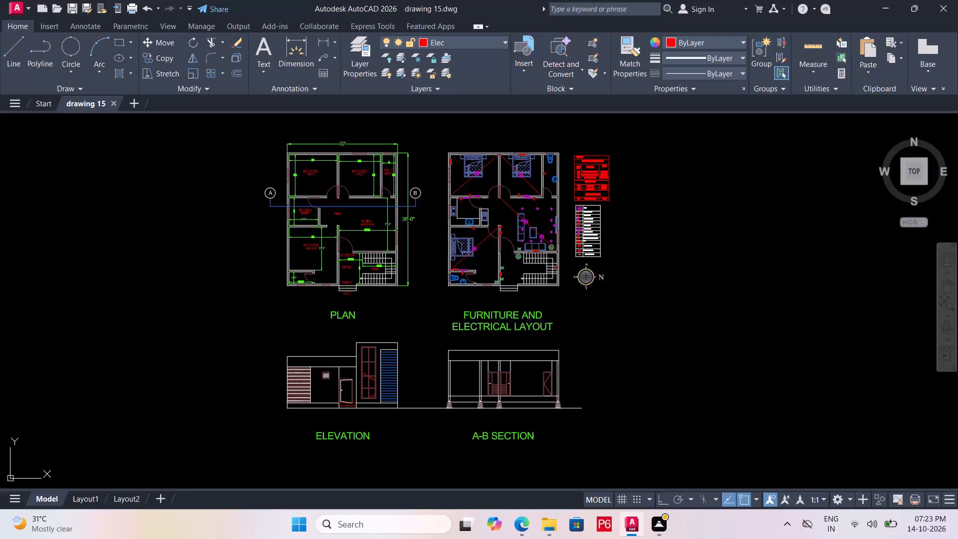
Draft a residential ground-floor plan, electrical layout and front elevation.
Save the house drawing, drawing 15.dwg, and close the CAD application.
key("ctrl+s")
key("ctrl+s")
left_click(942, 0)
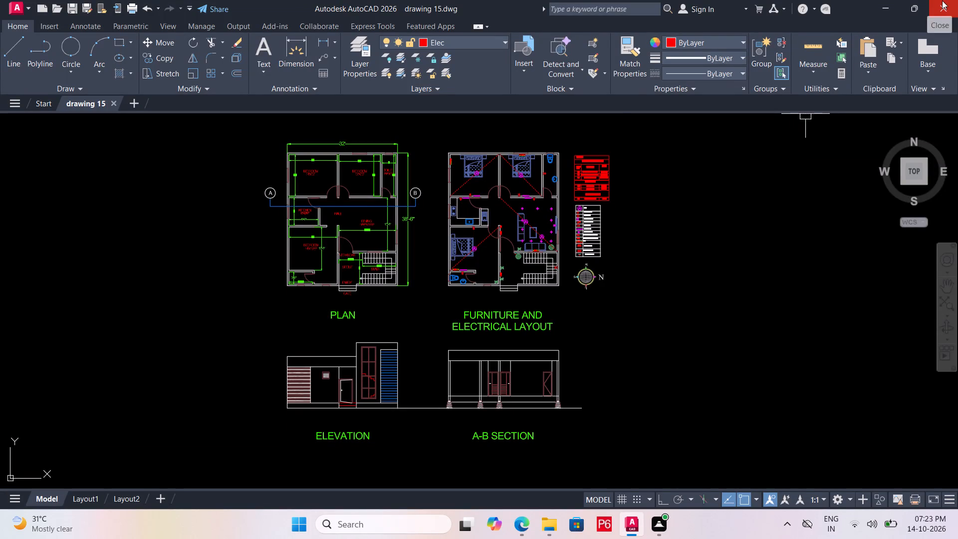
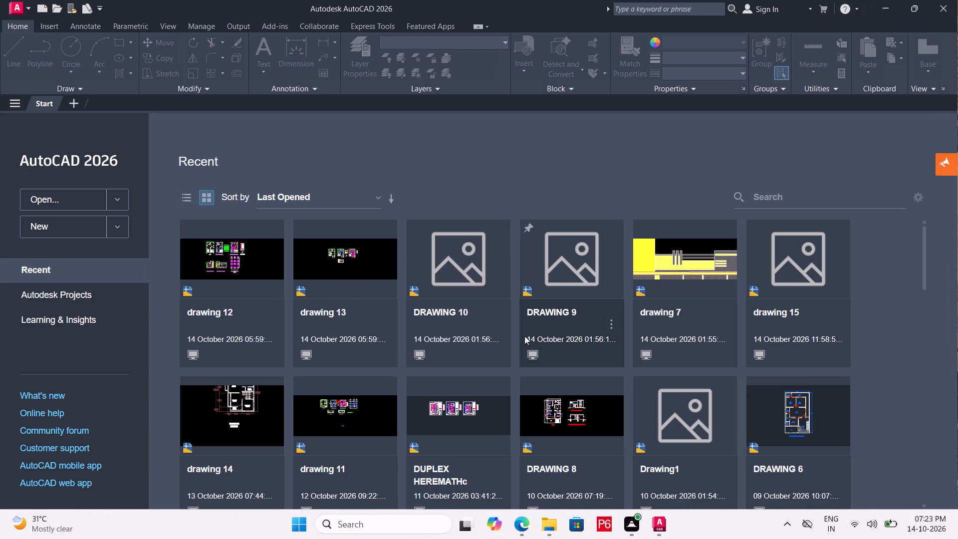
Start a new drawing from the acad.dwt template.
scroll(524, 336, "up", 3)
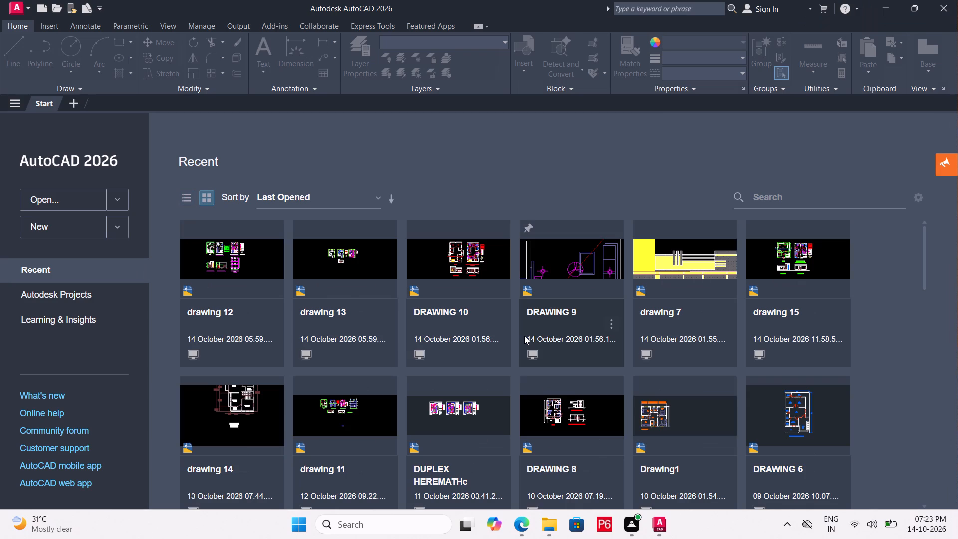
left_click(73, 224)
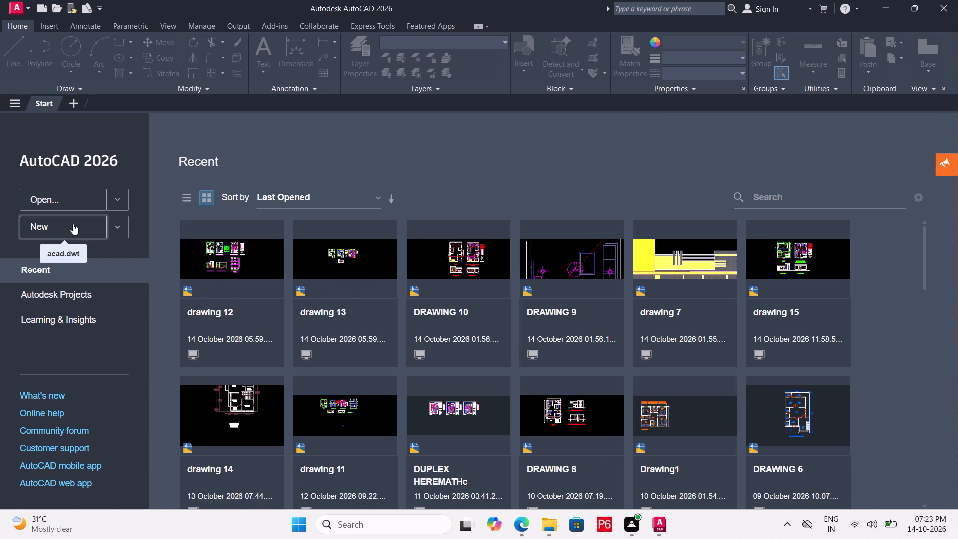
Set the drawing units to Engineering length type with 0'-0" precision and dismiss the assistant pop-up.
scroll(381, 291, "down", 1)
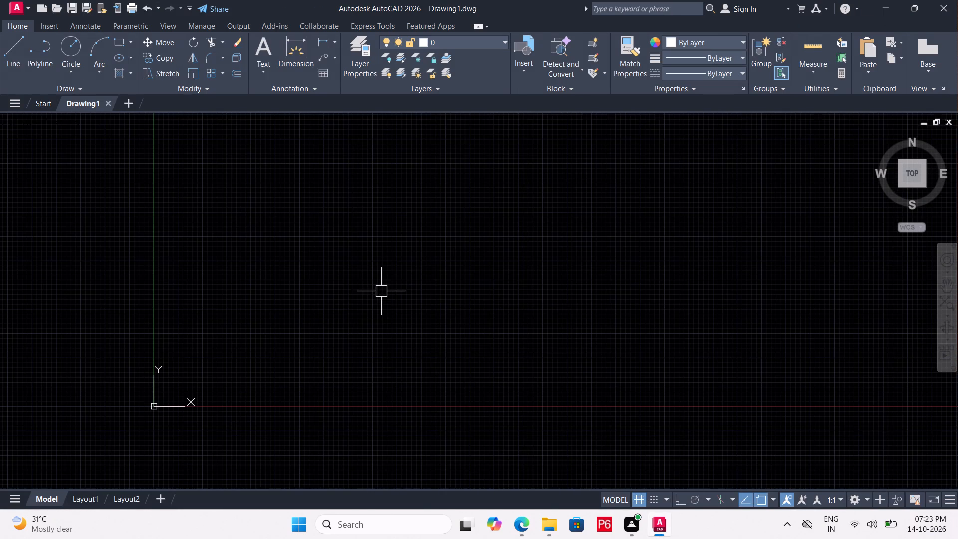
scroll(489, 265, "up", 1)
scroll(460, 268, "down", 1)
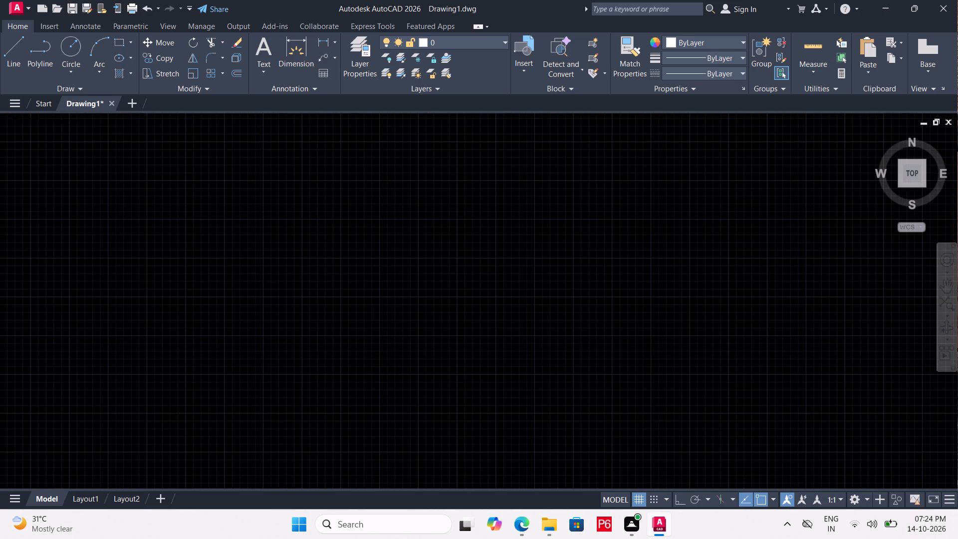
scroll(460, 268, "up", 2)
key("u")
type("N")
key("space")
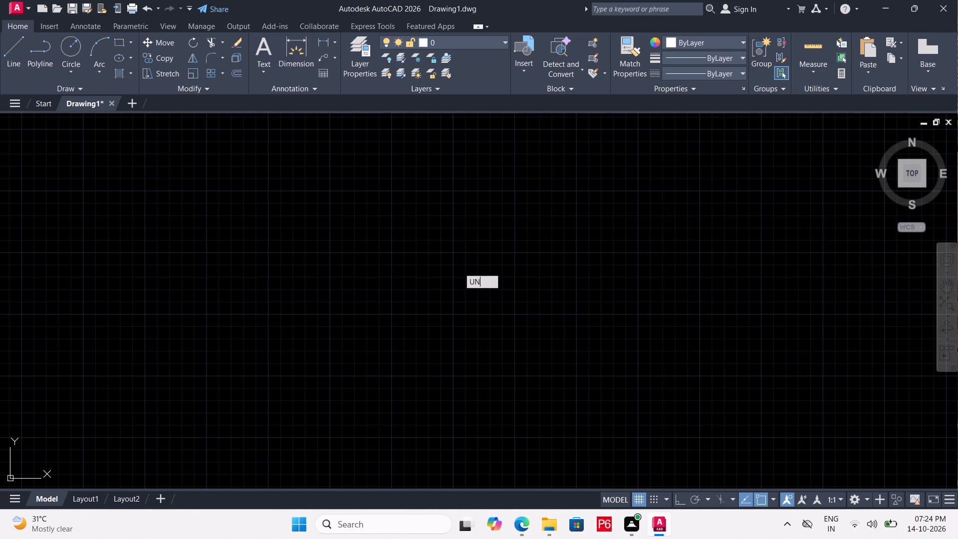
left_click(444, 176)
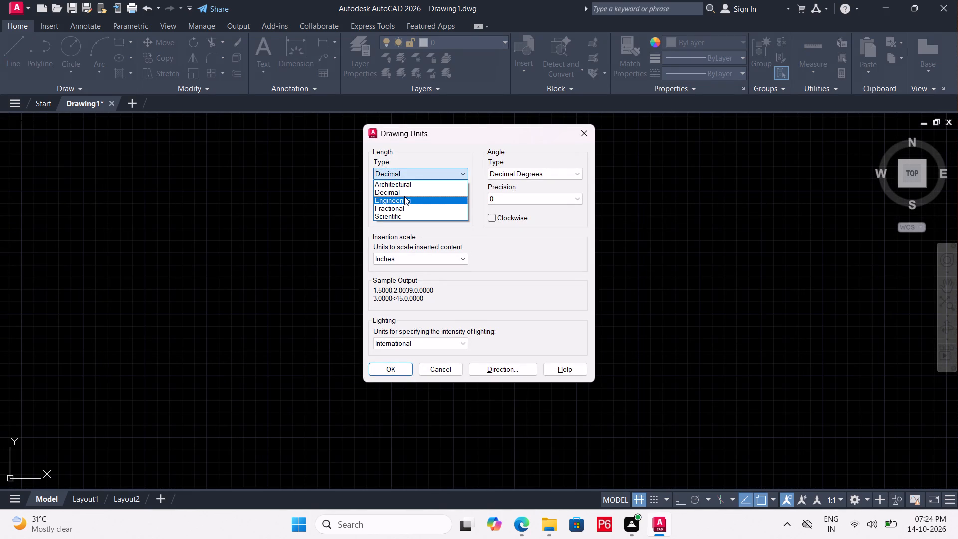
left_click(404, 196)
left_click(404, 203)
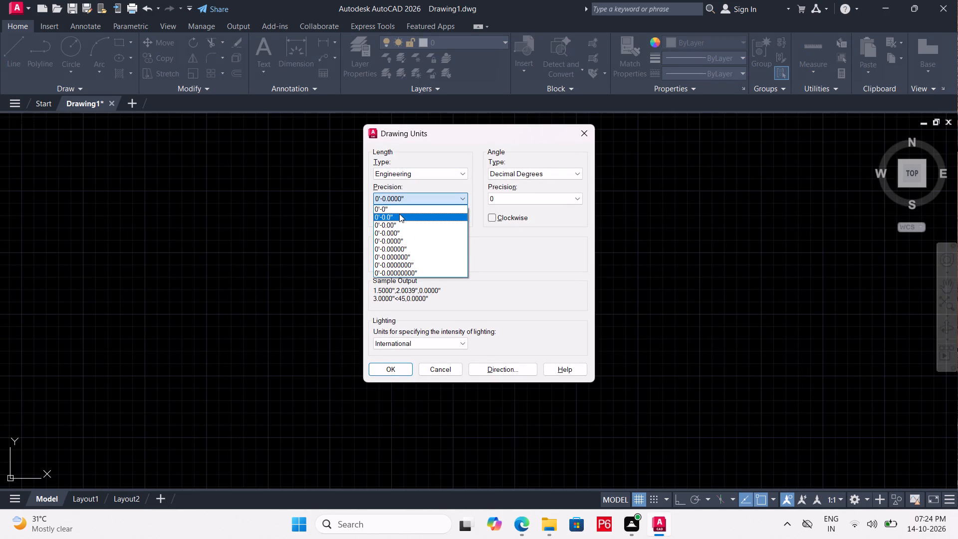
left_click(403, 210)
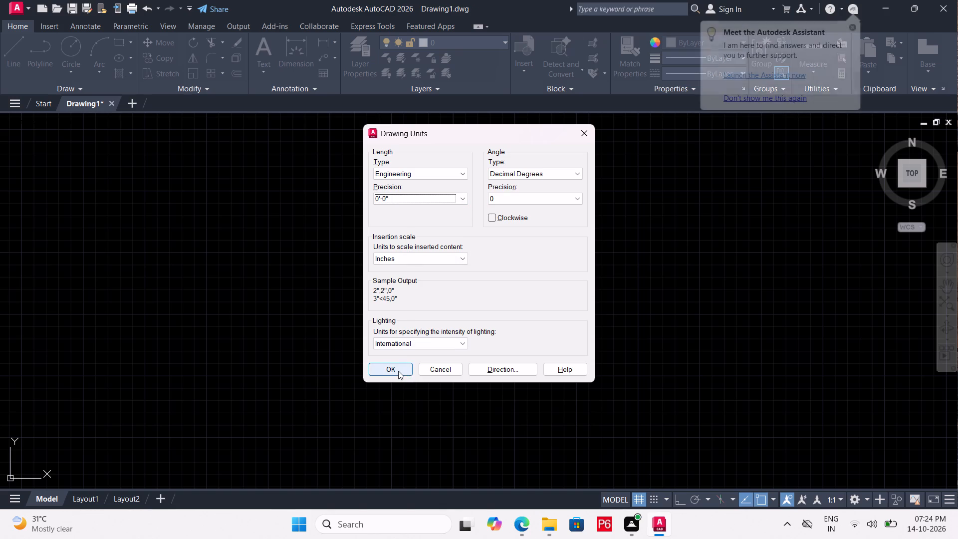
left_click(398, 371)
left_click(856, 29)
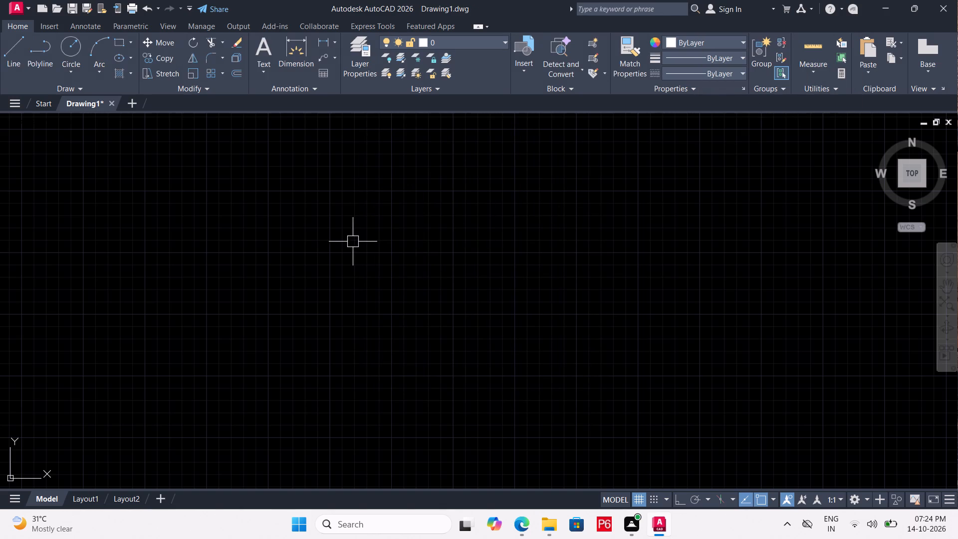
Modify the Standard dimension style's primary units to Engineering format with 0'-0" precision.
type("D")
key("space")
left_click(619, 248)
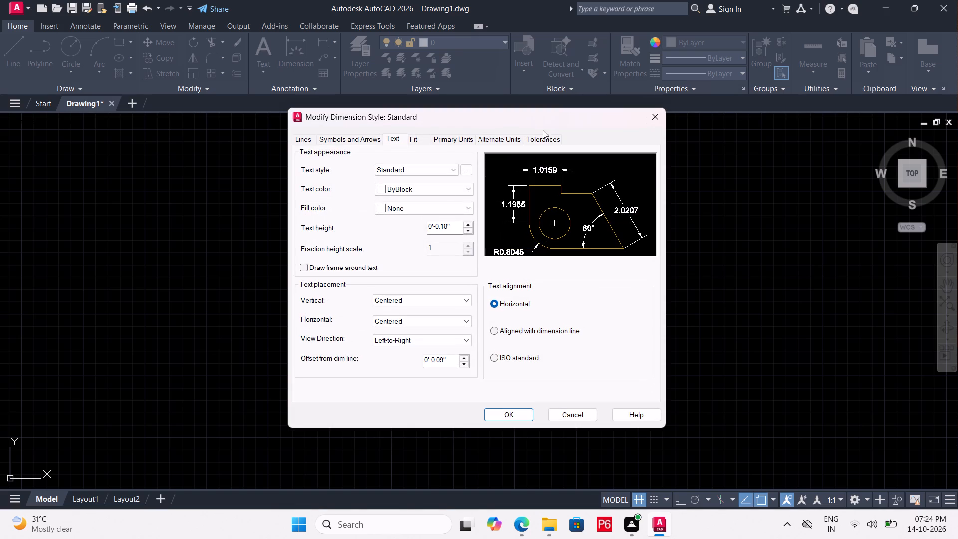
left_click(452, 138)
left_click(429, 163)
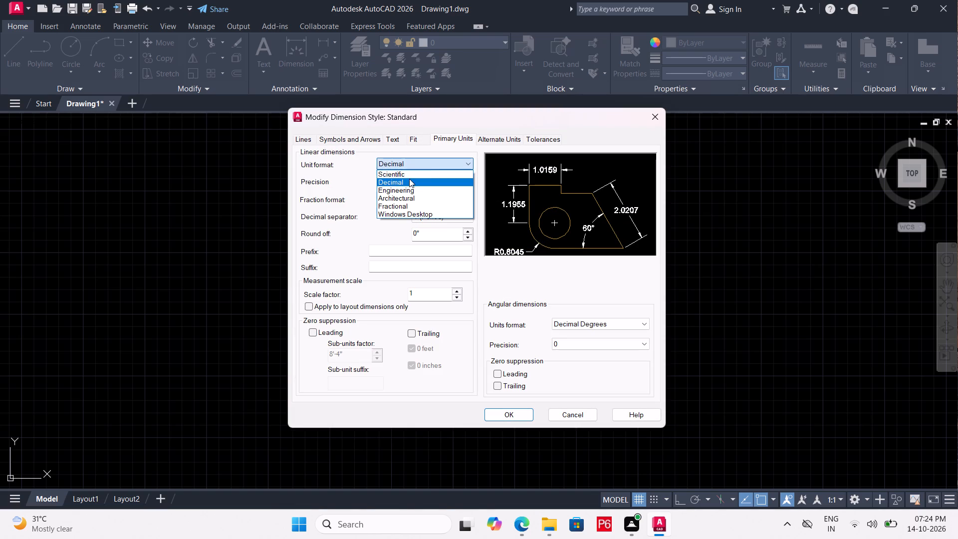
left_click(407, 188)
left_click(408, 179)
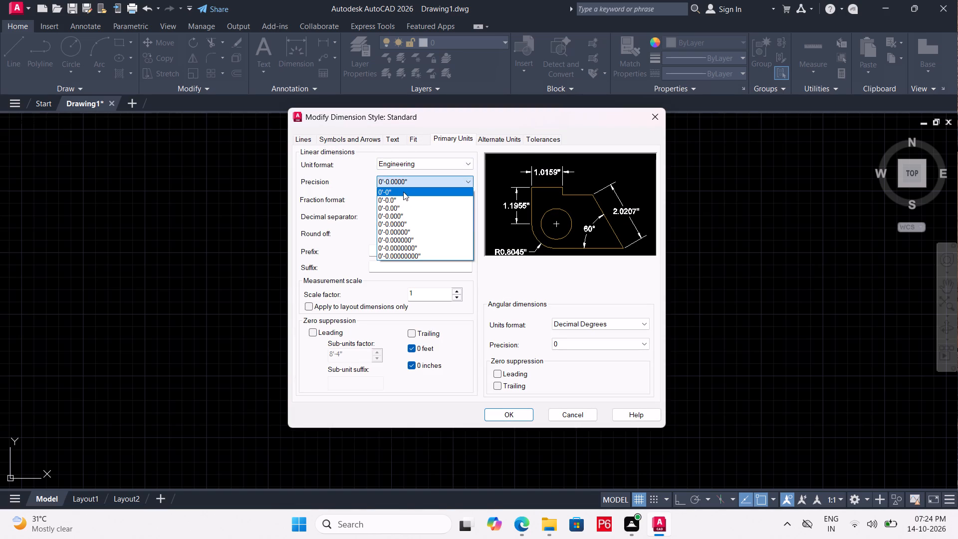
left_click(401, 193)
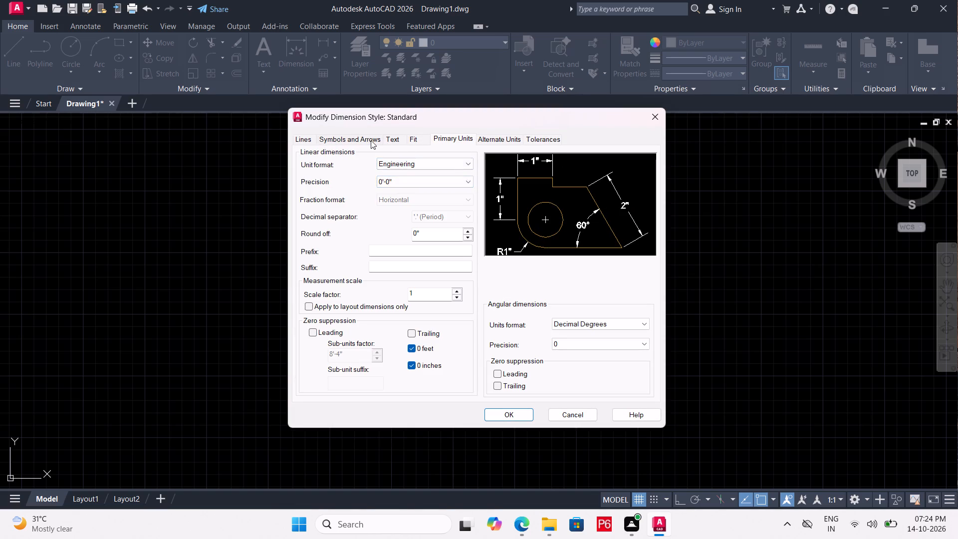
Set the Standard dimension style's arrow size to 6".
left_click(369, 140)
triple_click(336, 265)
left_click_drag(336, 265, 294, 261)
left_click(294, 261)
type("6\"")
key("Return")
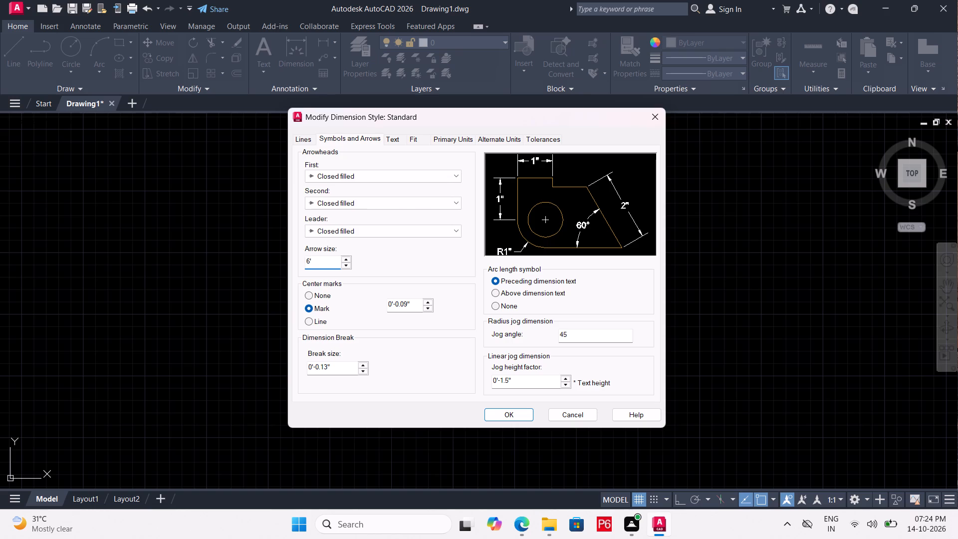
Set the dimension text height to 6", apply the changes and make the Standard style current.
left_click(395, 139)
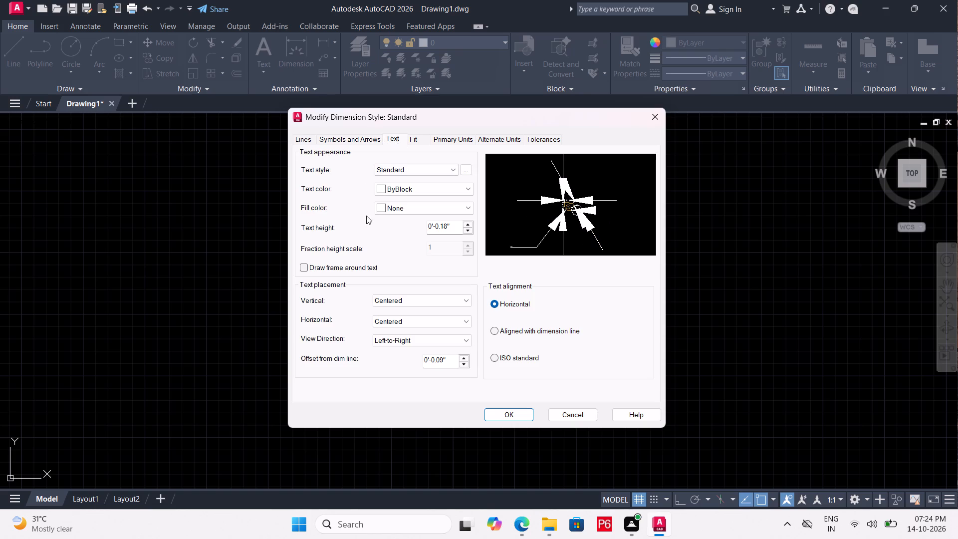
left_click(453, 228)
left_click_drag(453, 228, 420, 224)
type("6\"")
key("Return")
left_click(507, 418)
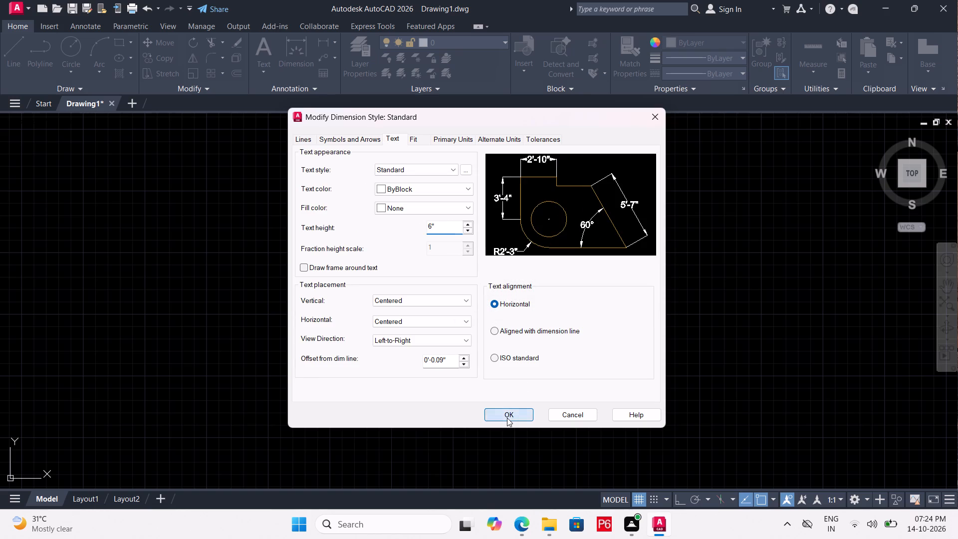
left_click(614, 211)
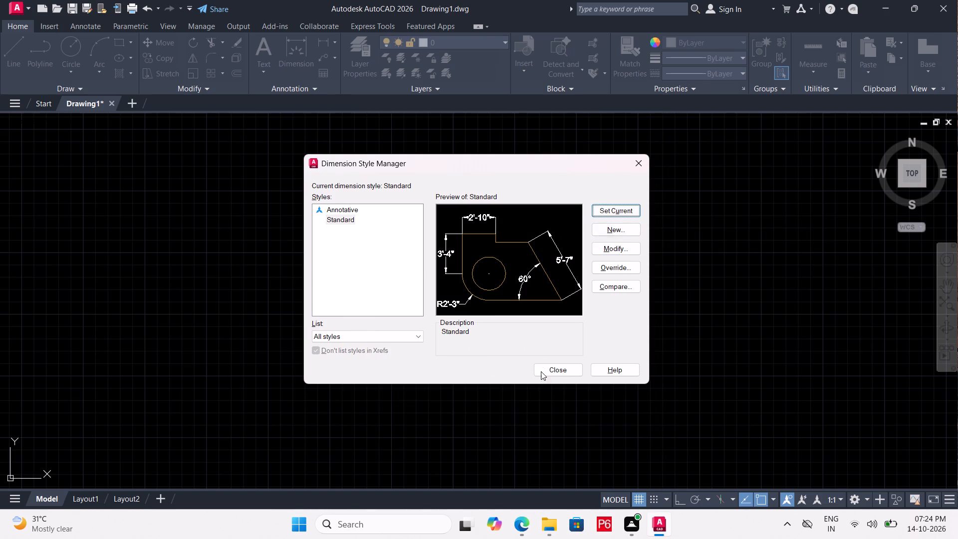
left_click(550, 372)
Switch to the FILES folder in File Explorer and open the reference image DRAWING 16.jpeg.
scroll(339, 311, "down", 2)
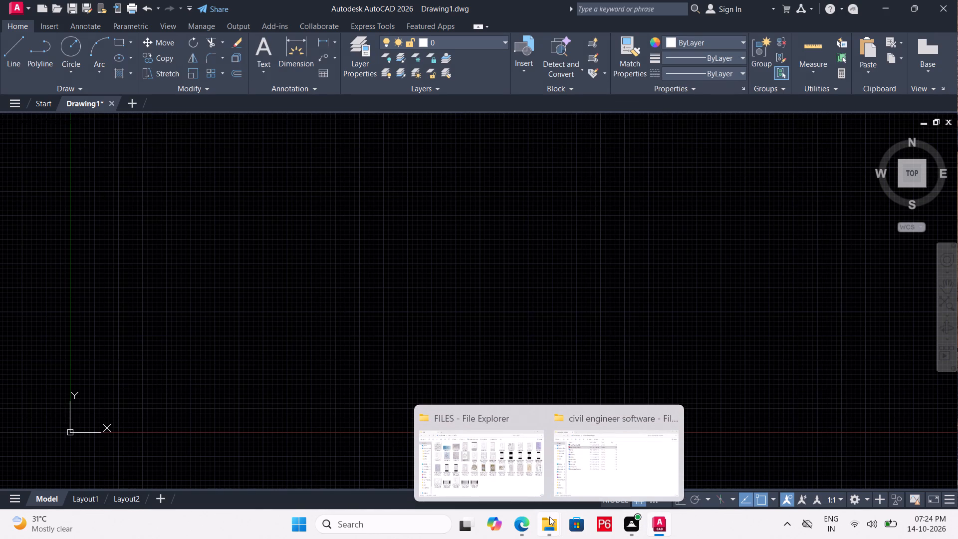
left_click(526, 478)
double_click(353, 211)
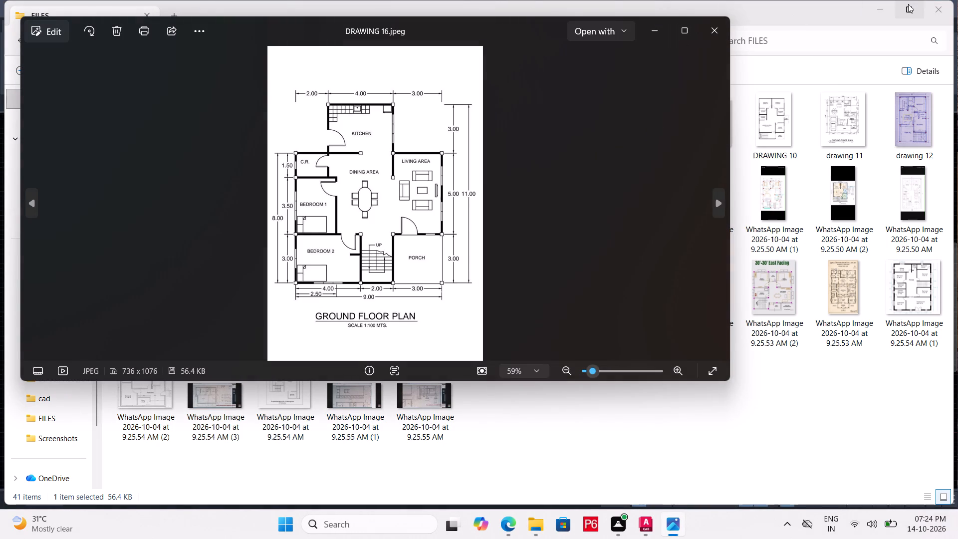
Arrange AutoCAD and the Photos reference plan side by side, giving the drawing window about two thirds of the screen width.
left_click(647, 531)
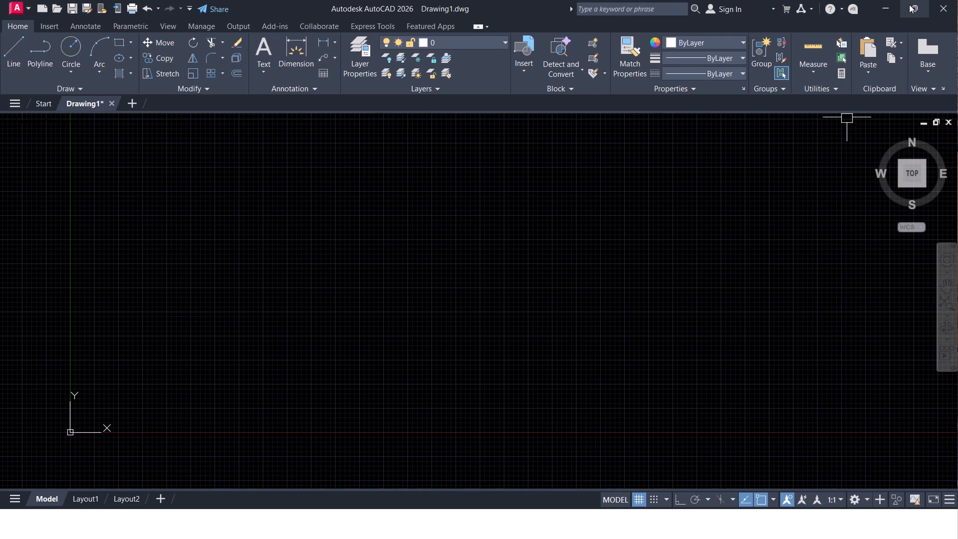
left_click(838, 50)
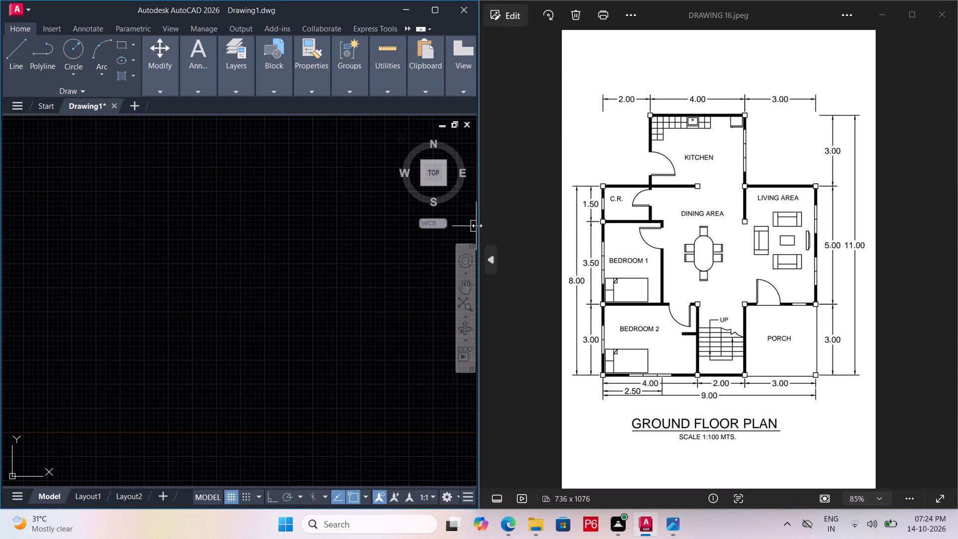
left_click(477, 226)
left_click_drag(482, 225, 726, 223)
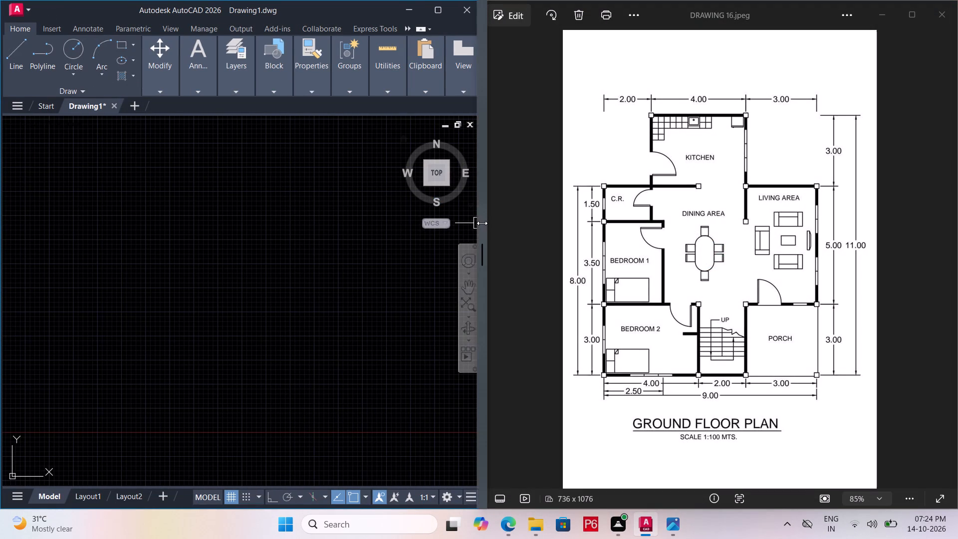
left_click_drag(482, 223, 512, 224)
left_click_drag(515, 224, 698, 236)
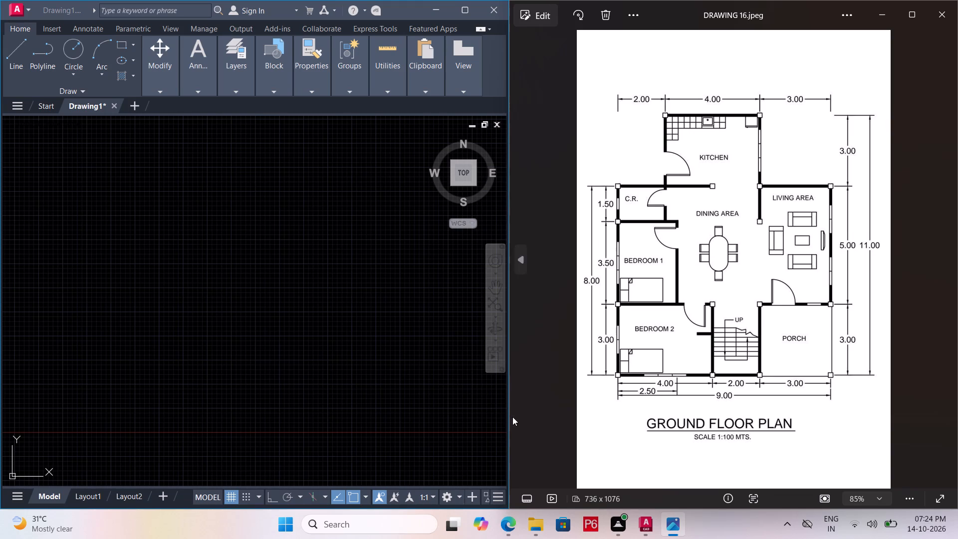
left_click_drag(507, 419, 754, 419)
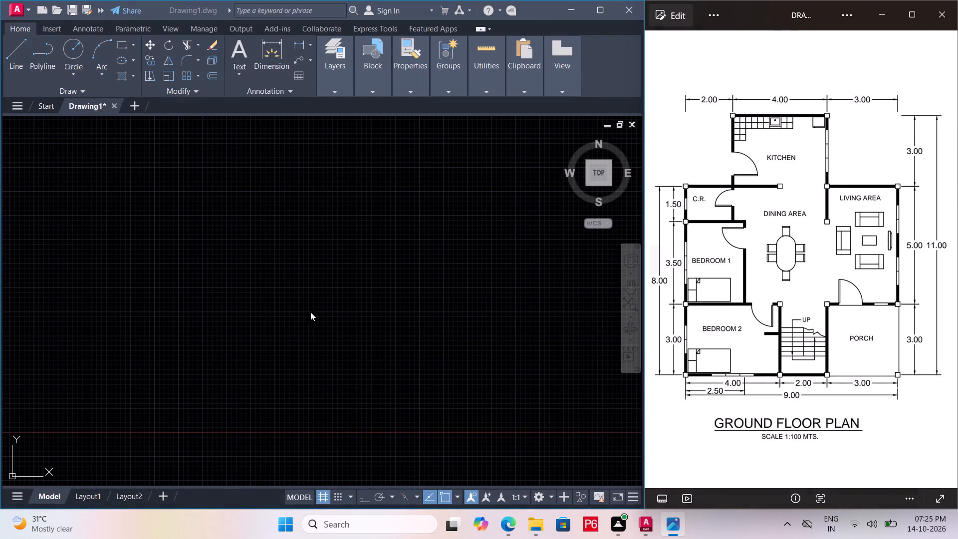
Save the new drawing as DRAWING 16 in the cad folder on the Desktop.
left_click(245, 275, "ctrl")
left_click(245, 274)
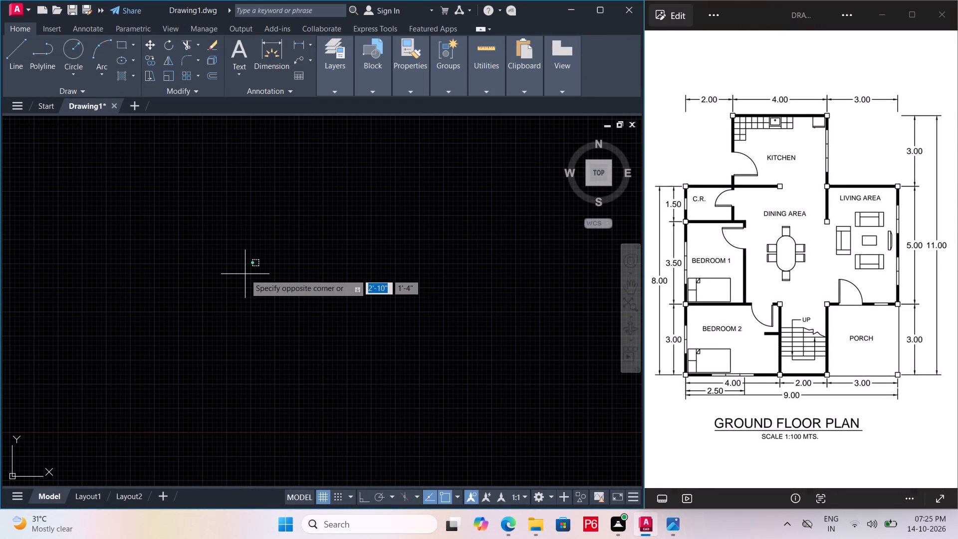
key("ctrl+s")
key("ctrl+s")
key("ctrl+s")
key("ctrl+s")
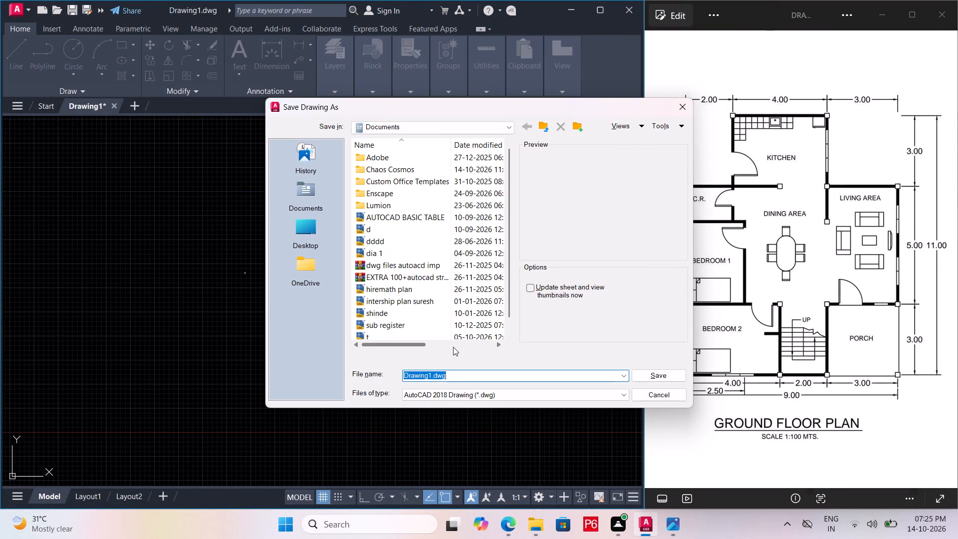
left_click(296, 241)
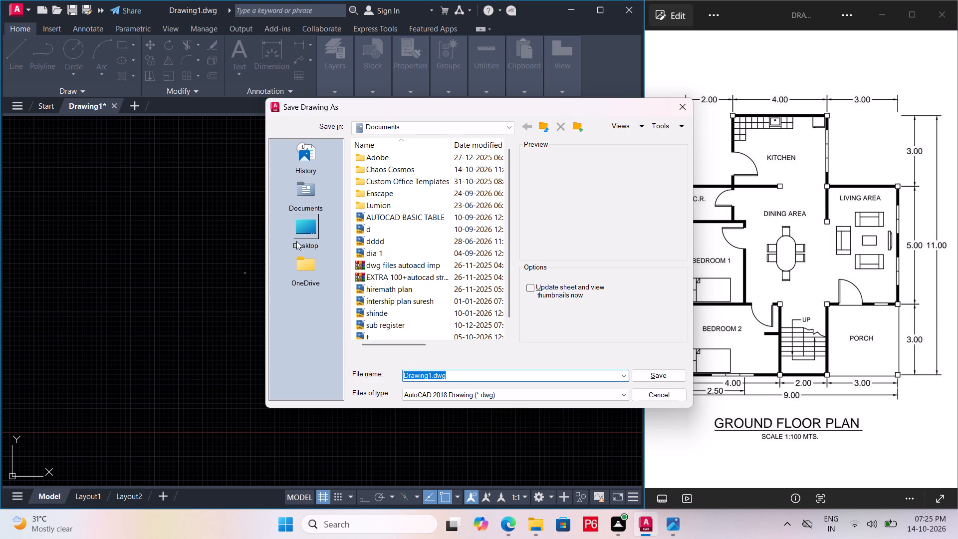
scroll(417, 237, "down", 3)
left_click(396, 303)
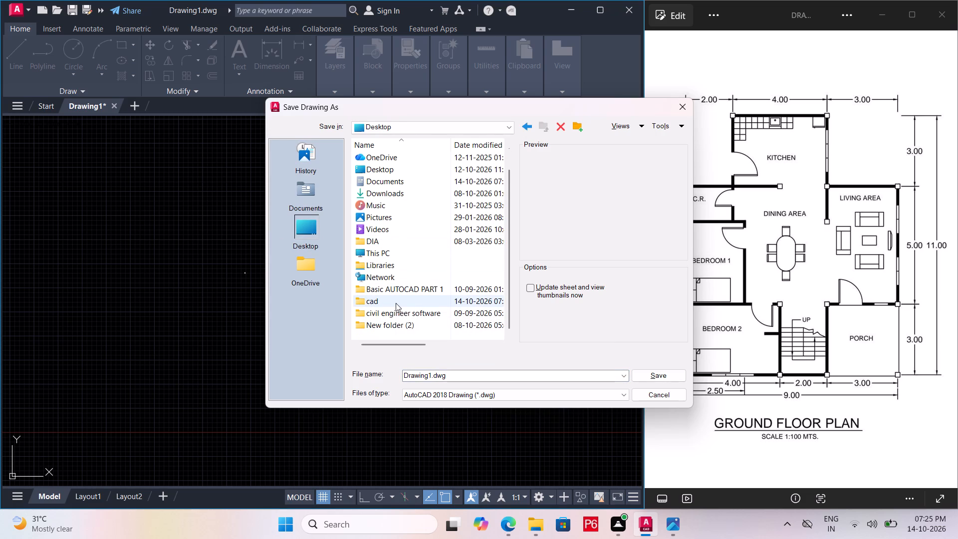
left_click(396, 303)
triple_click(435, 302)
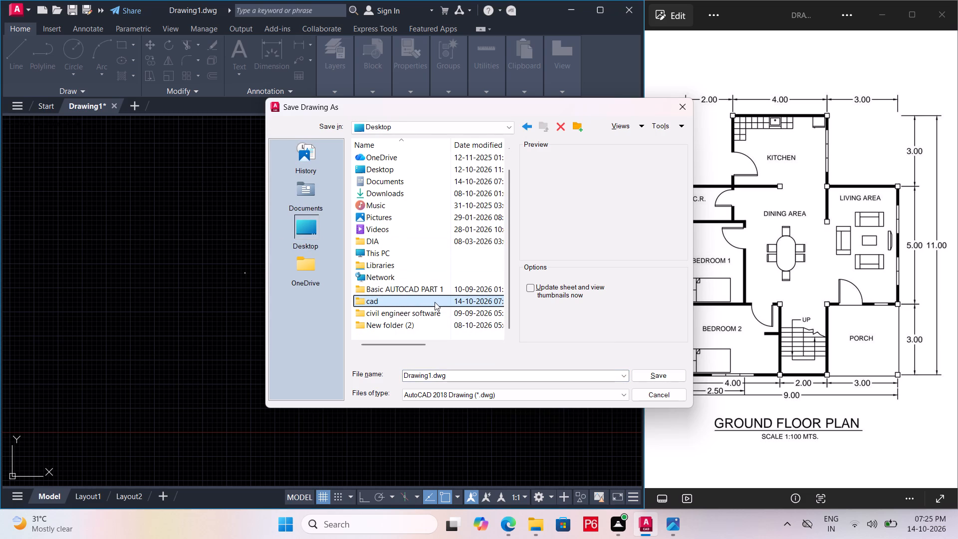
left_click(435, 302)
left_click(471, 377)
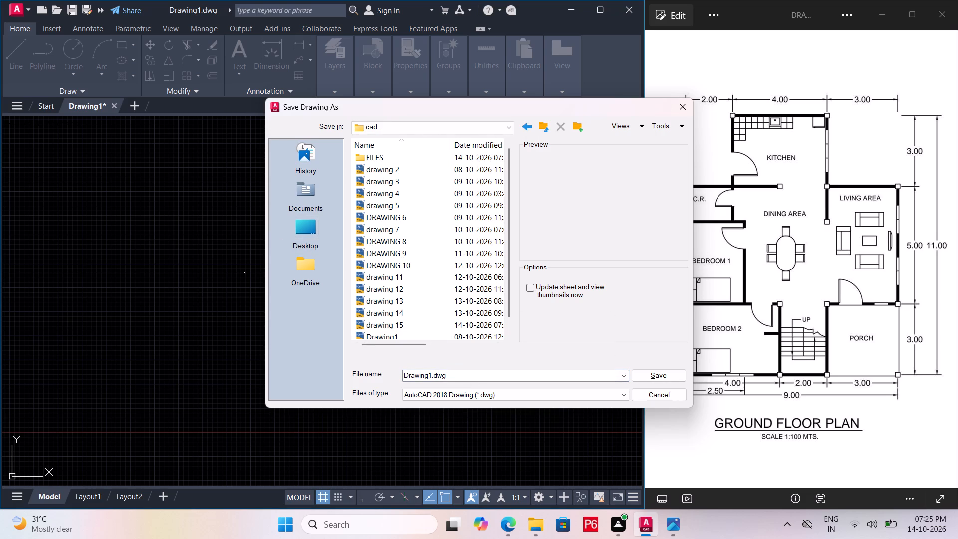
type("DRAWING")
key("space")
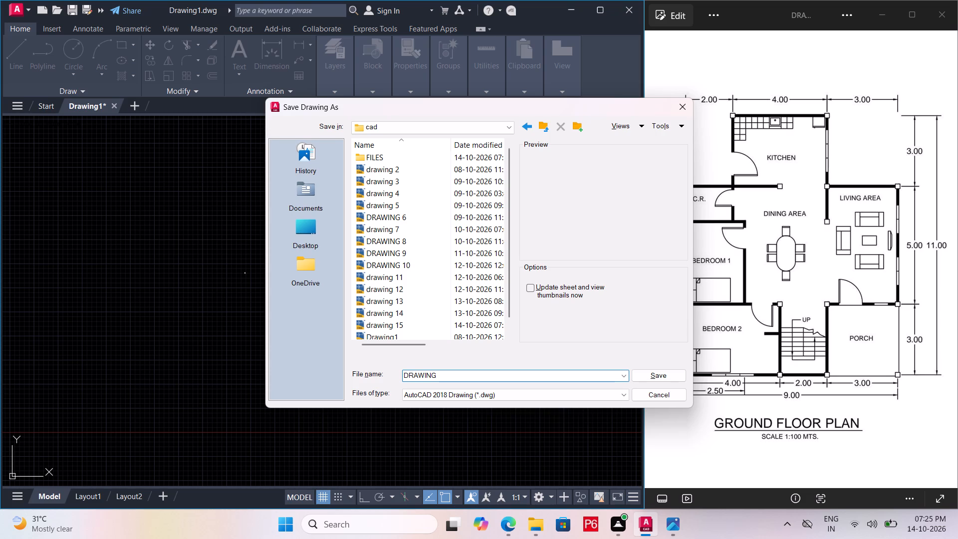
type("16")
left_click(660, 381)
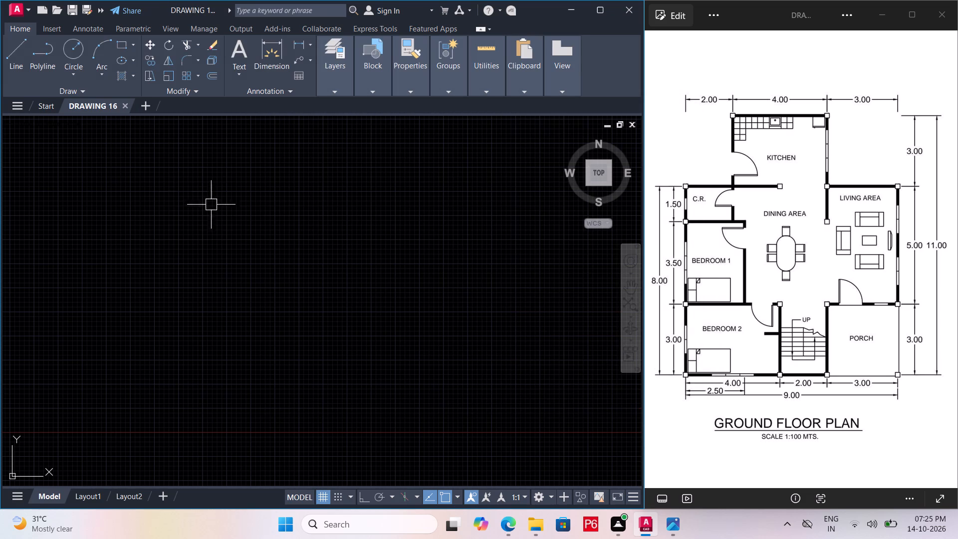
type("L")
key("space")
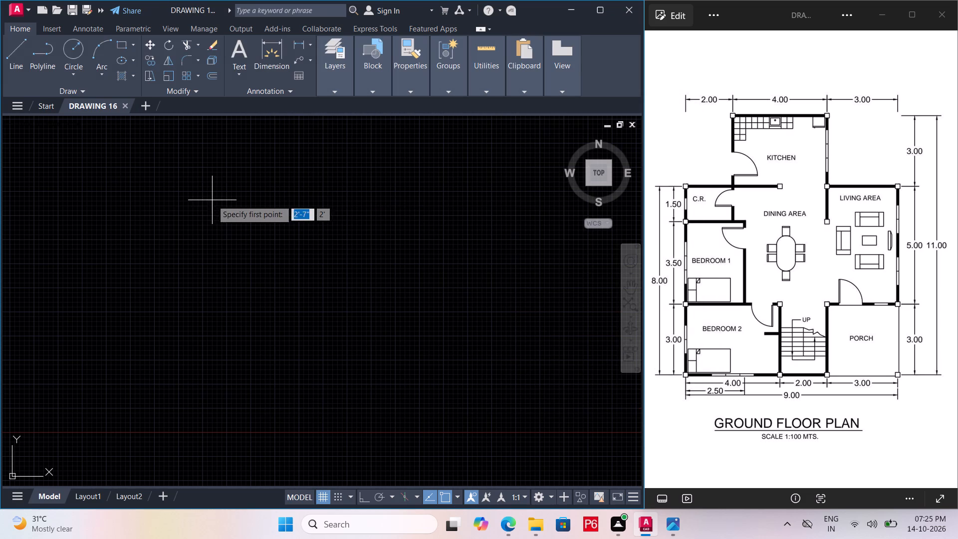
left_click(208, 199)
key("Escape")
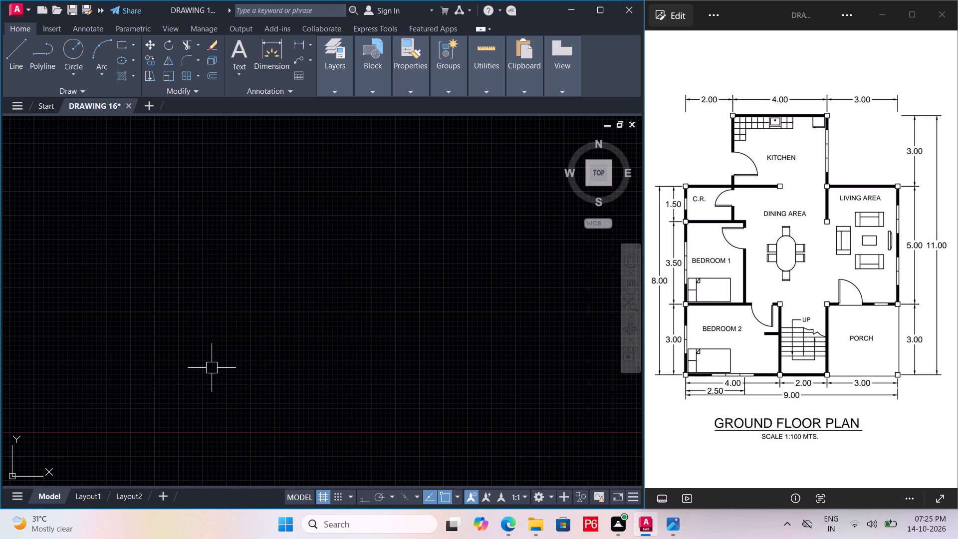
Set the drawing units to Decimal length with 0.0 precision and the insertion scale to Meters.
key("u")
type("N")
key("space")
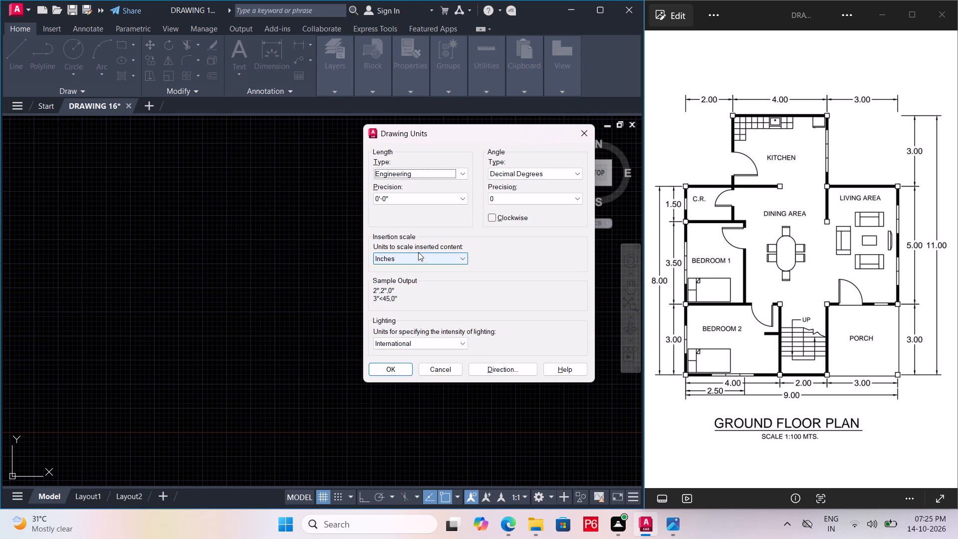
left_click(439, 171)
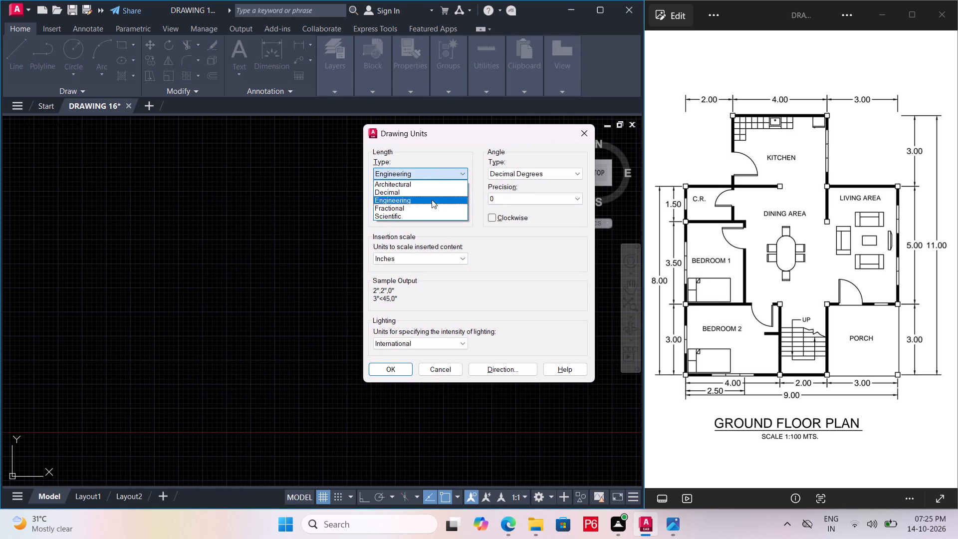
left_click(413, 193)
left_click(403, 259)
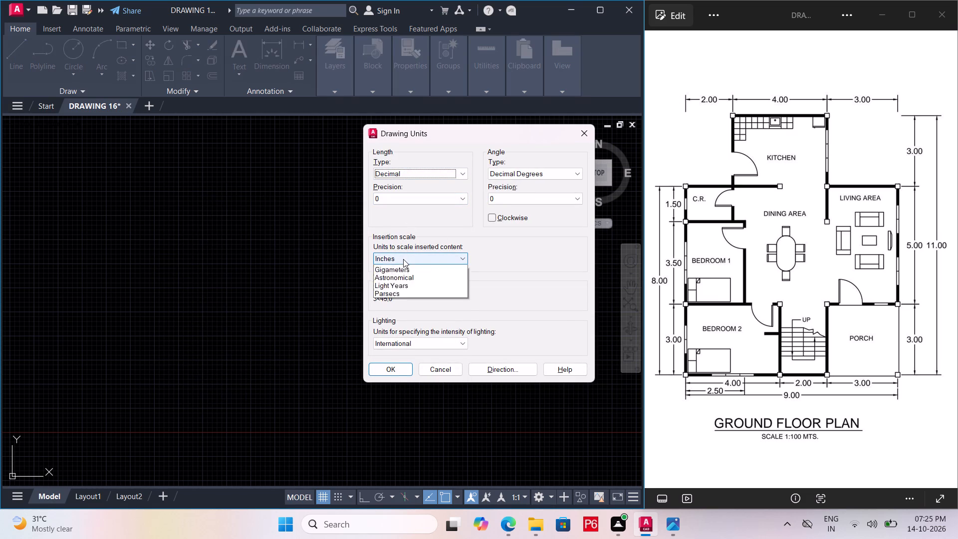
left_click(392, 326)
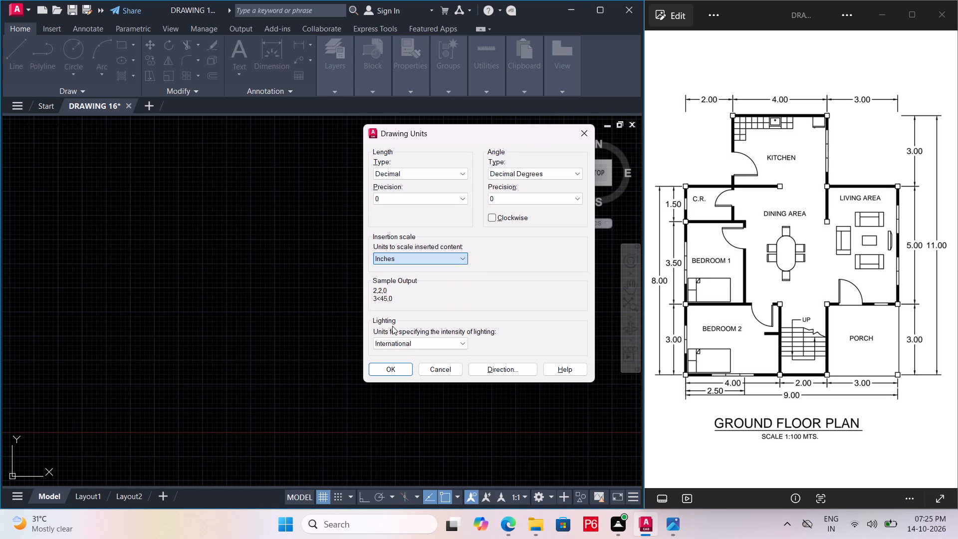
left_click(413, 198)
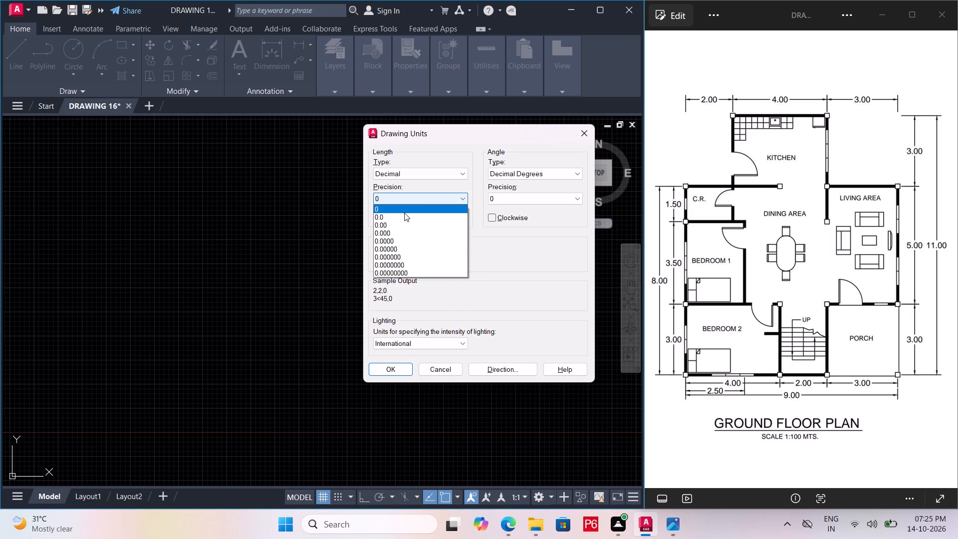
left_click(395, 220)
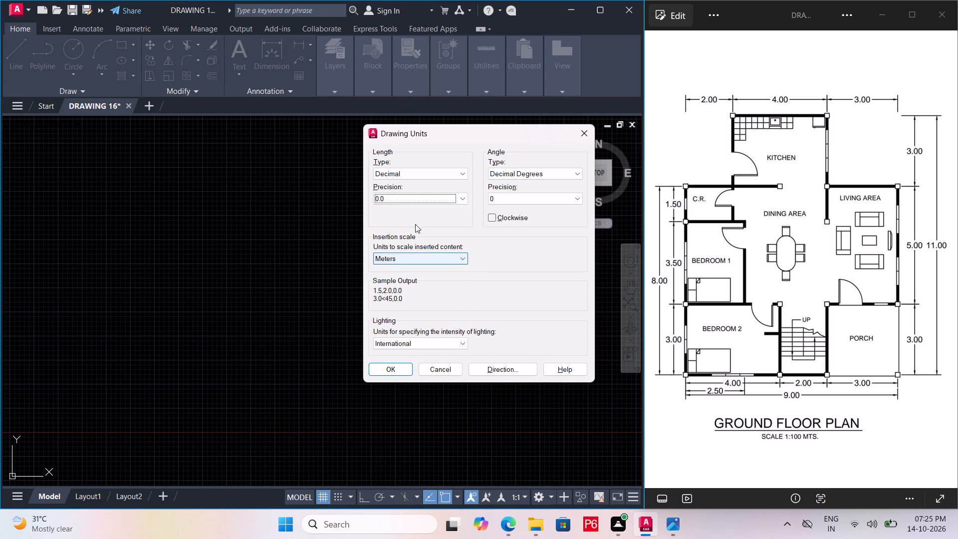
left_click(398, 373)
Modify the Standard dimension style's primary units to Decimal format with 0.0 precision.
key("d")
key("space")
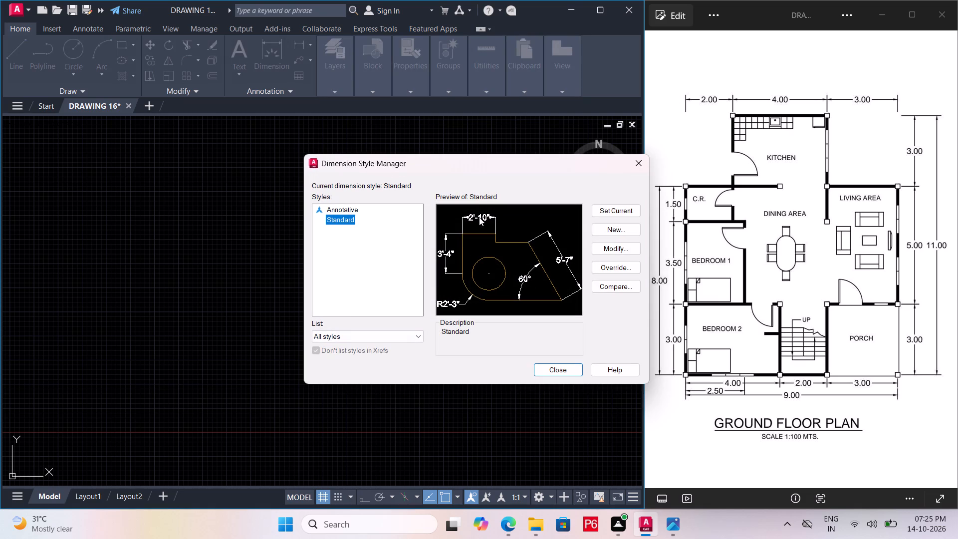
left_click(631, 249)
left_click(464, 142)
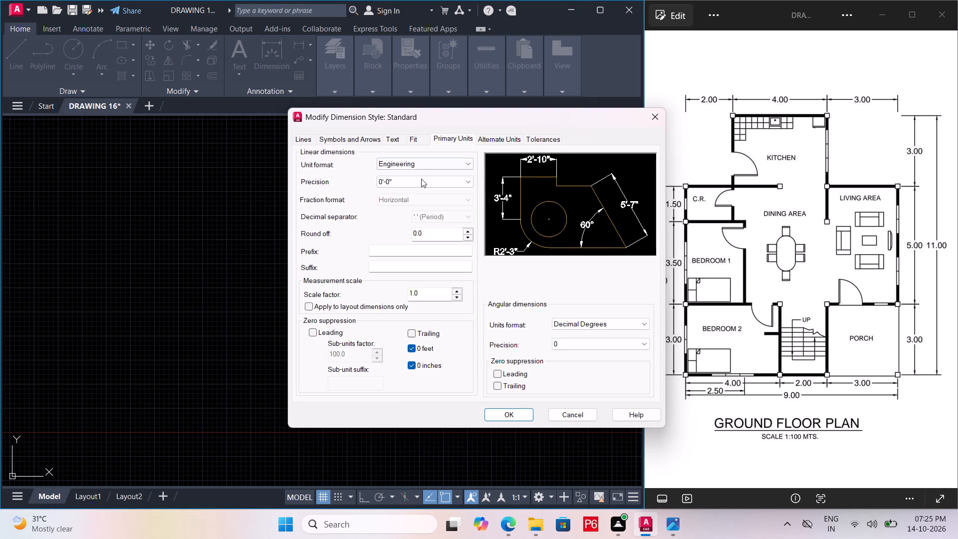
left_click(422, 167)
left_click(411, 183)
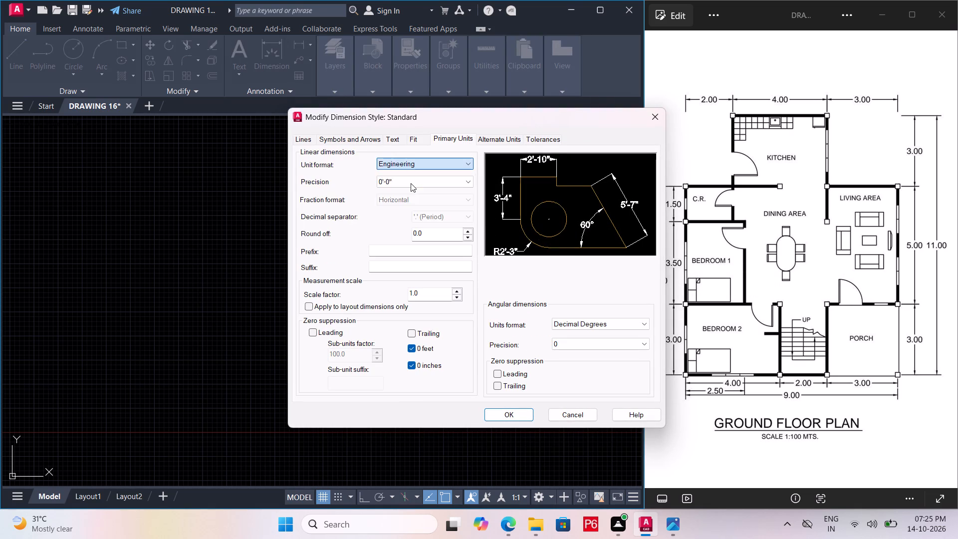
left_click(414, 180)
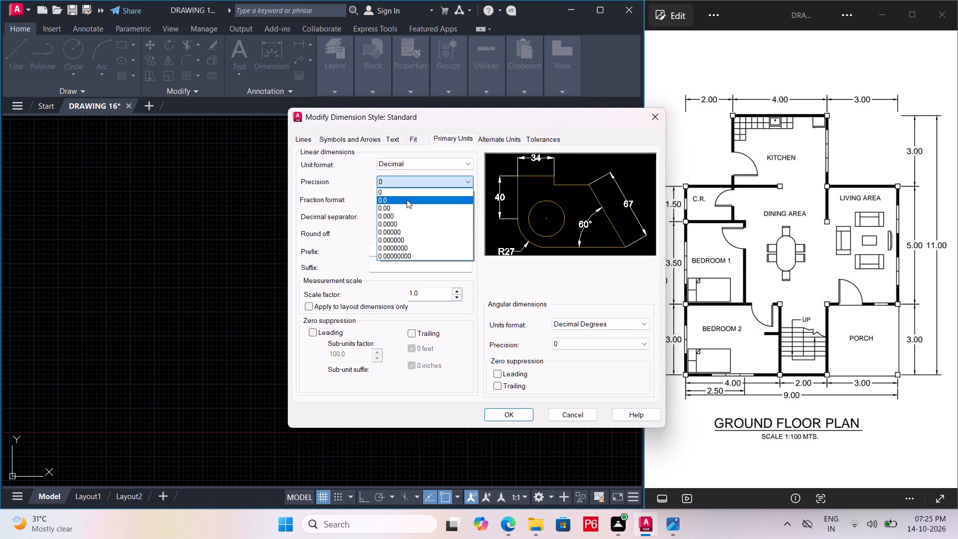
left_click(407, 200)
Set the Standard dimension style's arrow size to 1.
left_click(359, 139)
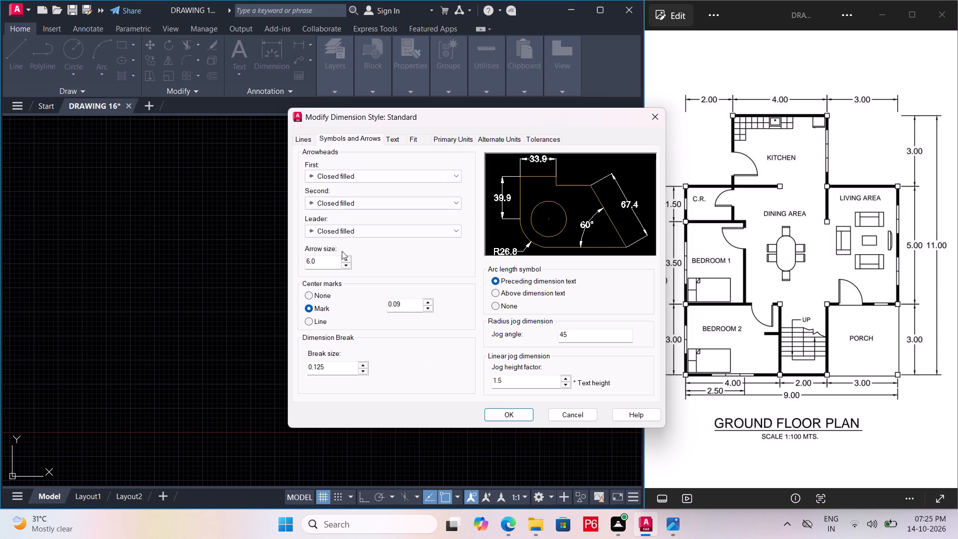
left_click(328, 263)
left_click_drag(328, 263, 296, 257)
key("1")
Set the dimension text height to 1, apply the changes and make the Standard style current.
left_click(396, 139)
left_click(454, 229)
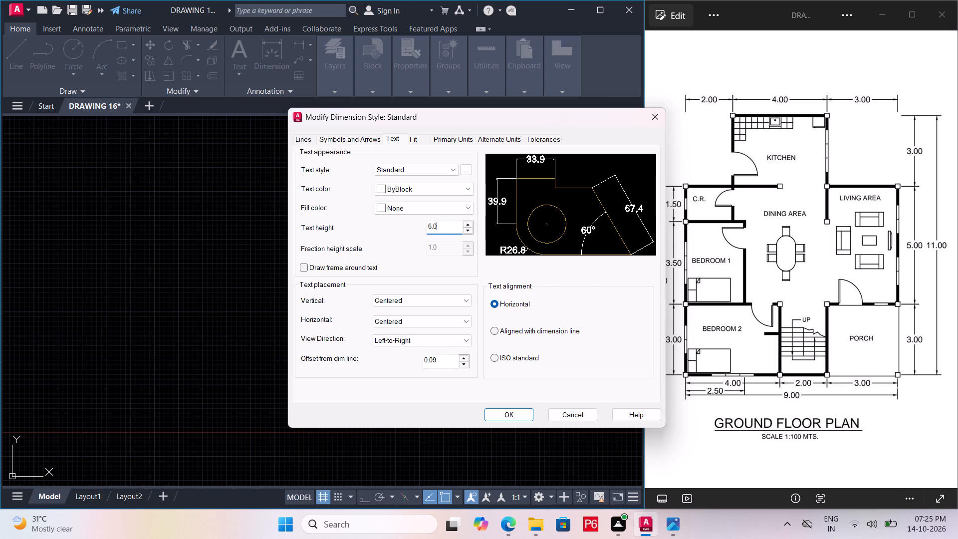
key("BackSpace")
key("BackSpace")
key("BackSpace")
key("1")
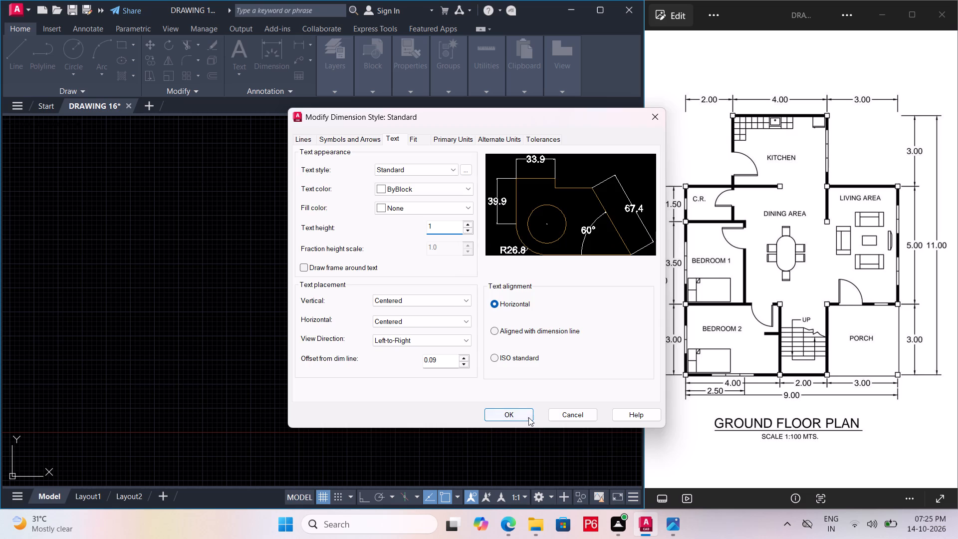
left_click(528, 417)
left_click(625, 215)
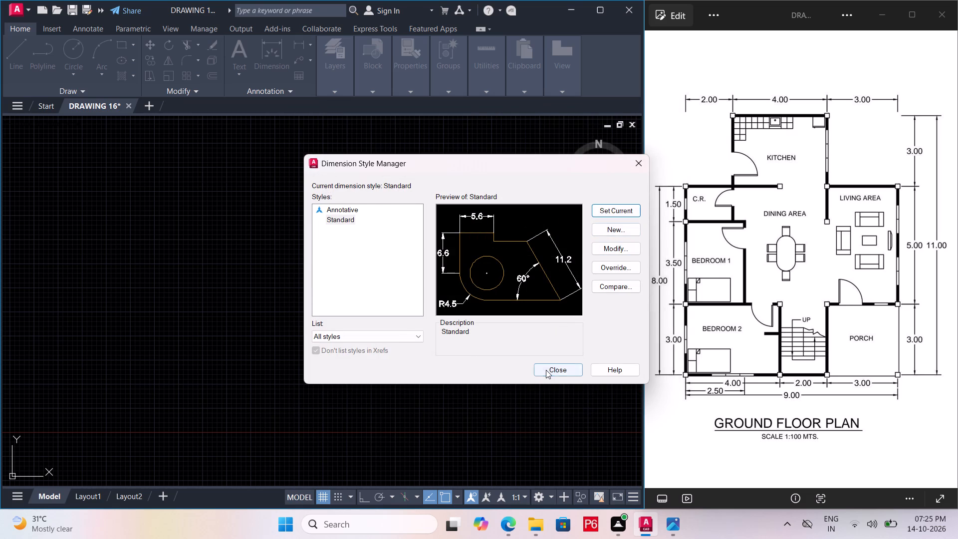
left_click(546, 370)
Draw a horizontal line 6 units long with Ortho on, just above the X axis.
key("i")
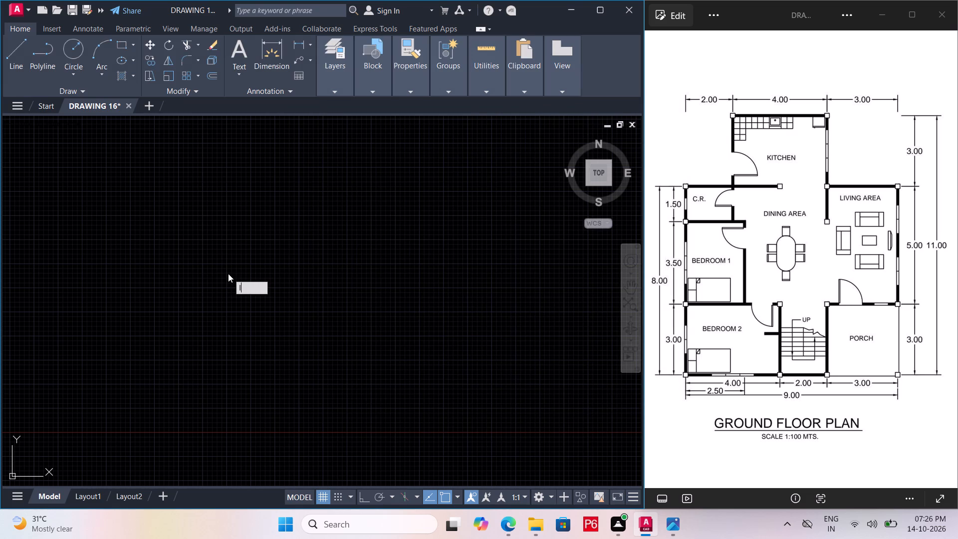
key("BackSpace")
type("L")
key("space")
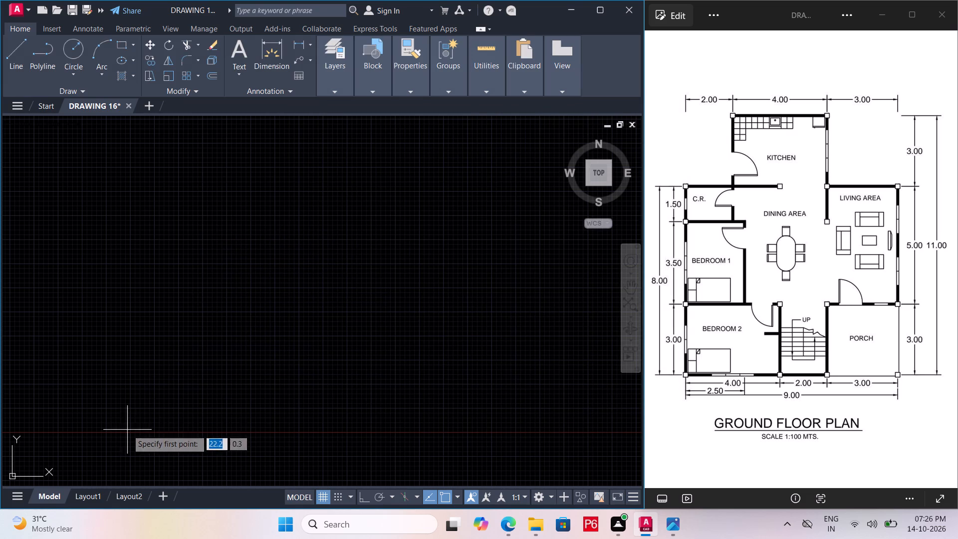
left_click(165, 414)
scroll(441, 386, "down", 1)
key("F8")
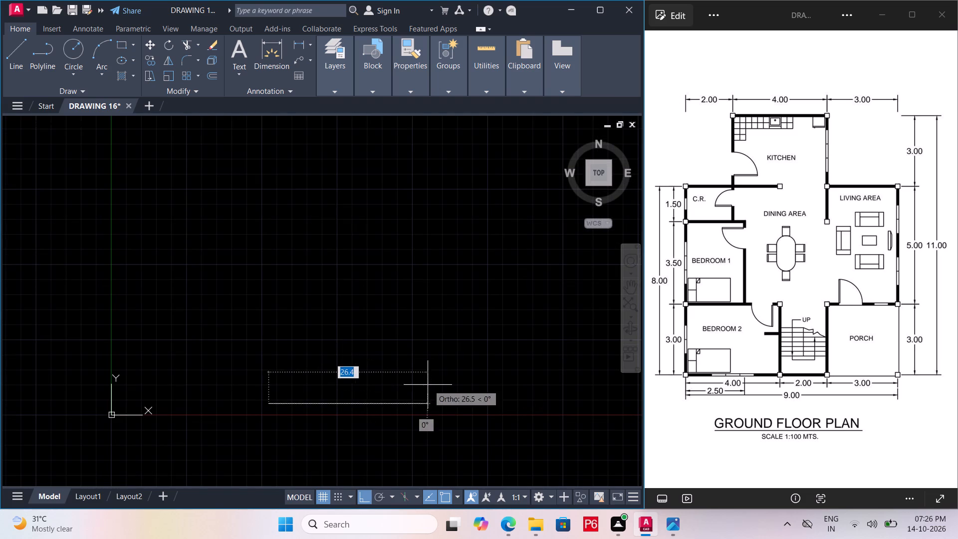
middle_click_drag(510, 373, 367, 348)
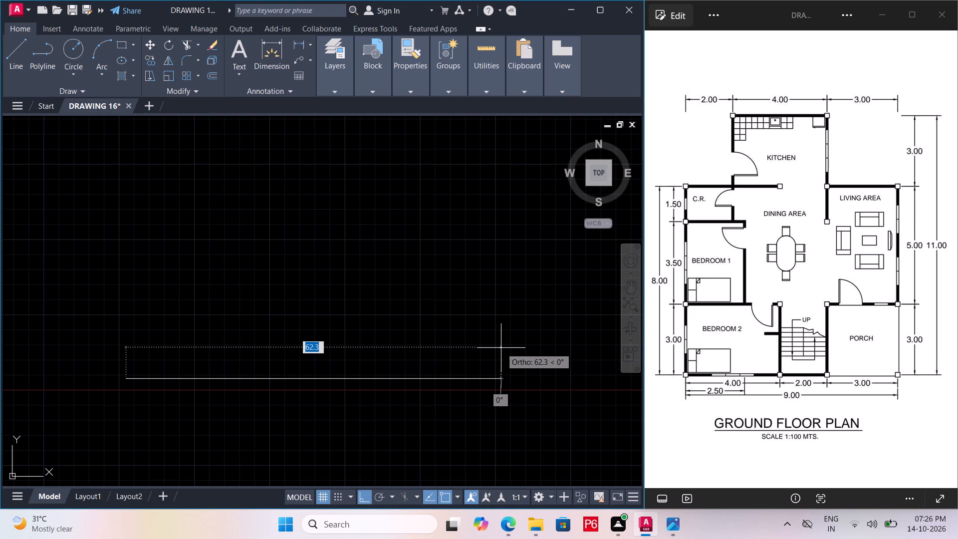
key("6")
key("Return")
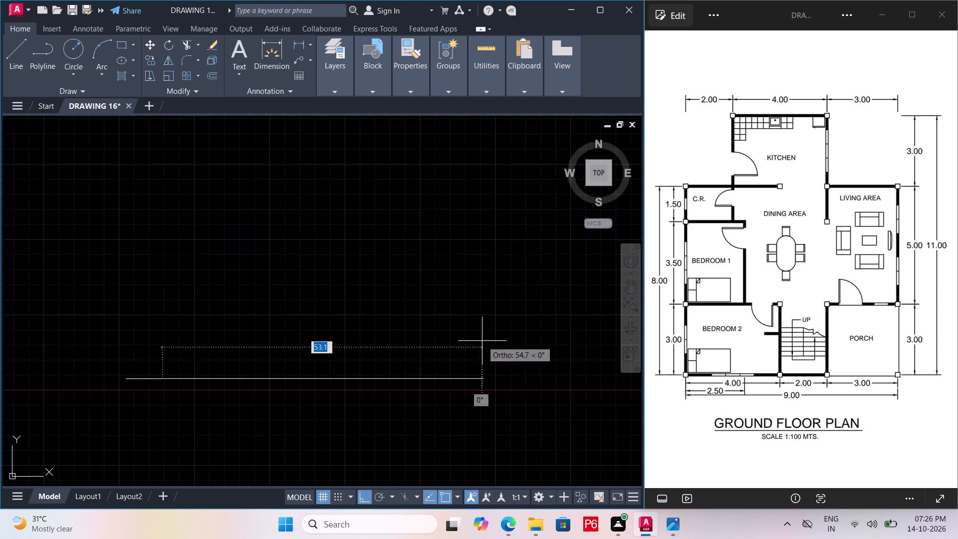
middle_click_drag(159, 299, 282, 290)
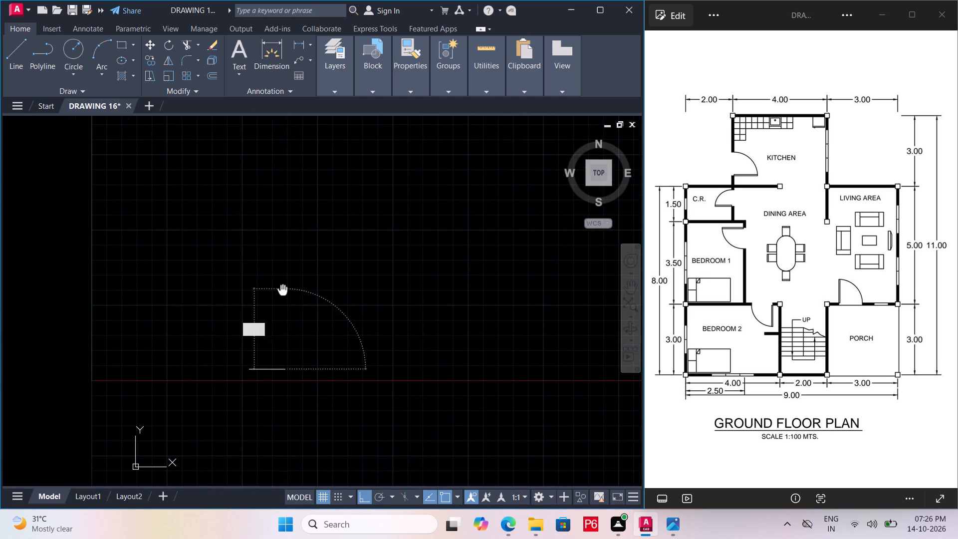
scroll(250, 360, "up", 2)
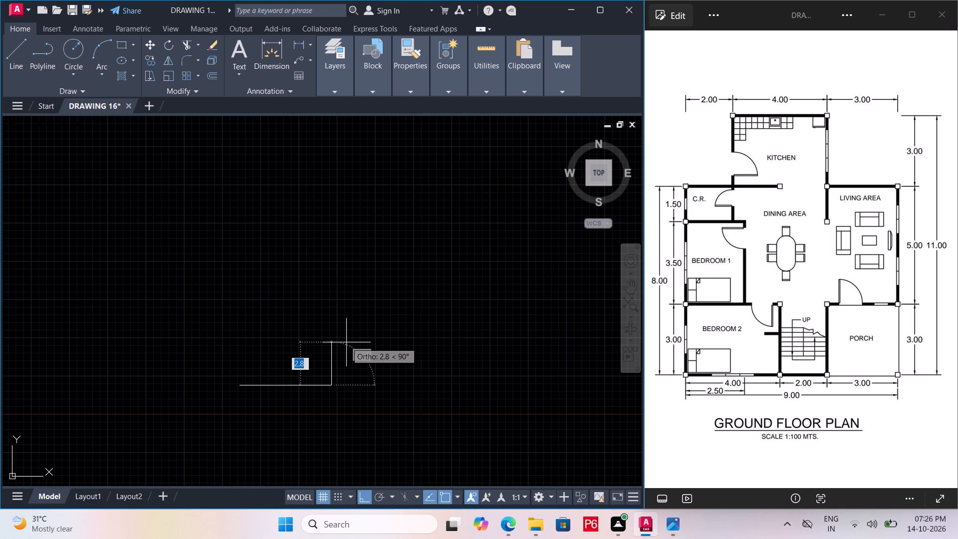
key("Escape")
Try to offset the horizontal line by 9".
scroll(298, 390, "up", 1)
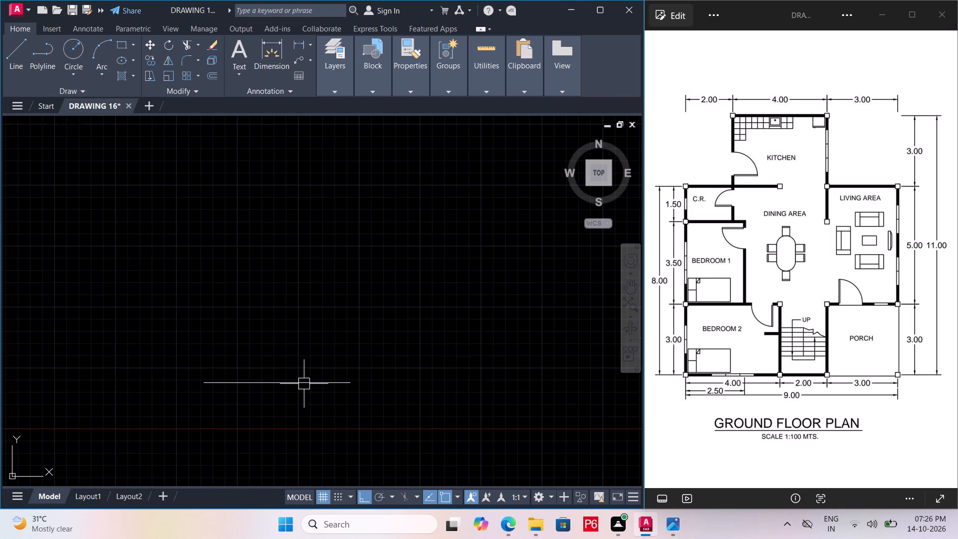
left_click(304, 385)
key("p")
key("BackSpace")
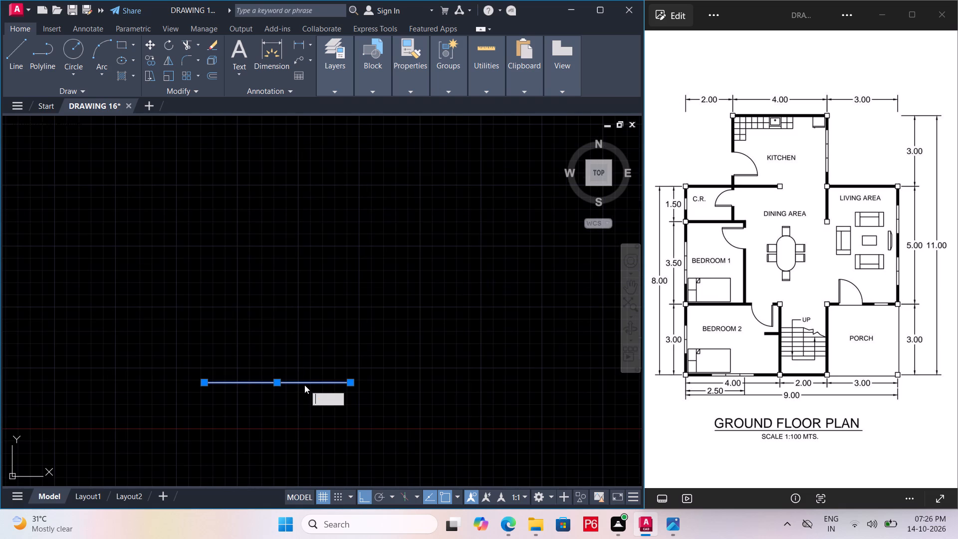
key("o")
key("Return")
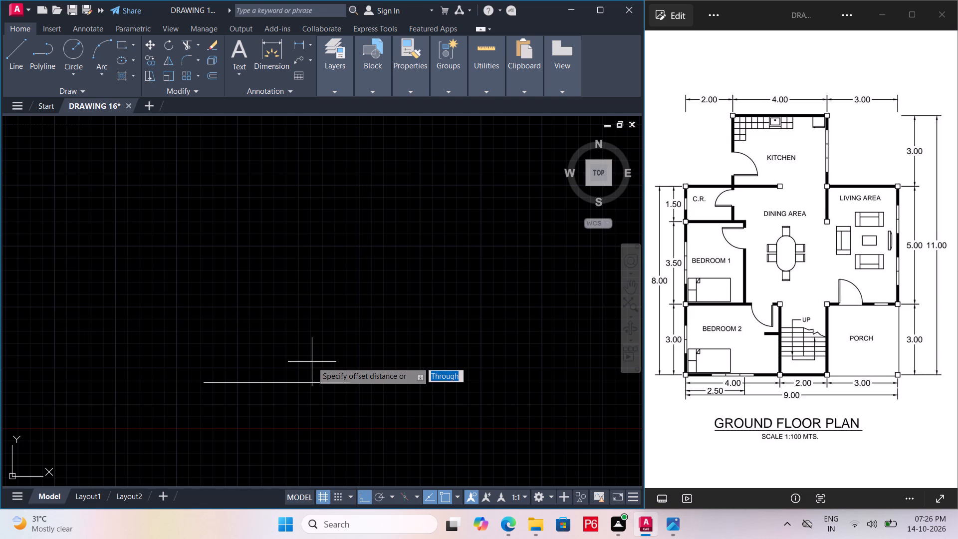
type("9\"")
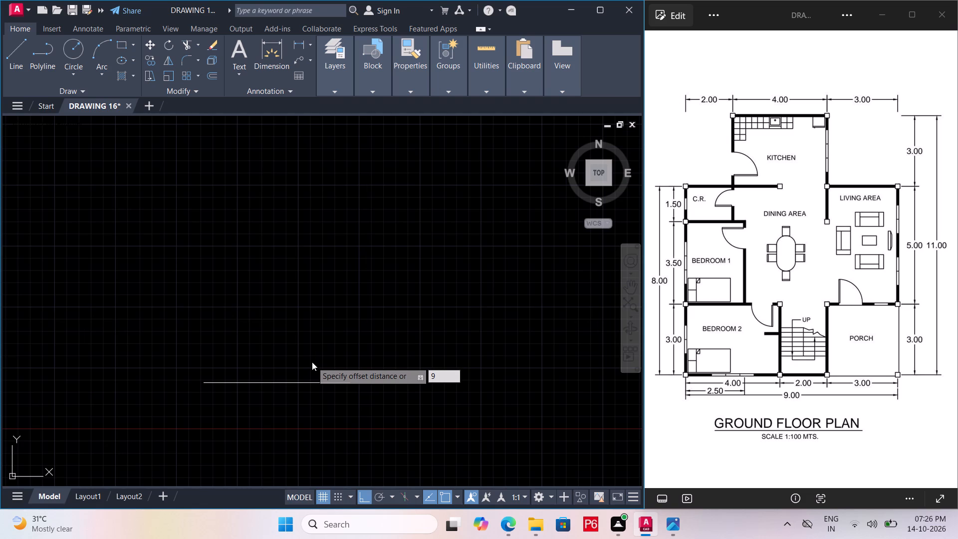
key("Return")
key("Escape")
Open the QuickCalc calculator to examine its length units conversion, and close it.
left_click(320, 383)
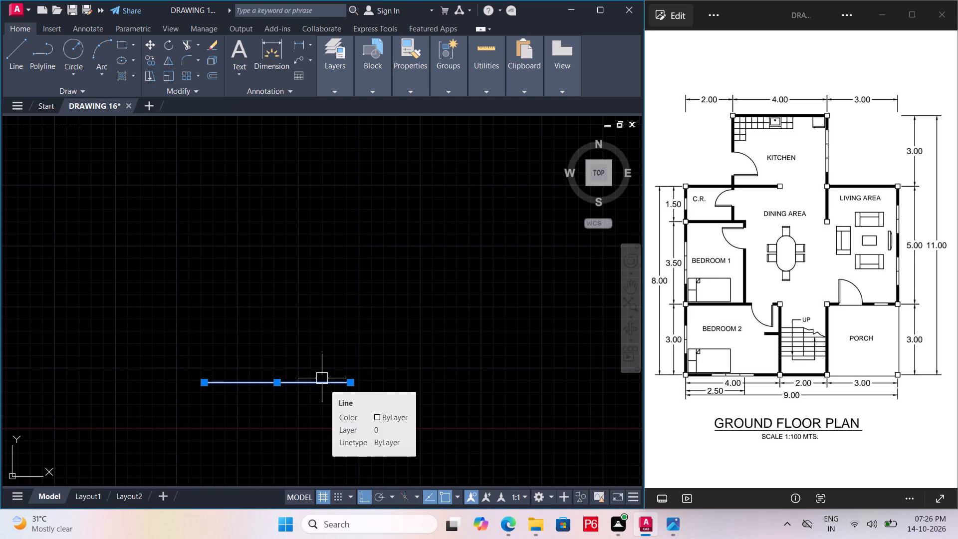
scroll(318, 375, "up", 1)
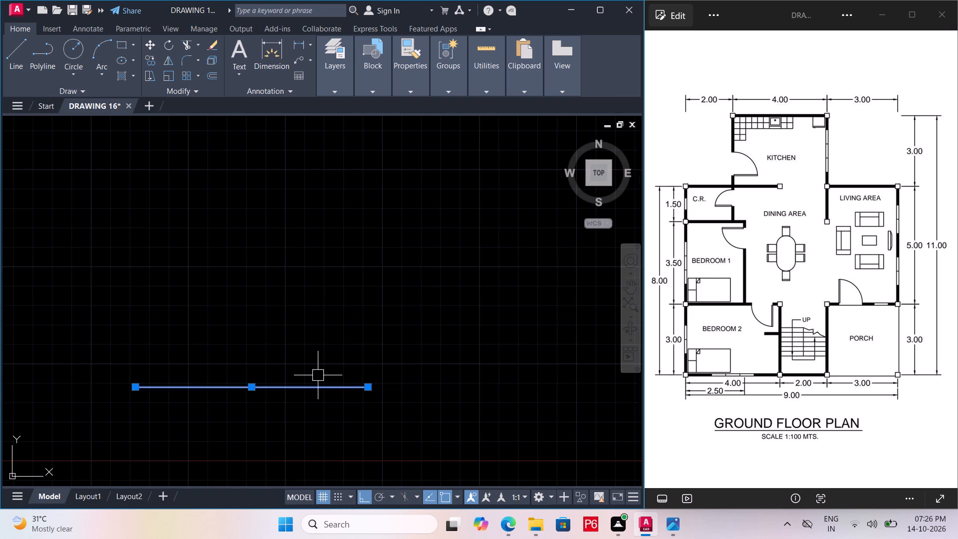
left_click(536, 87)
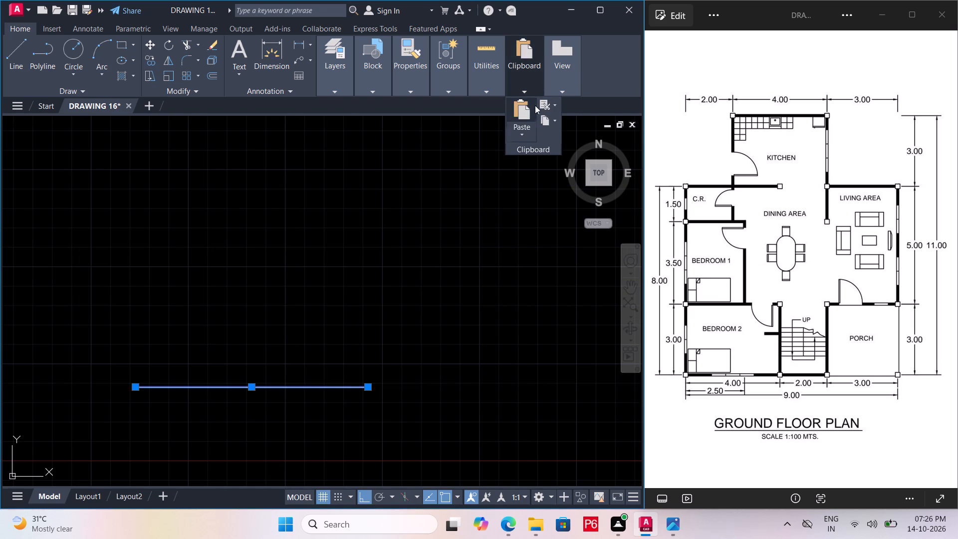
left_click(494, 81)
left_click(517, 141)
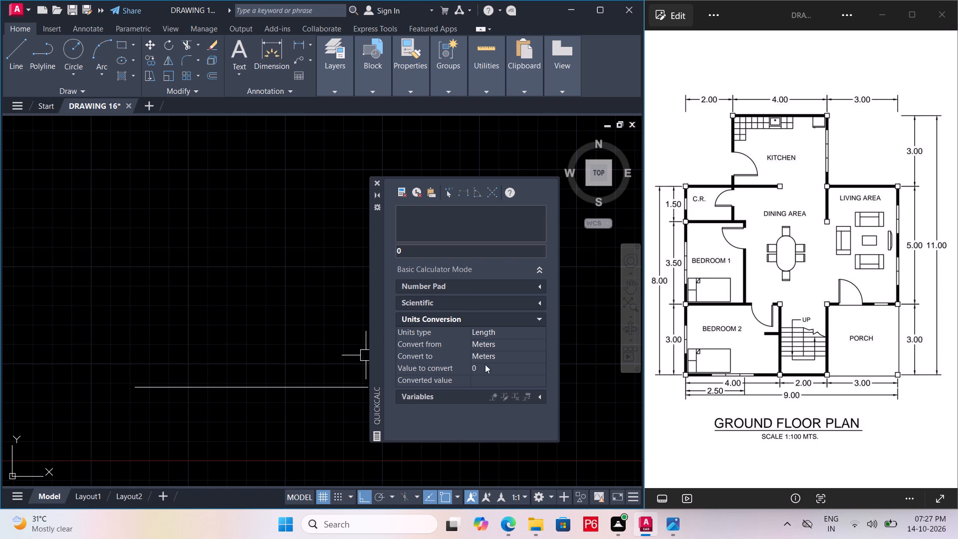
left_click(248, 338)
left_click(292, 312)
left_click(378, 187)
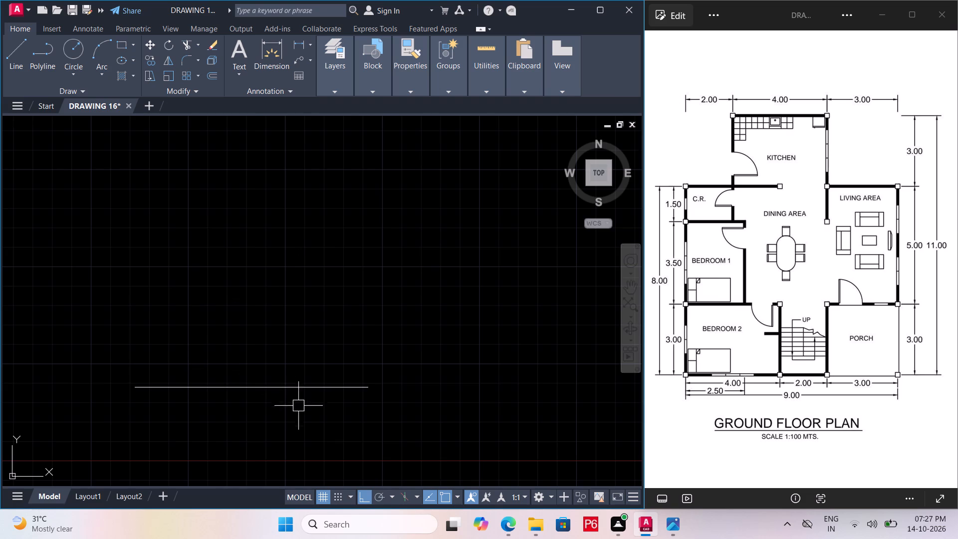
Offset the 6-unit horizontal line upward by 0.1524 to form the bottom wall, and save the drawing.
left_click(320, 389)
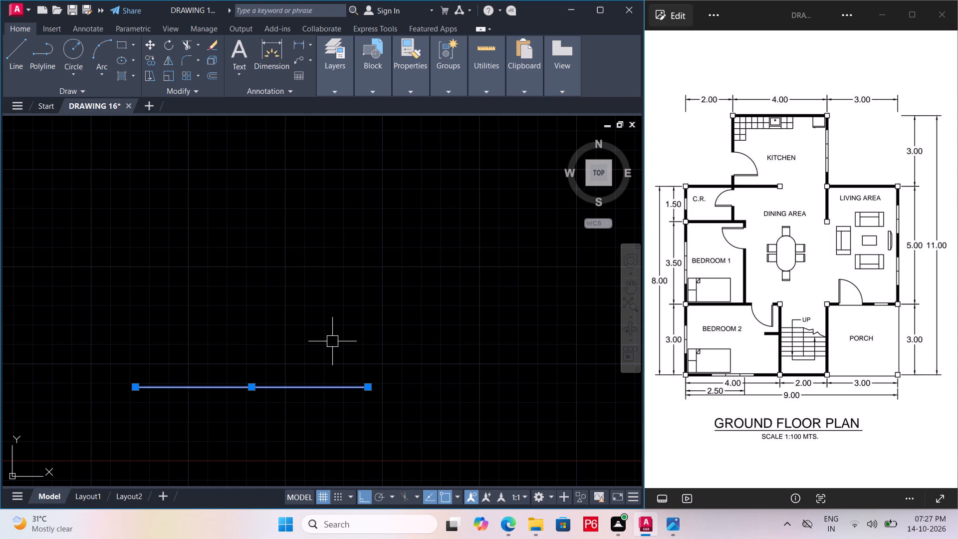
key("o")
key("Return")
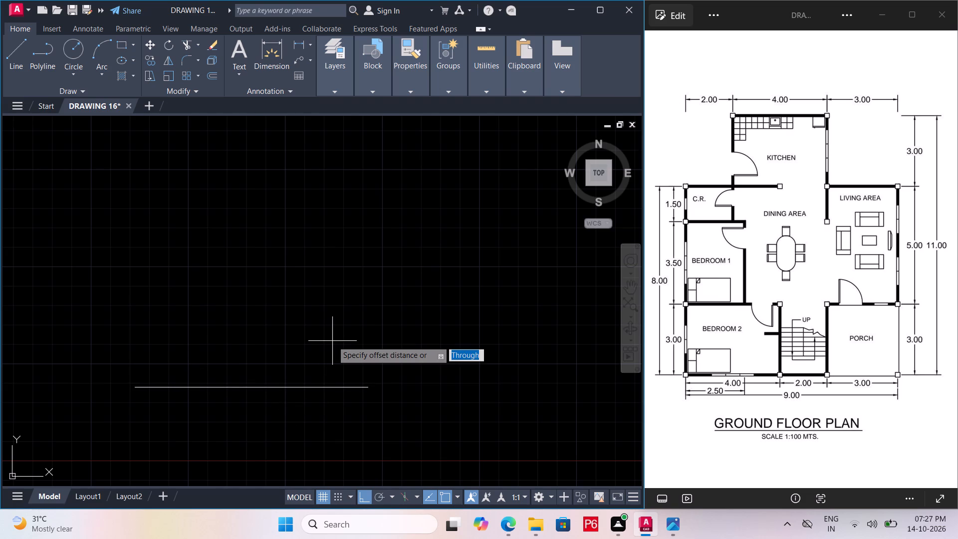
type("0.1524")
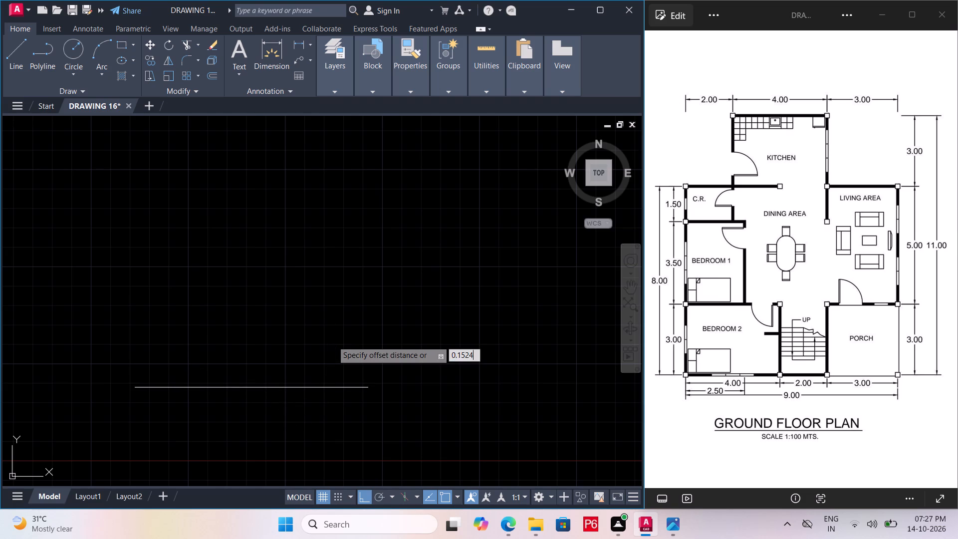
key("Return")
left_click(362, 291)
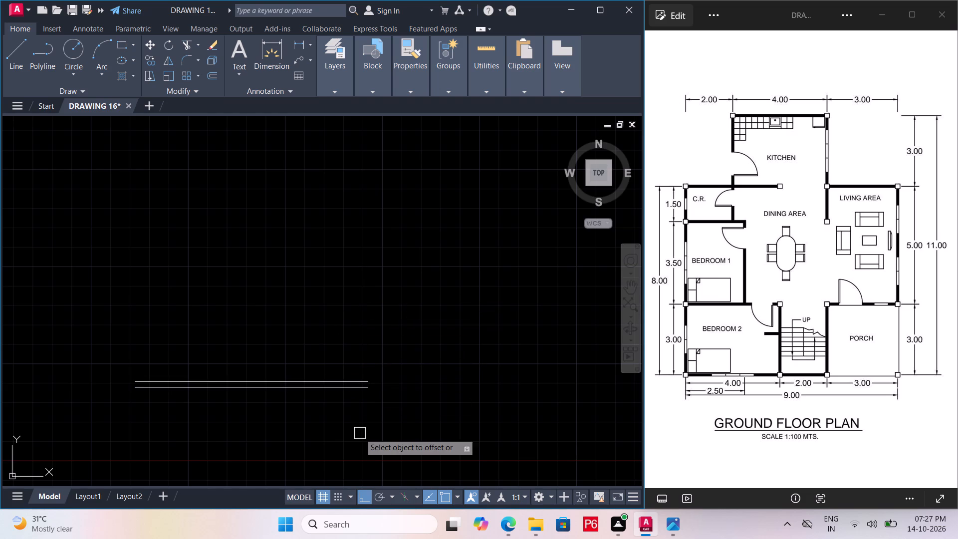
key("ctrl+s")
key("ctrl+s")
scroll(359, 436, "up", 1, "ctrl")
key("ctrl+s")
Draw a vertical line 3 units up from the left end of the lower horizontal line.
scroll(360, 427, "down", 1)
middle_click_drag(360, 427, 437, 419)
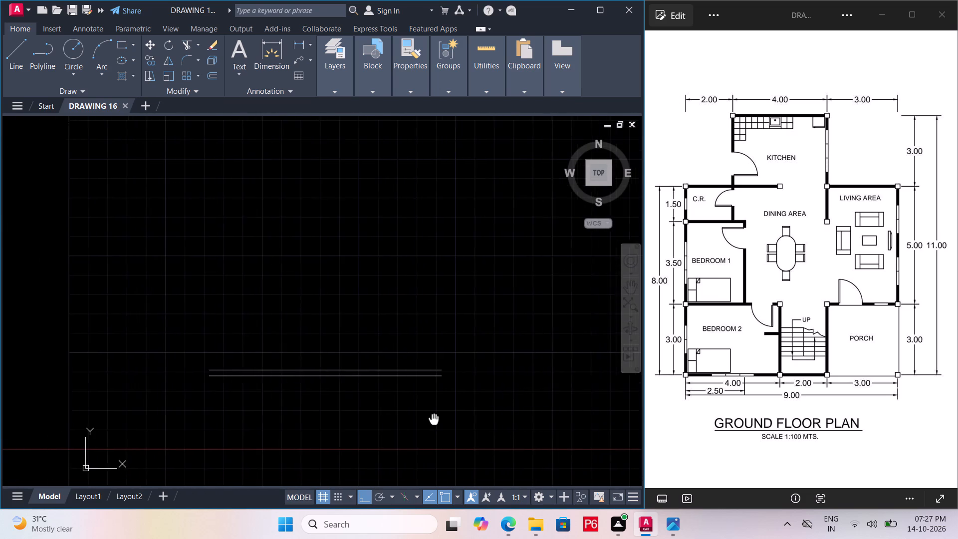
middle_click_drag(437, 419, 449, 425)
middle_click_drag(443, 398, 422, 404)
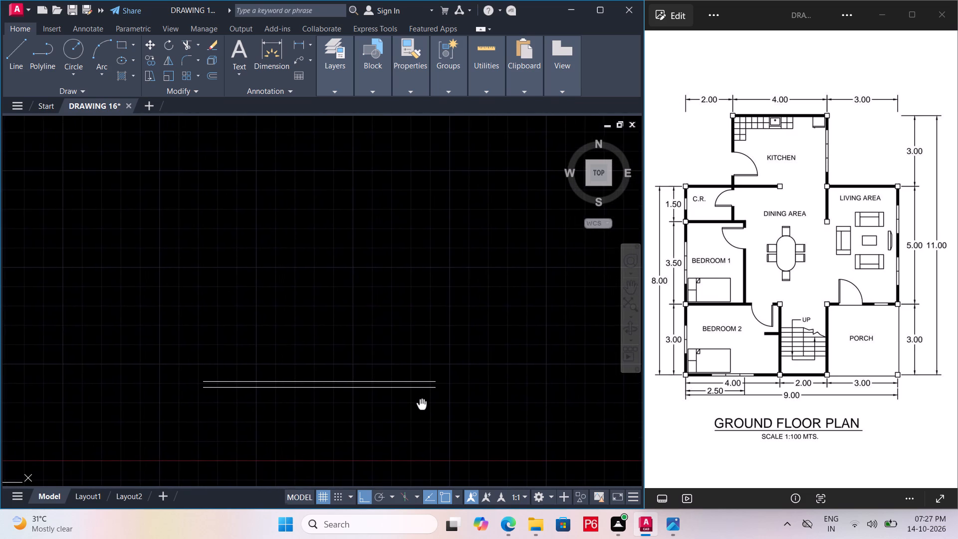
middle_click_drag(422, 404, 421, 404)
type("L")
key("space")
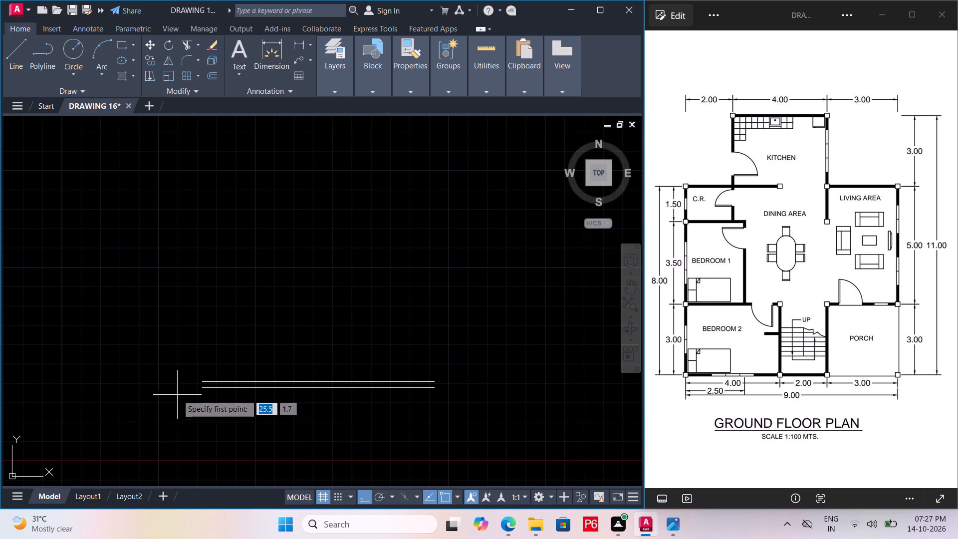
scroll(201, 386, "up", 1)
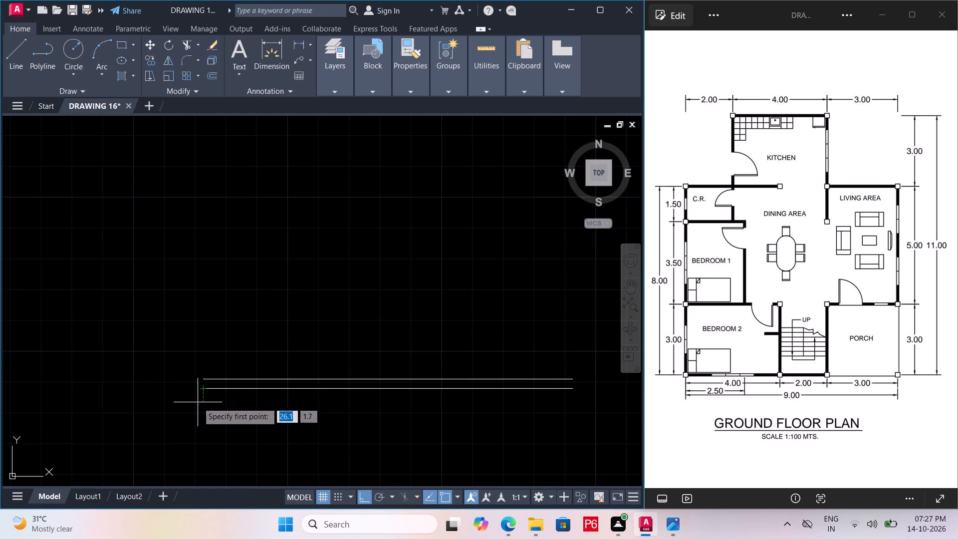
left_click_drag(207, 390, 214, 373)
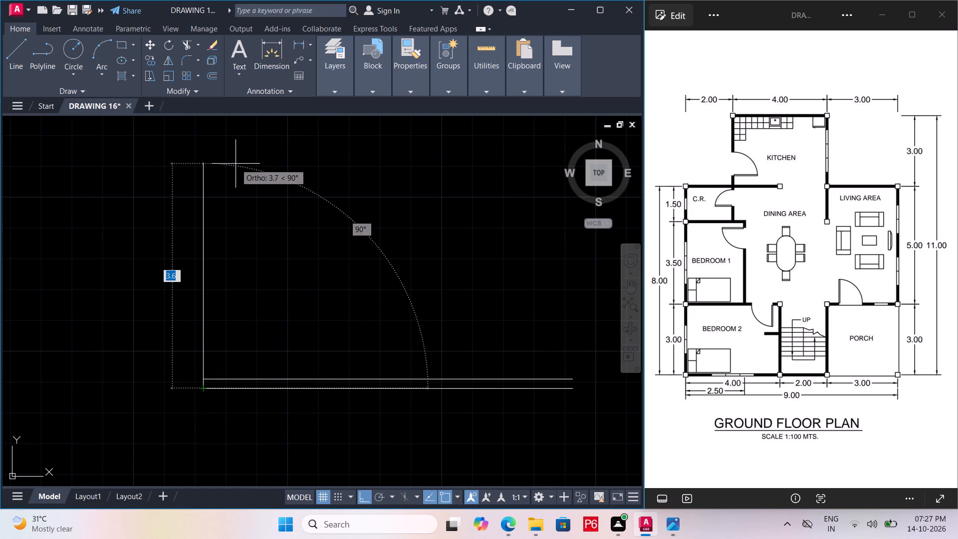
key("3")
key("Return")
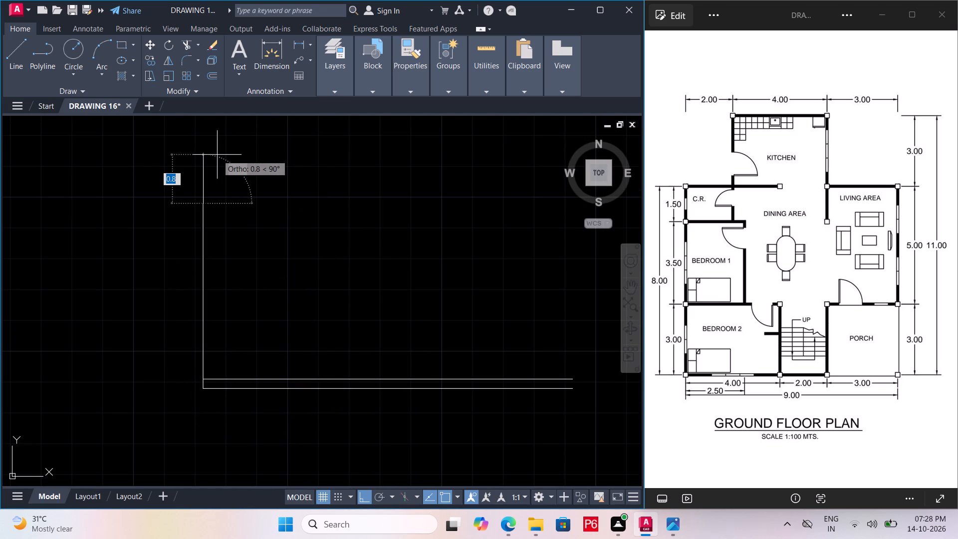
key("Escape")
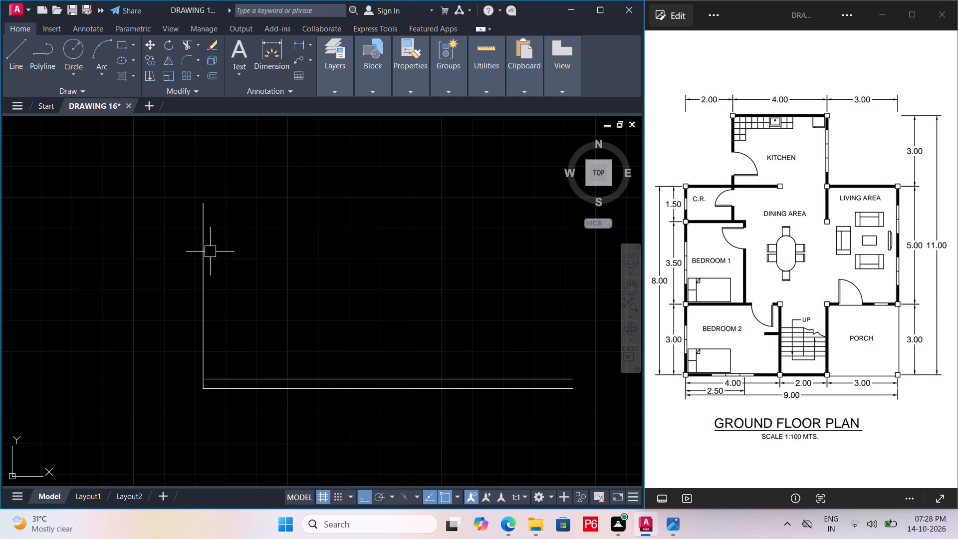
Offset the 3-unit vertical line inward by 0.1524 to form the left wall, and save the drawing.
left_click(206, 257)
key("o")
key("Return")
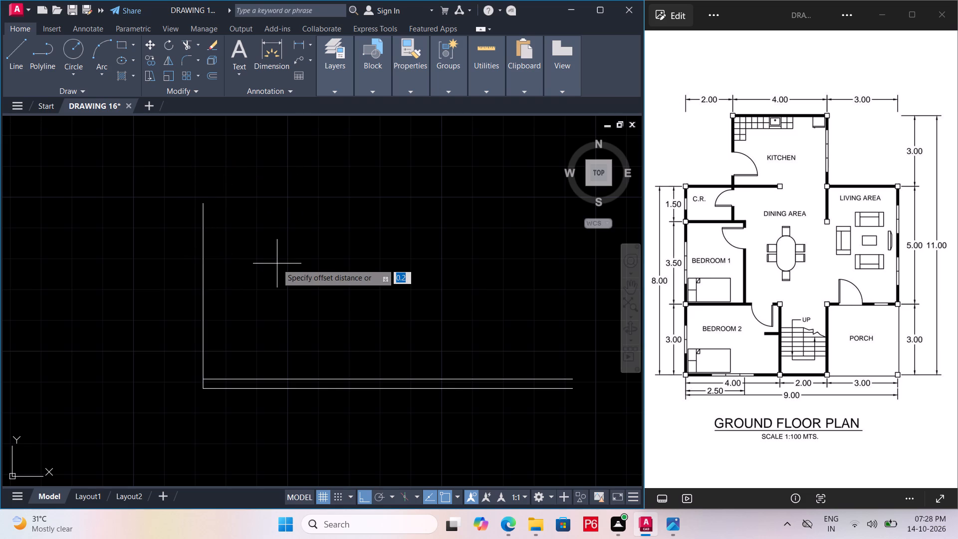
type("0.")
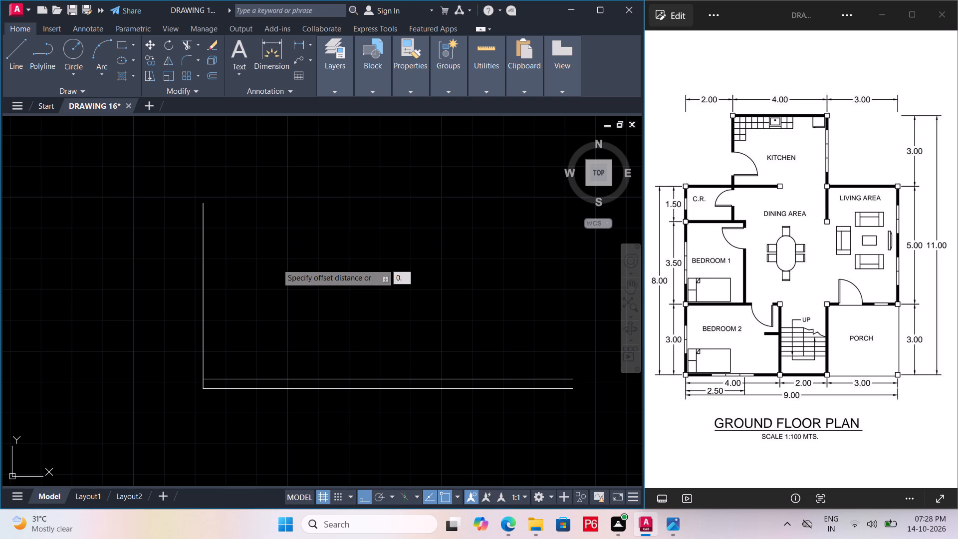
type("1524")
key("Return")
left_click(275, 263)
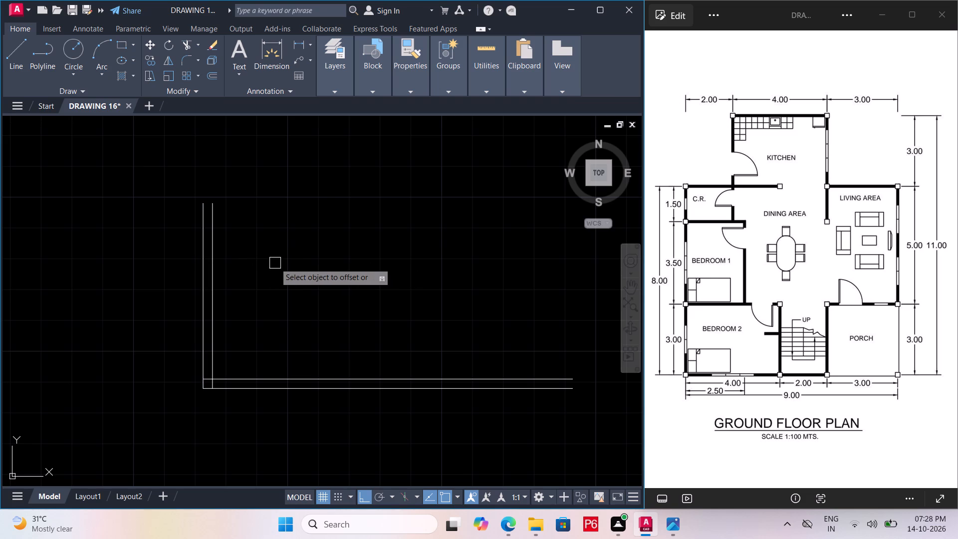
key("ctrl+s")
key("ctrl+s")
key("ctrl+s")
key("ctrl+s")
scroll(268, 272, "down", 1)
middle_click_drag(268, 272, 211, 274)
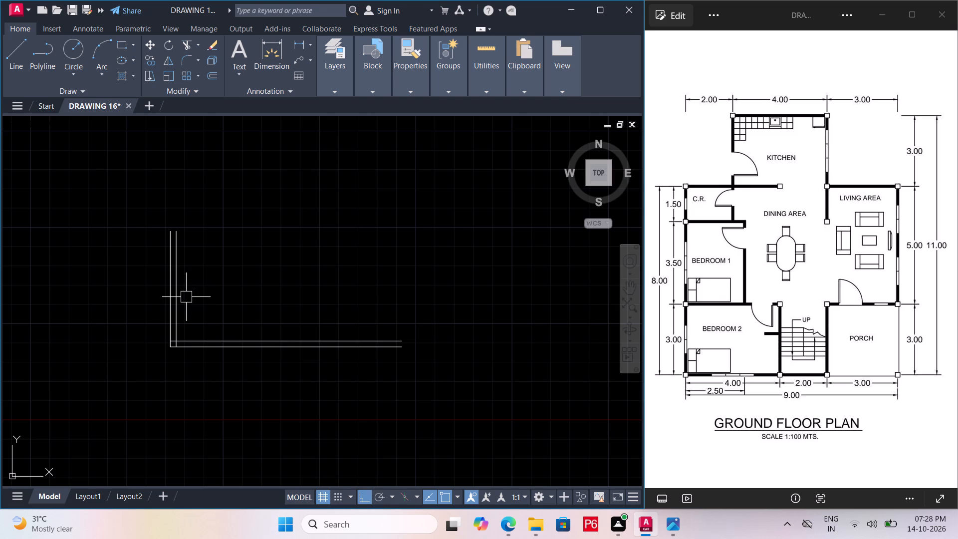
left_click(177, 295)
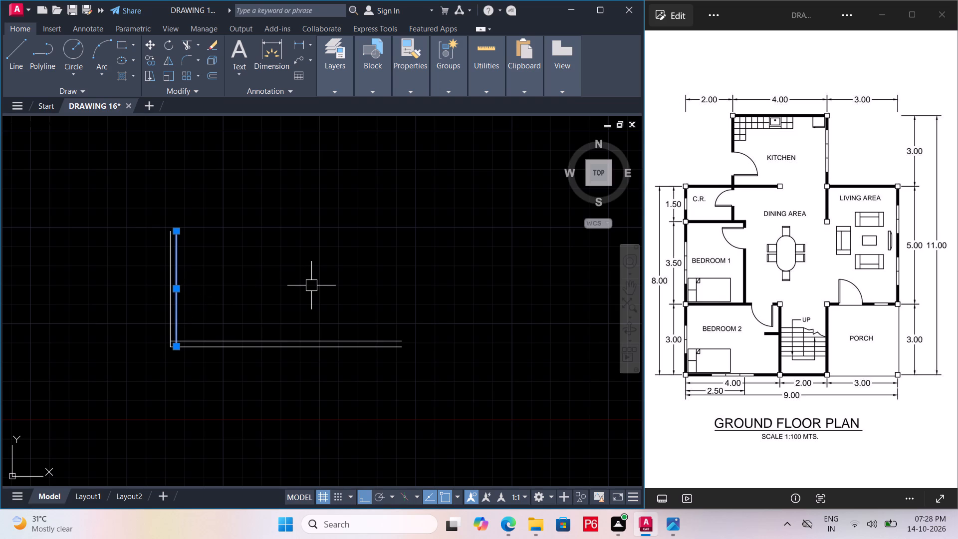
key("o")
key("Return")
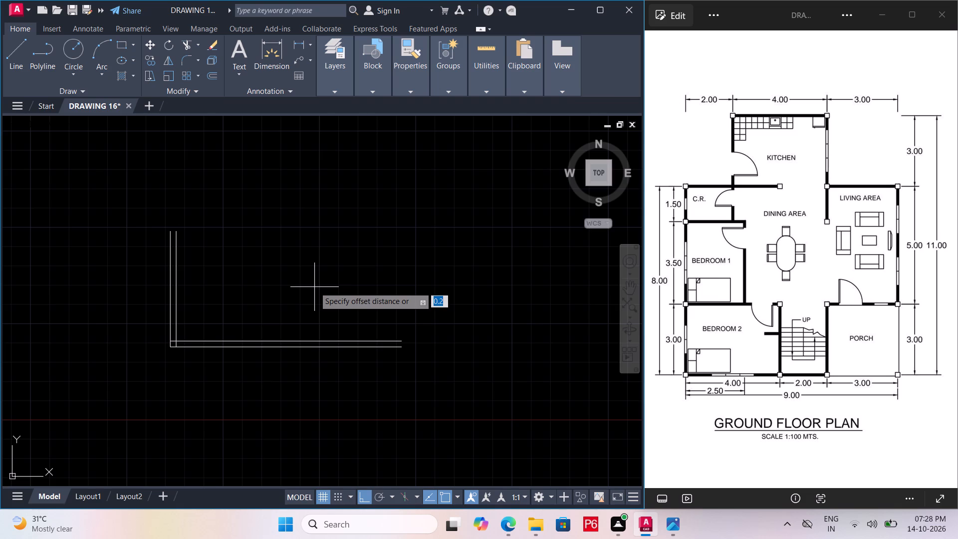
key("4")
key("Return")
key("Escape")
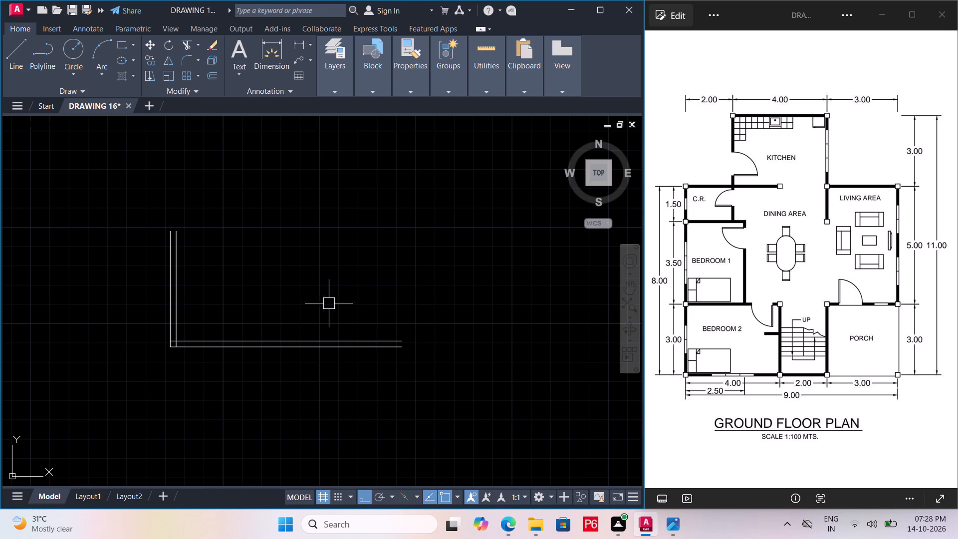
Offset the left wall's inner line 4 units to the right for the Bedroom 2 partition, and save the drawing.
left_click(173, 310)
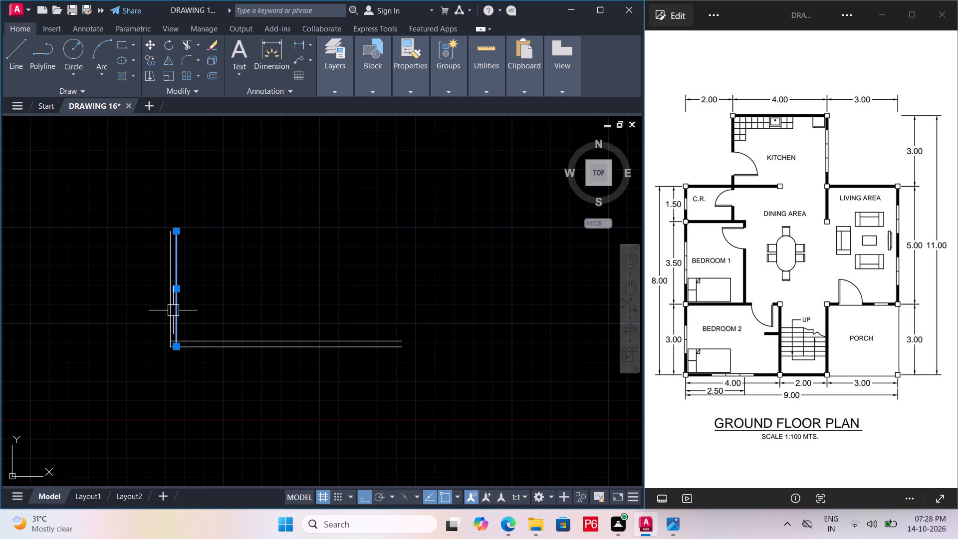
key("o")
key("Return")
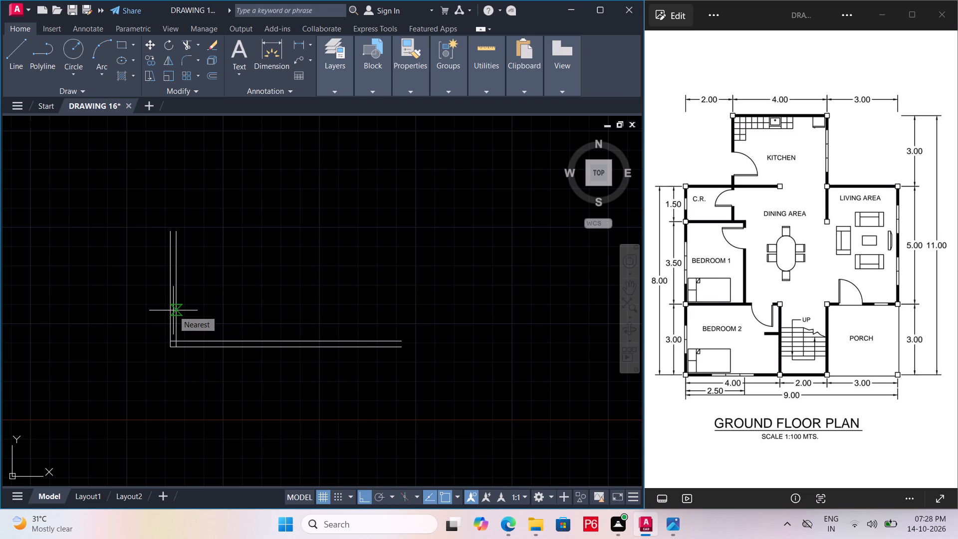
key("4")
key("Return")
left_click(373, 308)
key("ctrl+s")
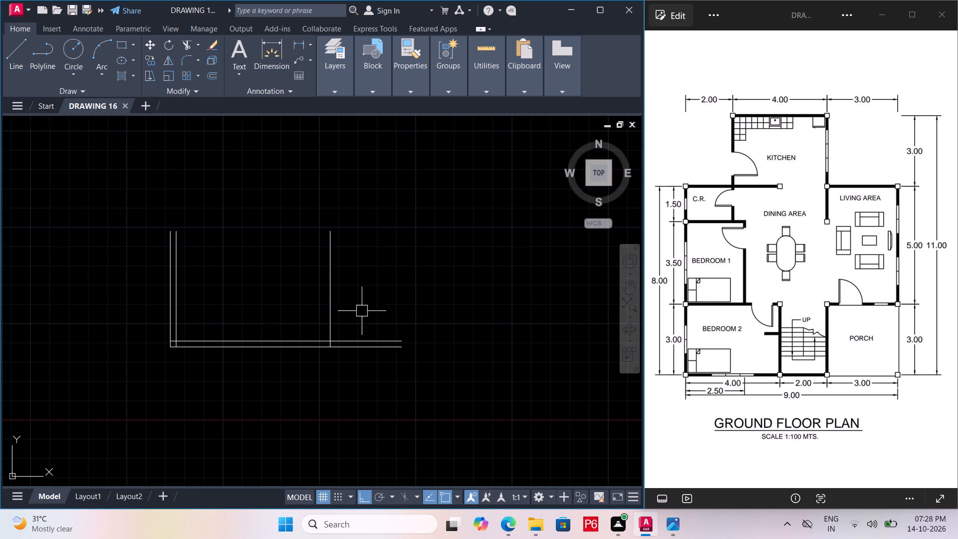
key("ctrl+s")
key("ctrl+s")
Offset the Bedroom 2 partition line 0.1524 to the right to give the wall its thickness, and save the drawing.
left_click(332, 313)
key("o")
key("Return")
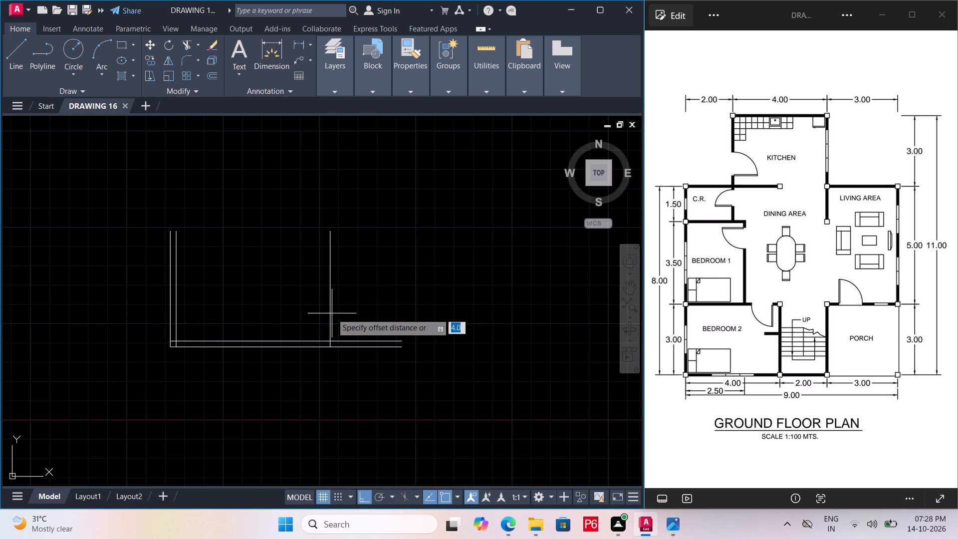
type("0.1524")
key("Return")
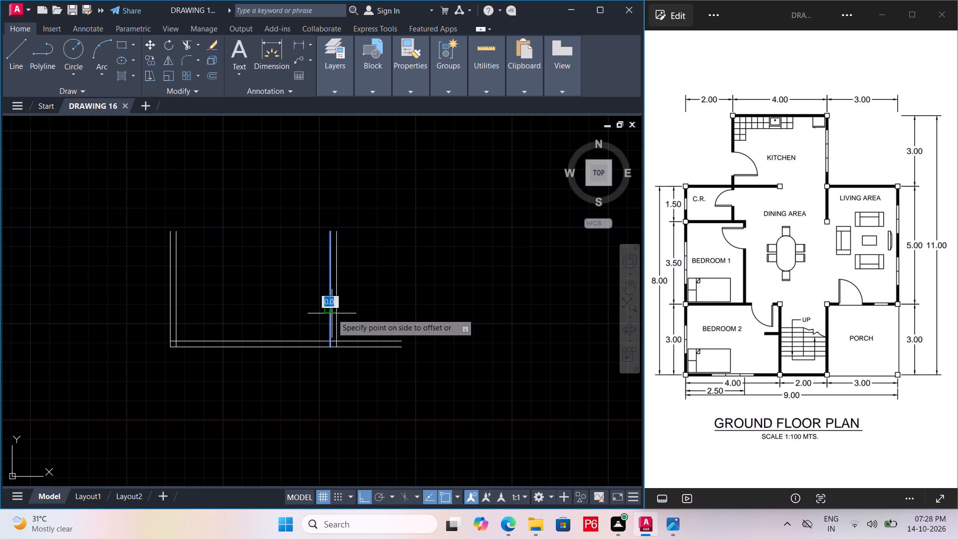
left_click(426, 314)
key("ctrl+s")
key("ctrl+s")
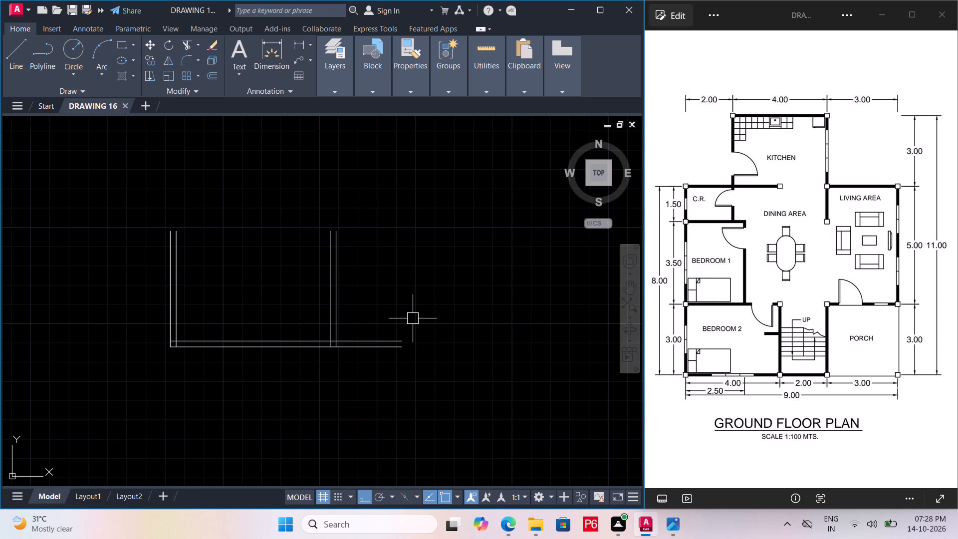
key("ctrl+s")
key("ctrl+s")
Offset the partition's right-hand line 2 units to the right for the far staircase wall, and save the drawing.
middle_click_drag(412, 319, 363, 315)
scroll(296, 315, "up", 1)
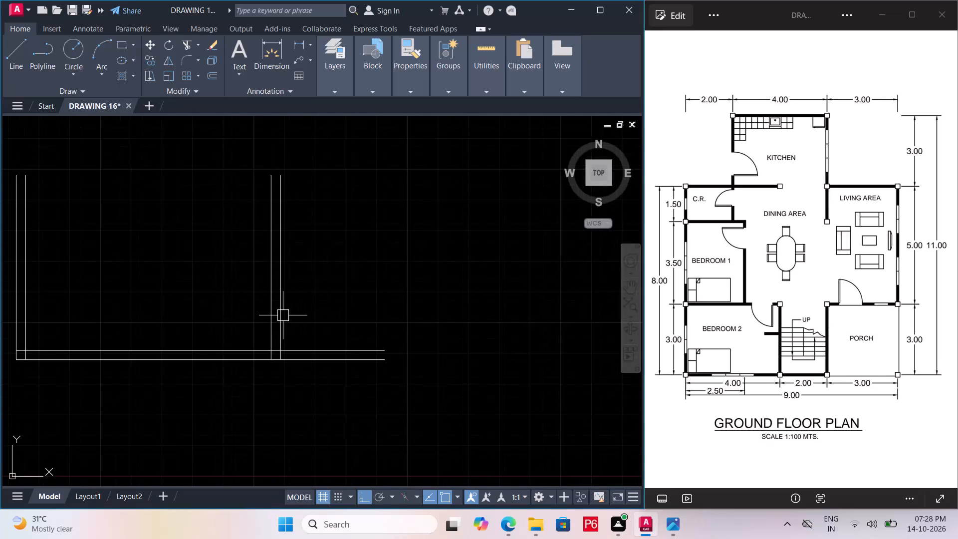
left_click(282, 315)
key("o")
key("Return")
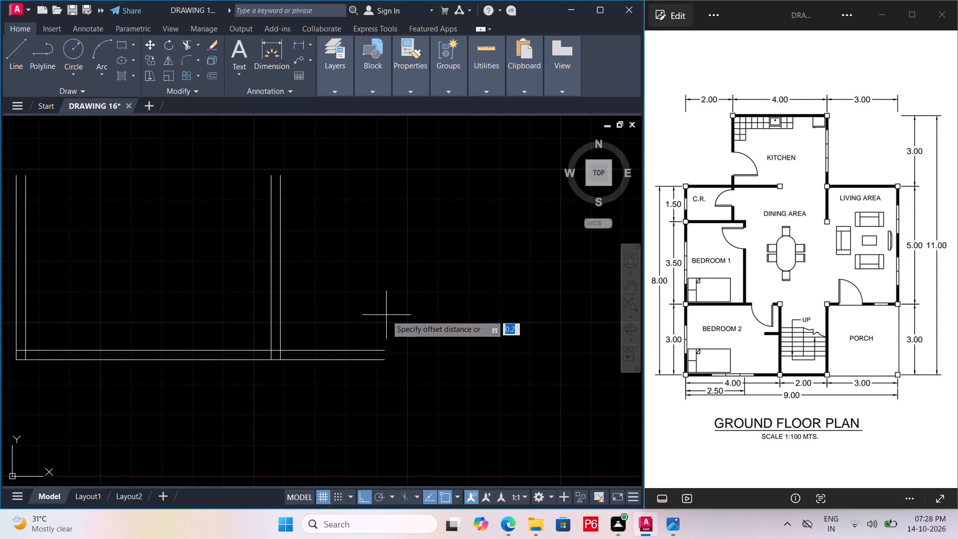
key("2")
key("apostrophe")
key("BackSpace")
key("Return")
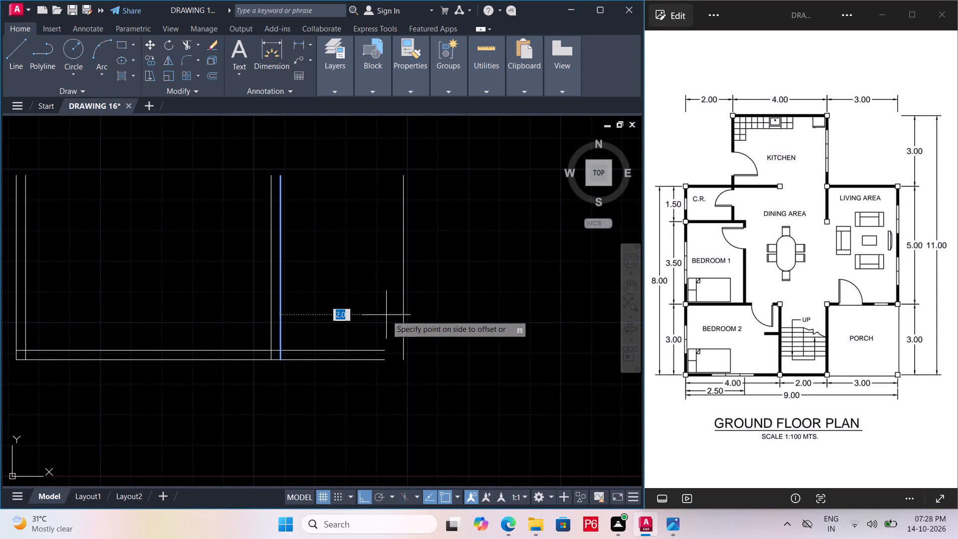
left_click(455, 313)
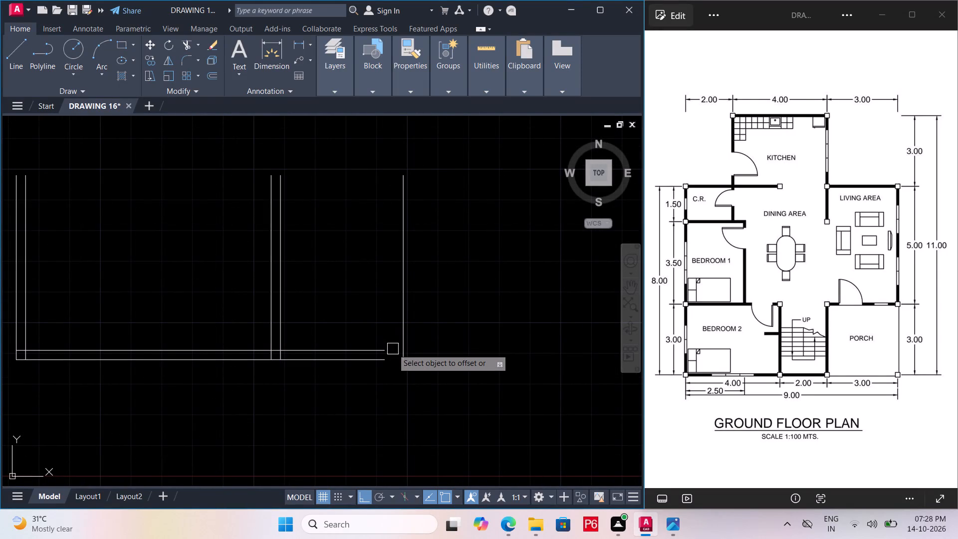
key("ctrl+s")
key("ctrl+s")
Extend both bottom wall lines to the far staircase wall line, and save the drawing.
type("EX")
key("space")
key("space")
left_click(380, 339)
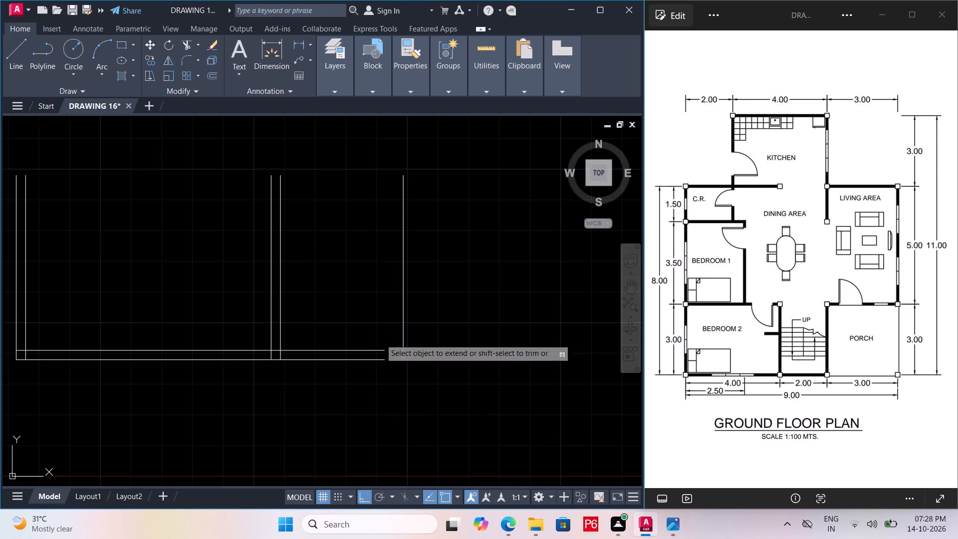
left_click(362, 375)
key("ctrl+s")
key("ctrl+s")
key("ctrl+s")
Offset the far staircase wall line 0.1524 to the right to give the wall its thickness, and save the drawing.
middle_click_drag(441, 327, 441, 326)
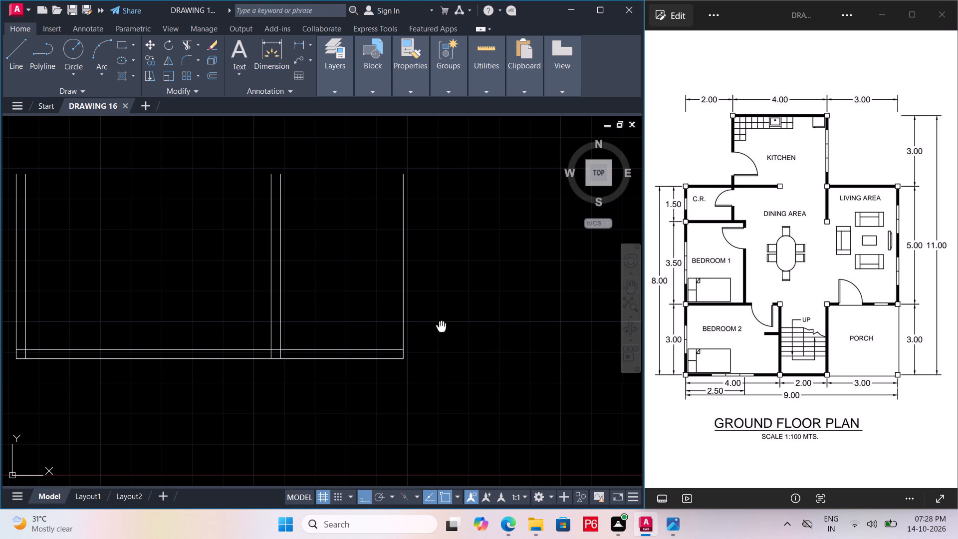
middle_click_drag(441, 326, 397, 316)
left_click(358, 321)
key("o")
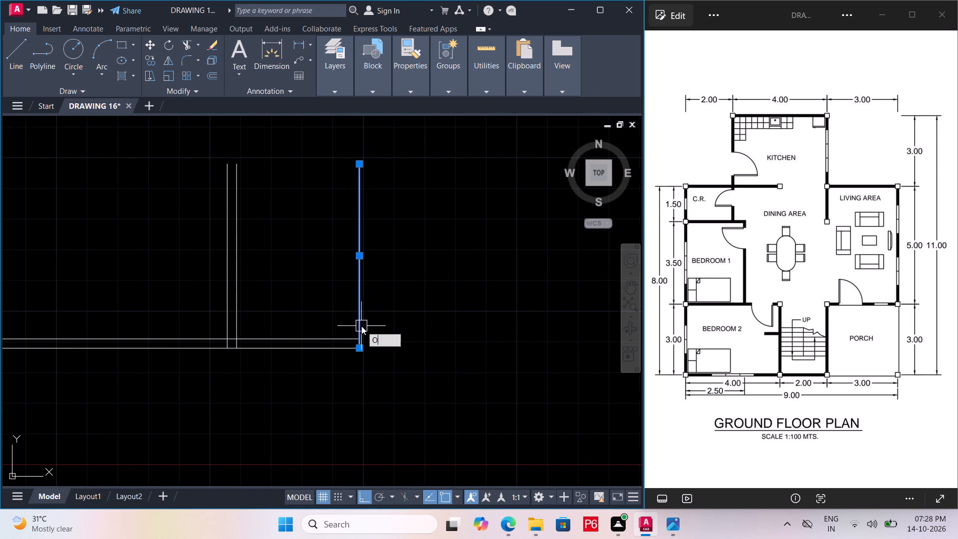
key("Return")
type("0.152")
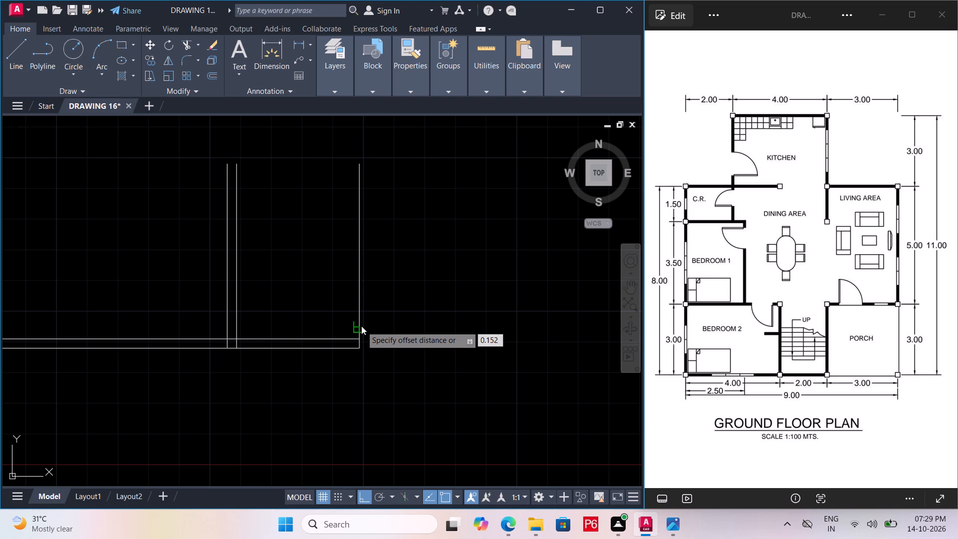
key("4")
key("Return")
left_click(411, 325)
key("ctrl+s")
key("ctrl+s")
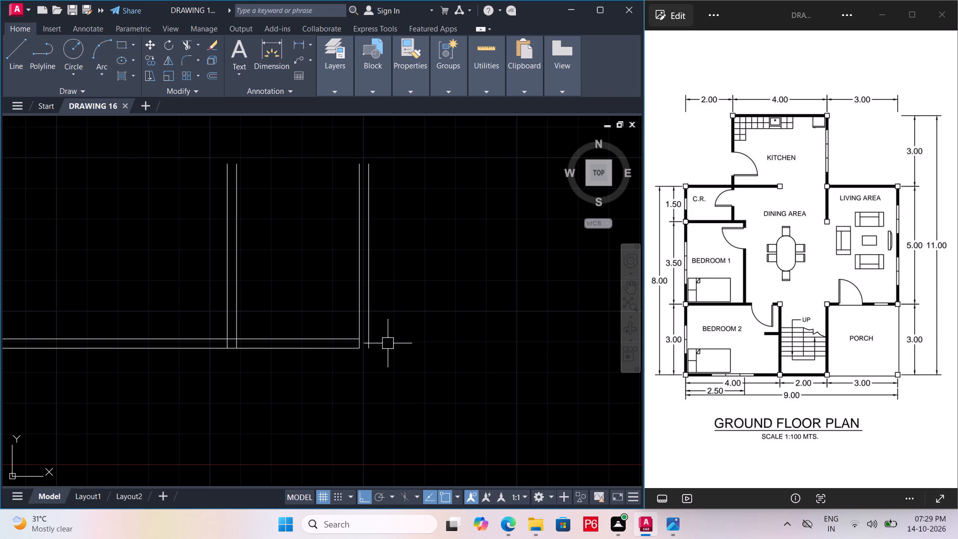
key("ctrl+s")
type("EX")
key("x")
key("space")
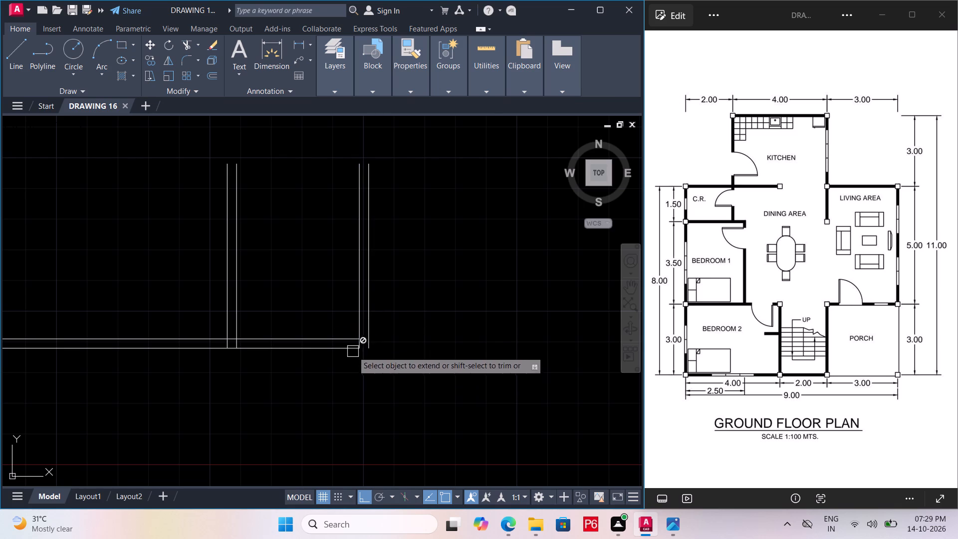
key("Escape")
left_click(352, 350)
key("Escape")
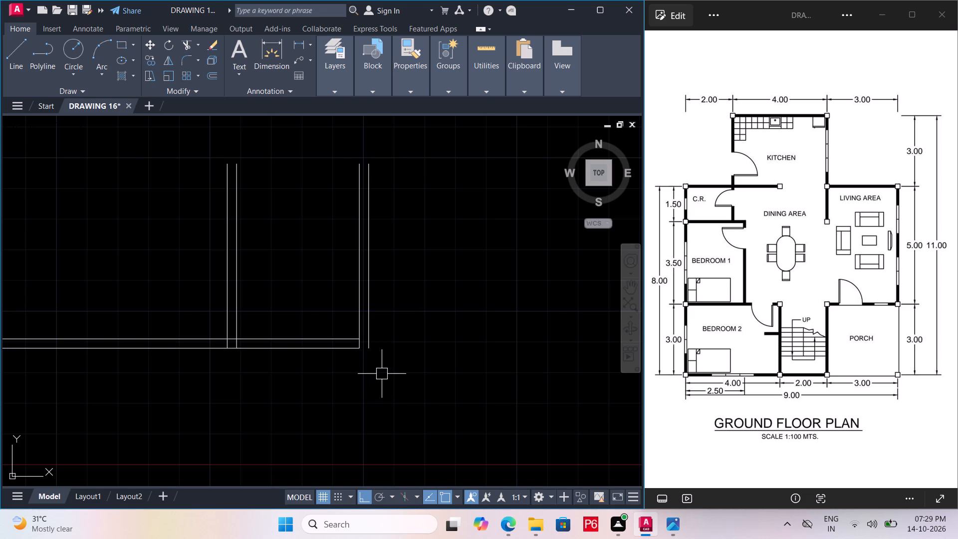
Extend the outer bottom wall line to the outer line of the far staircase wall, and save the drawing.
type("EX")
key("space")
key("space")
left_click(344, 350)
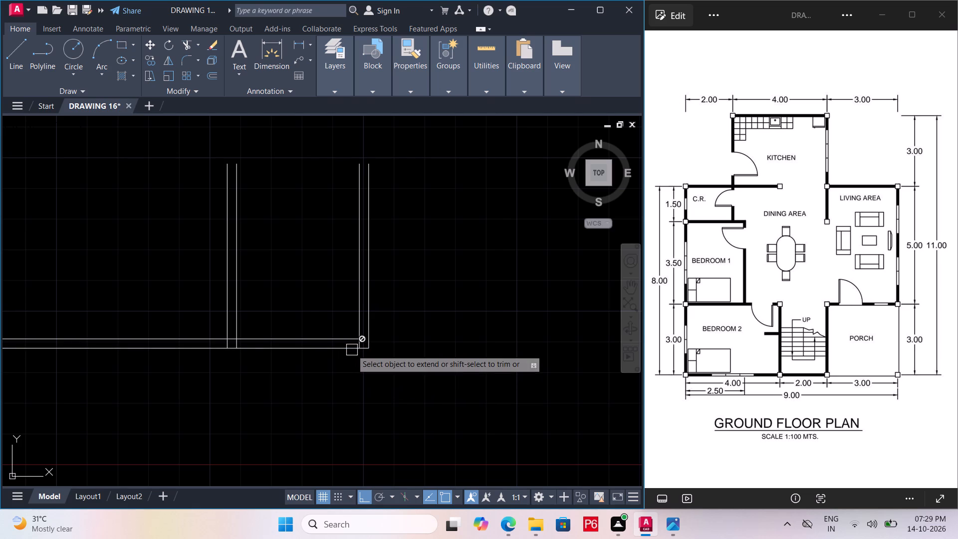
key("ctrl+s")
key("ctrl+s")
key("ctrl+s")
key("ctrl+s")
Offset the inner bottom wall line 3 units upward for the wall above Bedroom 2 and the stairs, and save the drawing.
middle_click_drag(364, 351, 386, 368, "ctrl")
scroll(384, 362, "down", 1)
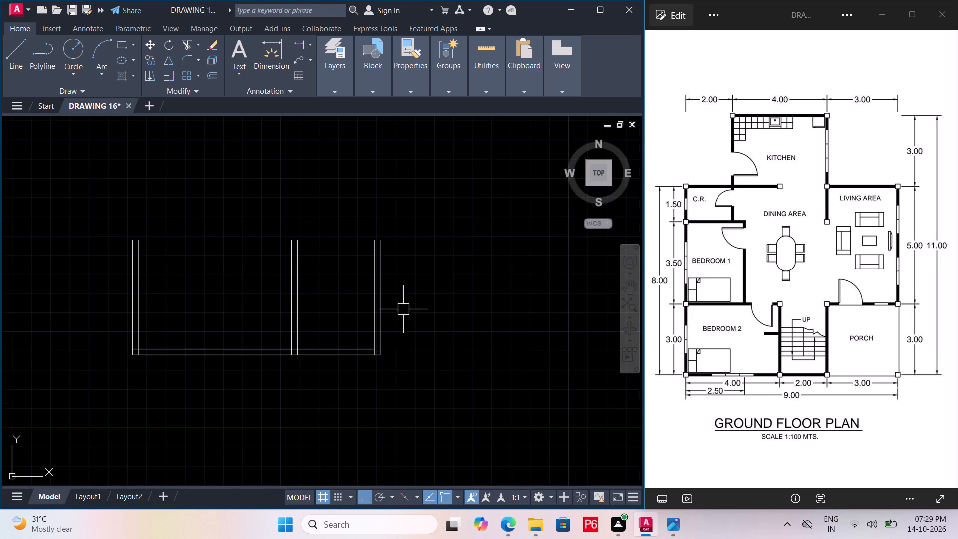
middle_click_drag(403, 309, 438, 414)
middle_click_drag(404, 404, 411, 344)
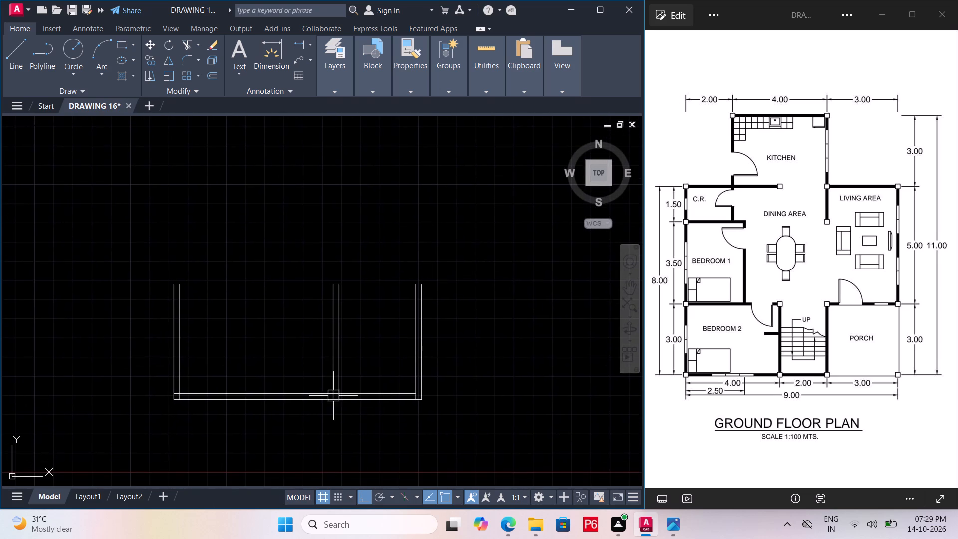
scroll(334, 395, "up", 2)
left_click(305, 395)
scroll(422, 370, "down", 2)
key("o")
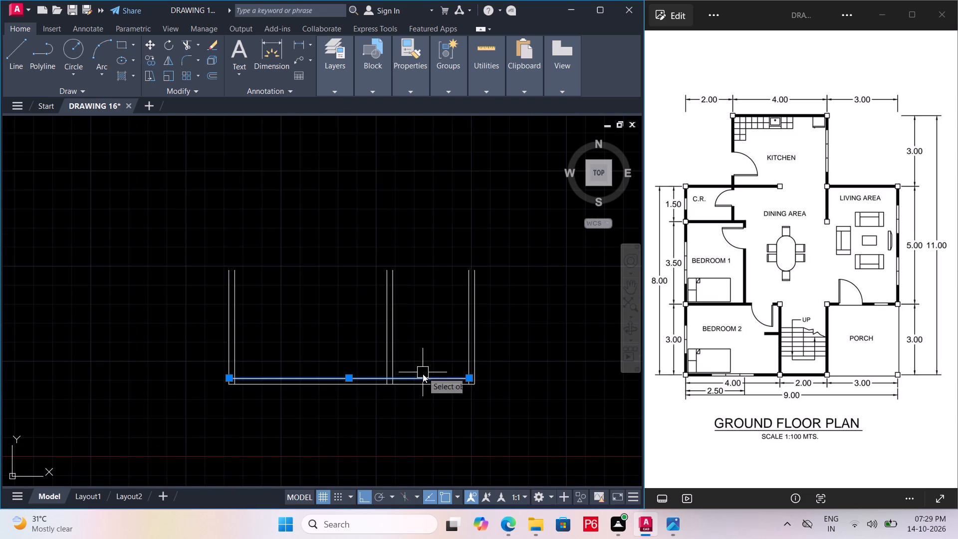
key("Return")
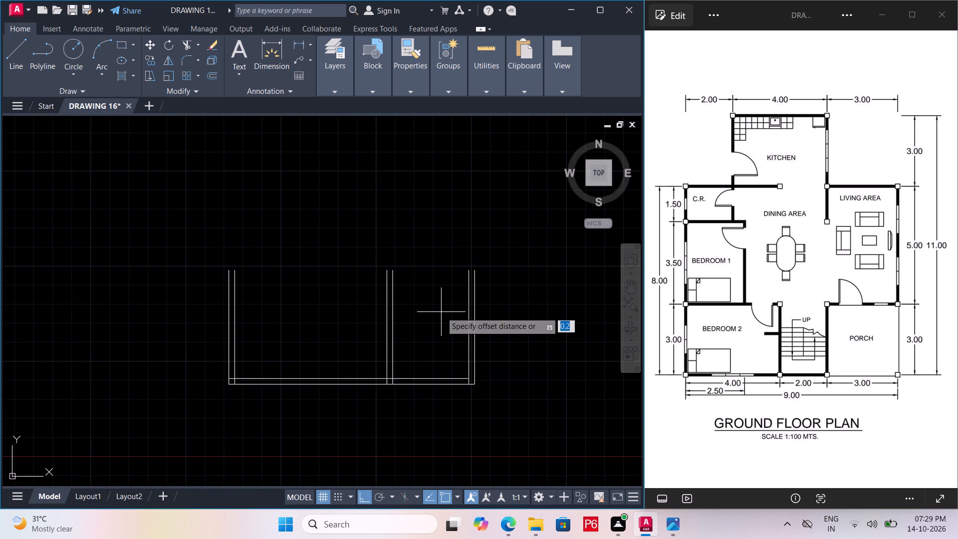
key("3")
key("Return")
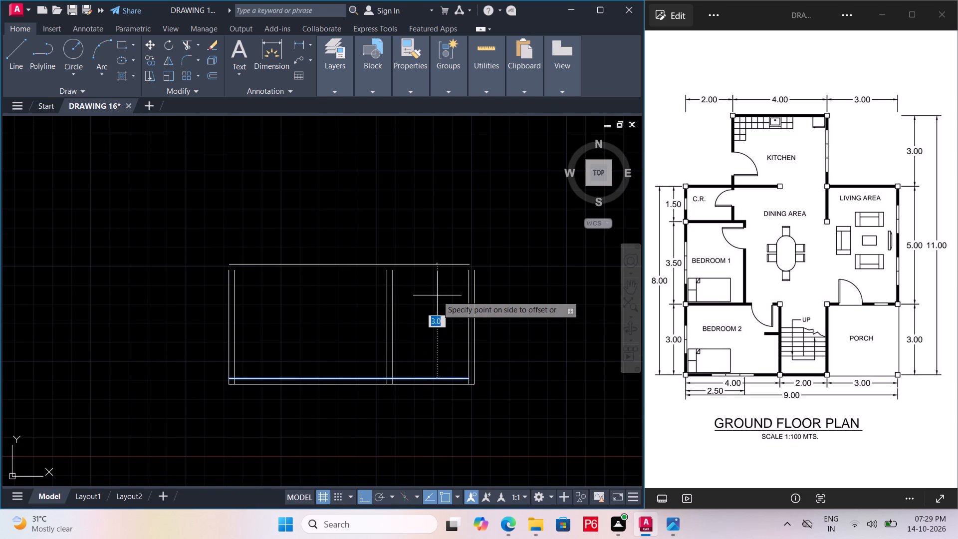
left_click(437, 295)
key("Escape")
key("ctrl+s")
key("ctrl+s")
Extend the left wall, partition and inner far staircase wall lines up to the new horizontal line, and save the drawing.
key("e")
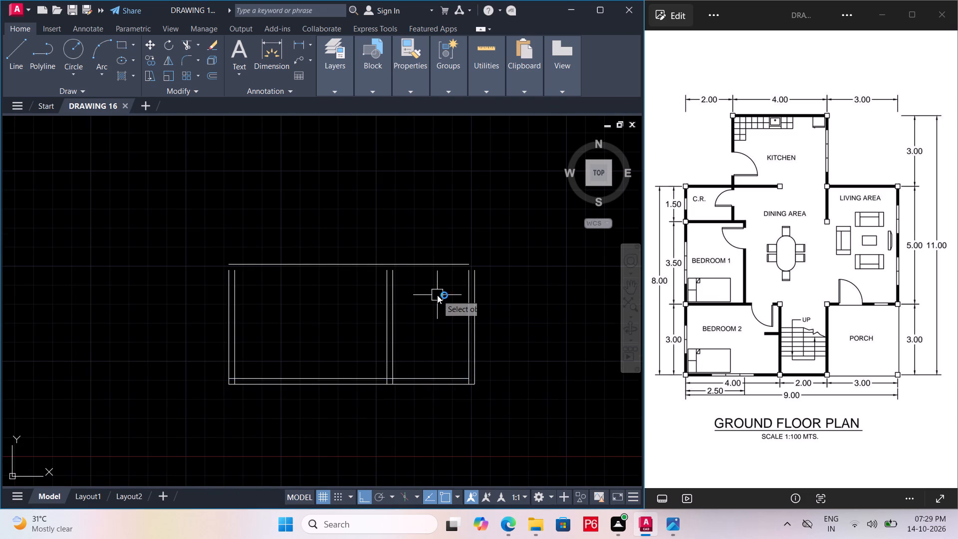
key("x")
key("space")
key("space")
left_click_drag(531, 308, 525, 309)
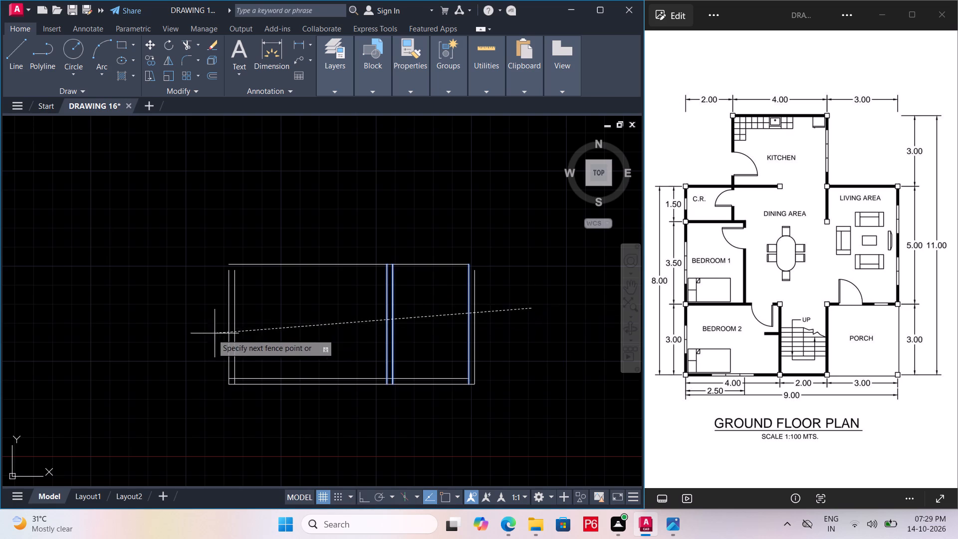
left_click(204, 334)
left_click_drag(276, 319, 266, 321)
left_click(153, 333)
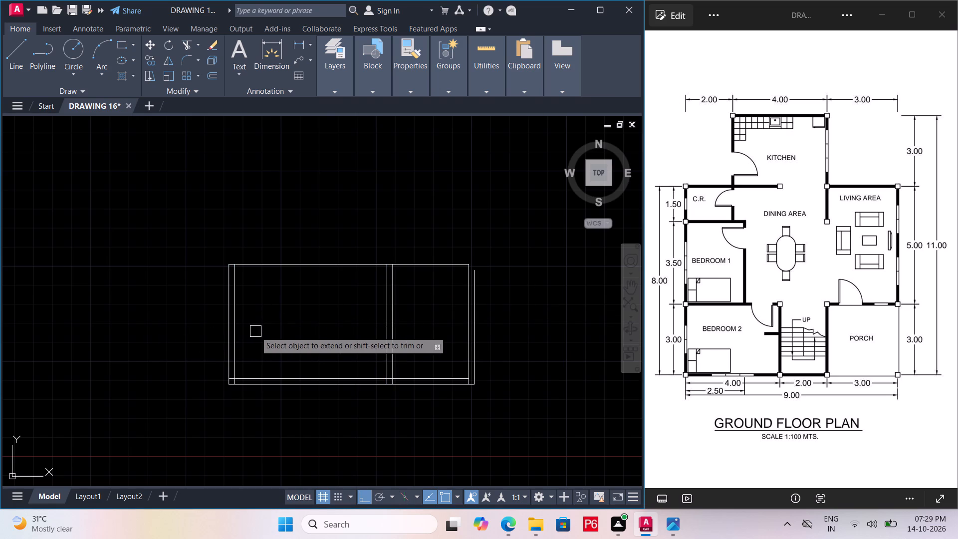
key("ctrl+s")
key("ctrl+s")
key("ctrl+s")
Fillet the outer line of the far staircase wall with the upper horizontal line into a corner, and save the drawing.
scroll(508, 287, "up", 2)
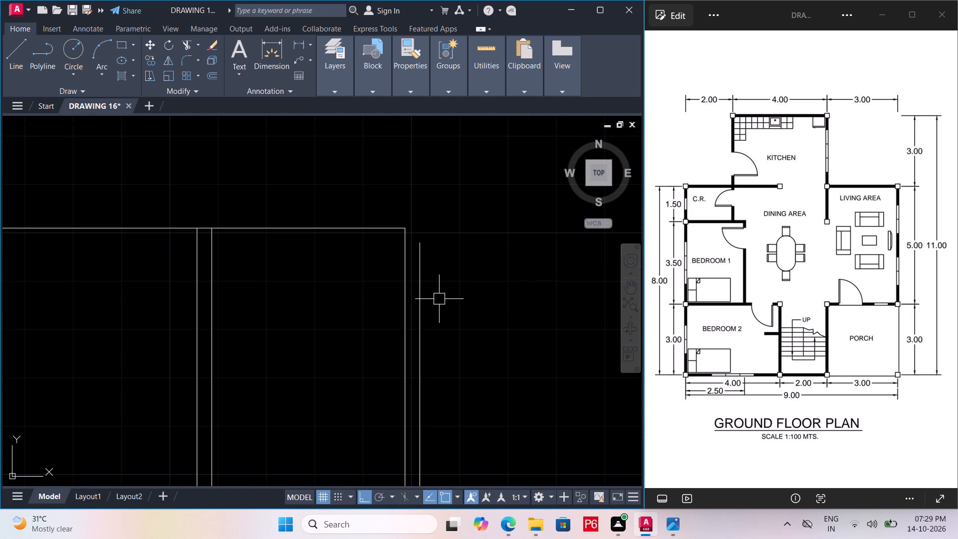
key("f")
key("space")
left_click(423, 302)
left_click(382, 228)
scroll(440, 257, "down", 1)
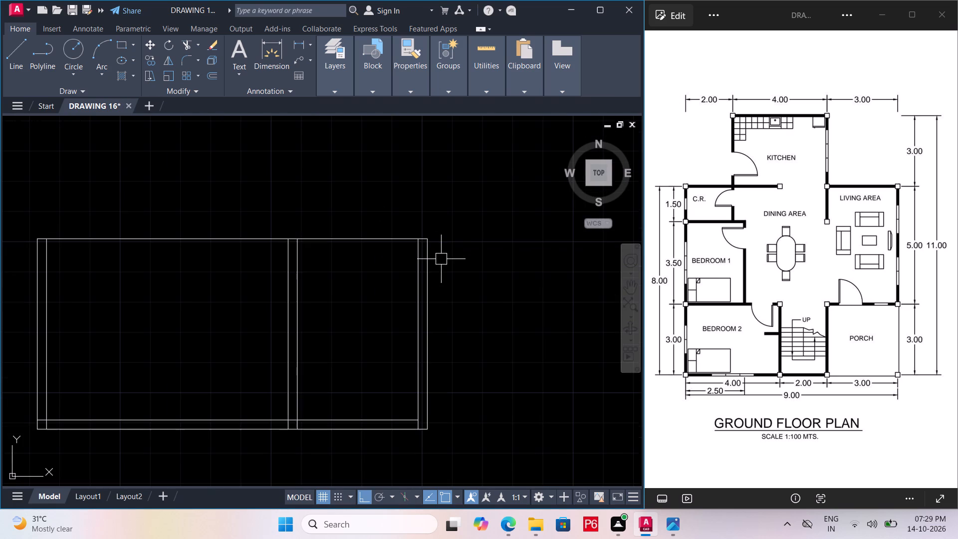
key("ctrl+s")
key("ctrl+s")
key("ctrl+s")
key("ctrl+s")
Offset the upper horizontal line 0.1524 upward to give the wall its thickness, and save the drawing.
middle_click_drag(447, 268, 497, 300)
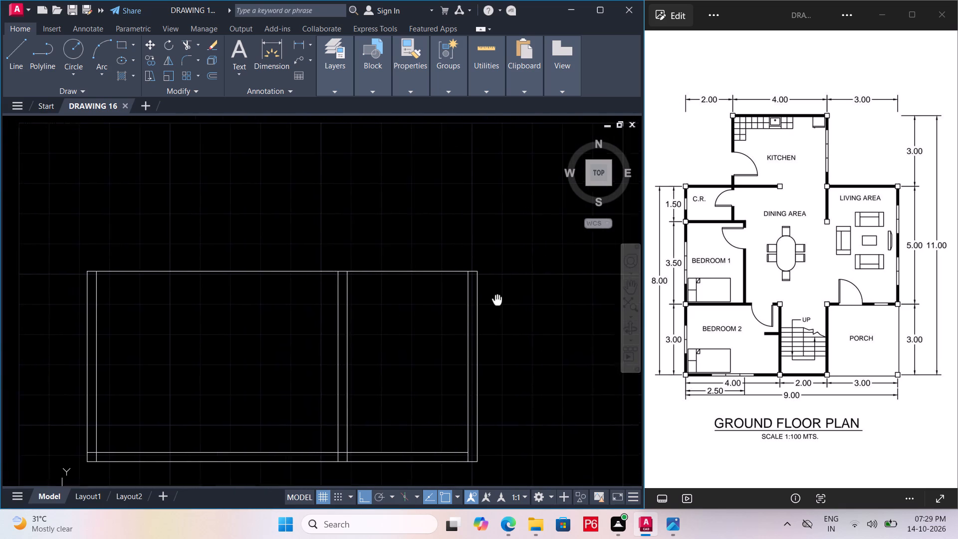
middle_click_drag(497, 300, 503, 307)
left_click(419, 282)
key("o")
key("Return")
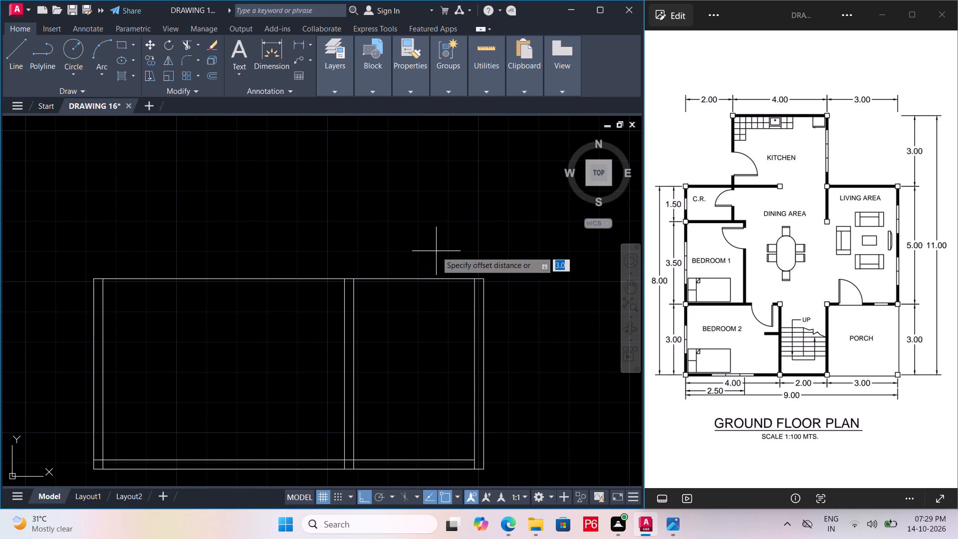
type("0.152")
key("4")
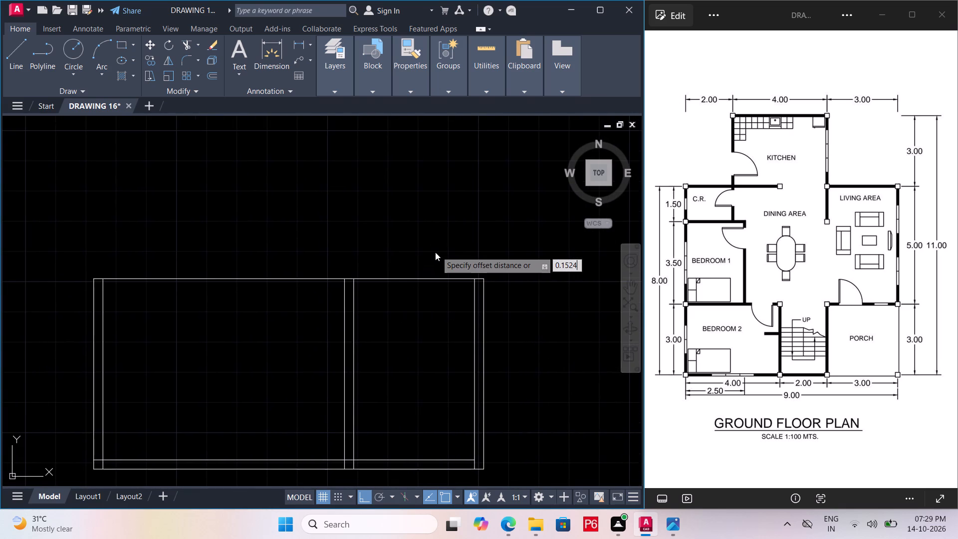
key("Return")
left_click(447, 238)
key("ctrl+s")
key("ctrl+s")
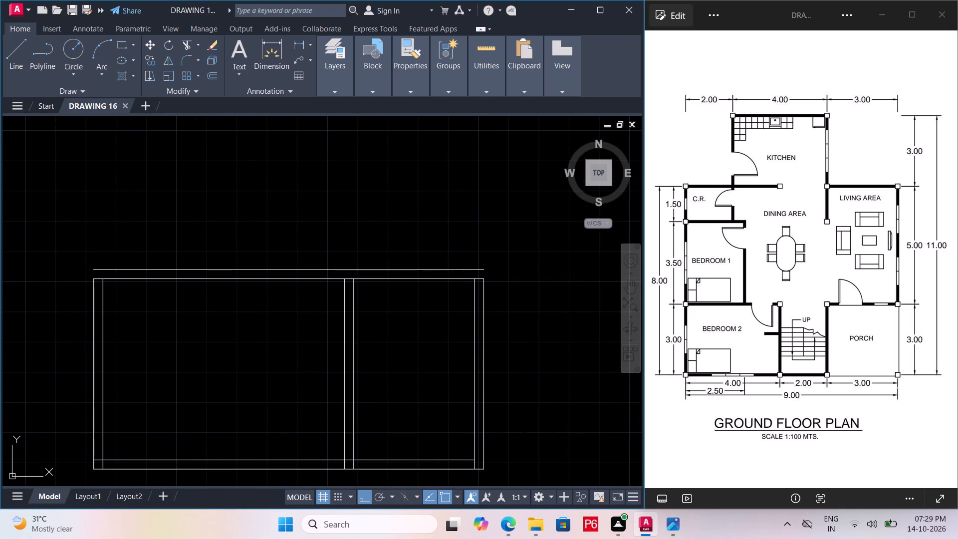
Extend all the vertical wall lines up to the outer line of the upper wall, and save the drawing.
key("e")
key("x")
key("space")
key("space")
left_click(518, 332)
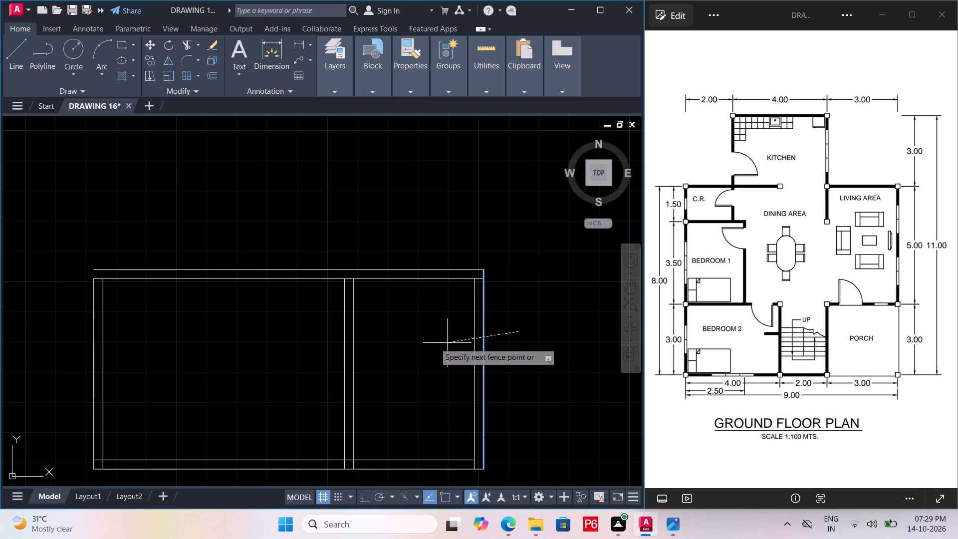
left_click_drag(78, 351, 84, 351)
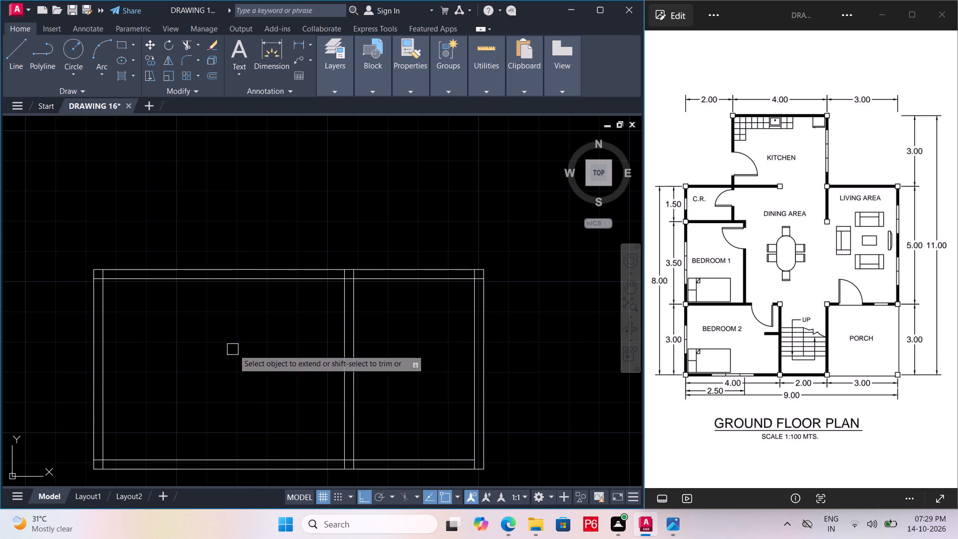
key("ctrl+s")
key("ctrl+s")
key("ctrl+s")
key("ctrl+s")
Offset the outer line of the far staircase wall 3 units to the right for the porch's far edge, and save the drawing.
scroll(250, 346, "down", 1, "ctrl")
middle_click_drag(251, 344, 235, 316)
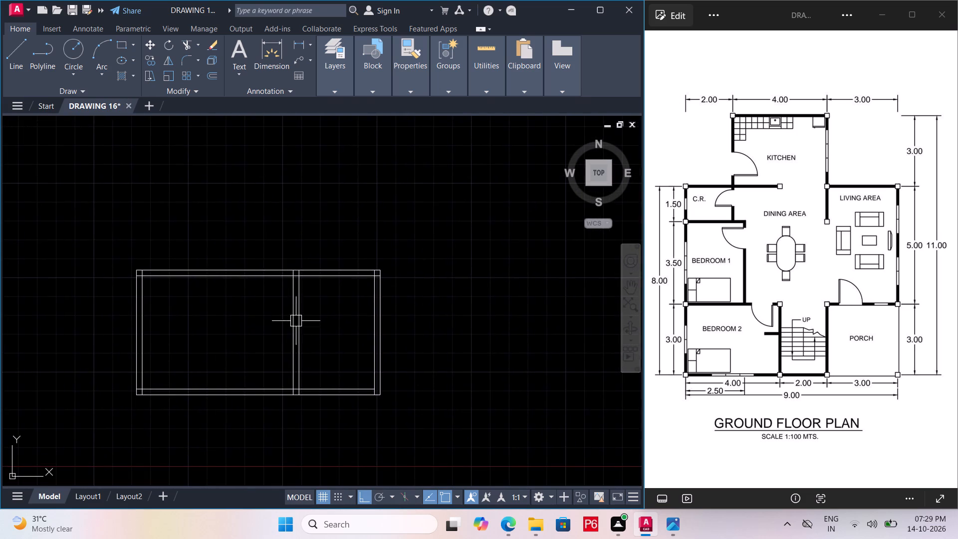
scroll(374, 326, "up", 1)
left_click(383, 329)
key("o")
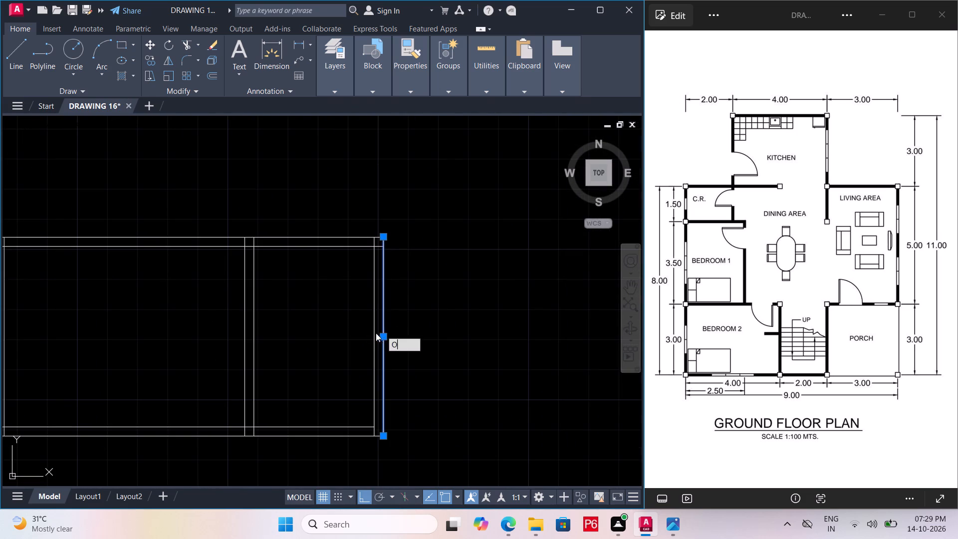
key("Return")
key("Escape")
left_click(386, 349)
key("o")
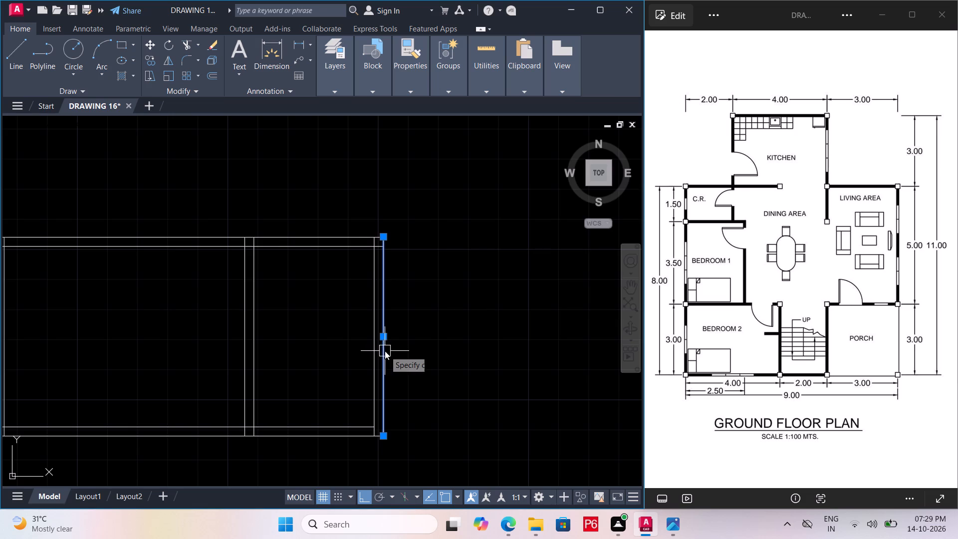
key("Return")
scroll(505, 354, "down", 1)
middle_click_drag(505, 354, 424, 322)
key("3")
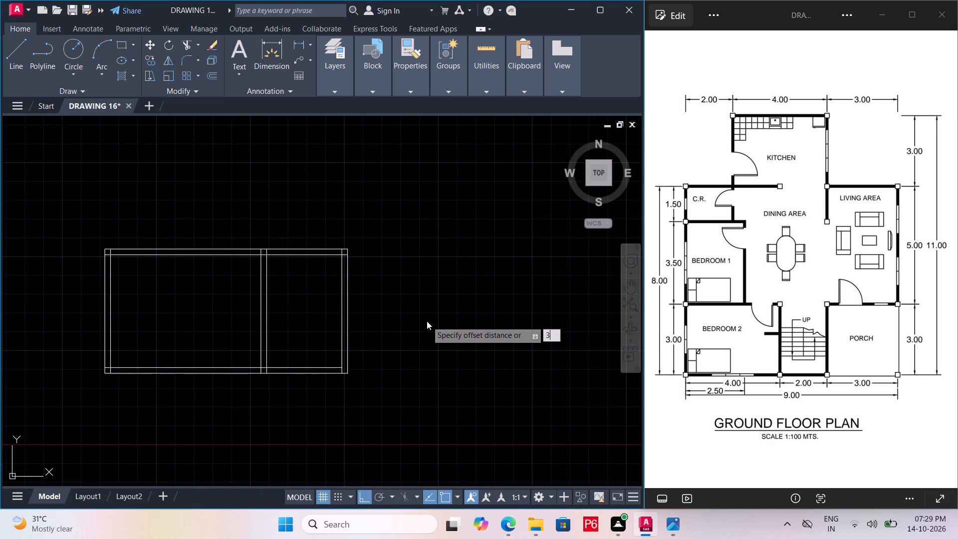
key("Return")
left_click(504, 312)
key("ctrl+s")
key("ctrl+s")
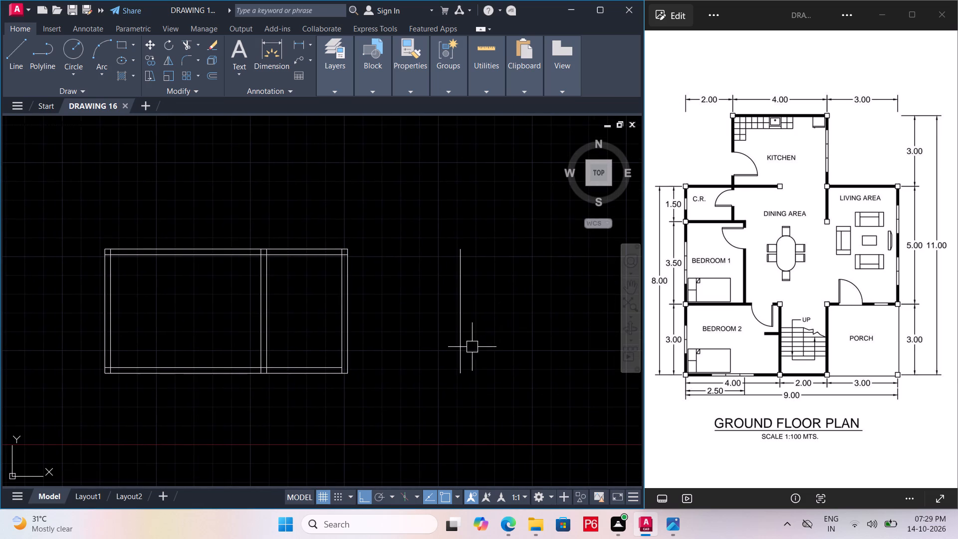
Offset the porch's far edge line 0.1524 to the right to give it thickness, and save the drawing.
left_click(459, 351)
key("o")
key("Return")
type("0.")
type("15")
type("24")
key("Return")
left_click(522, 352)
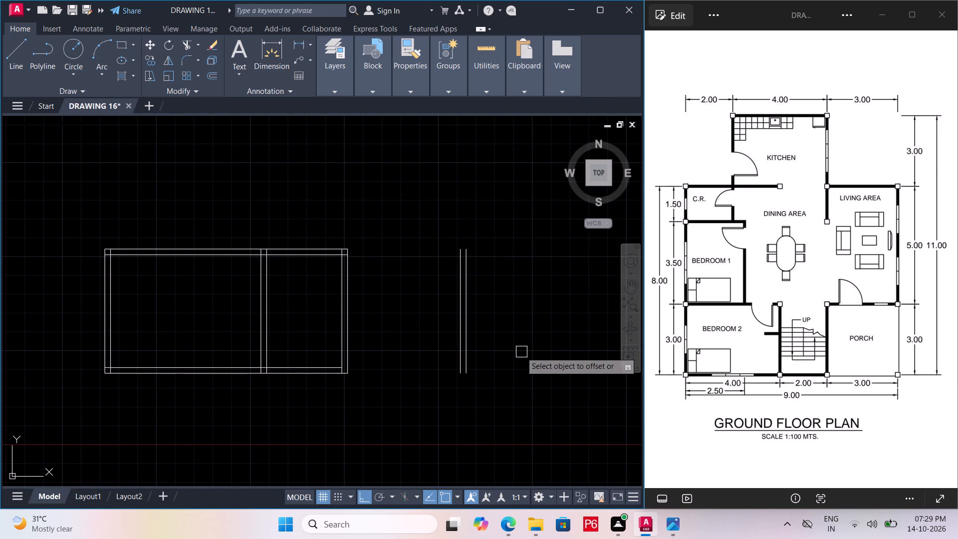
key("ctrl+s")
key("ctrl+s")
key("ctrl+s")
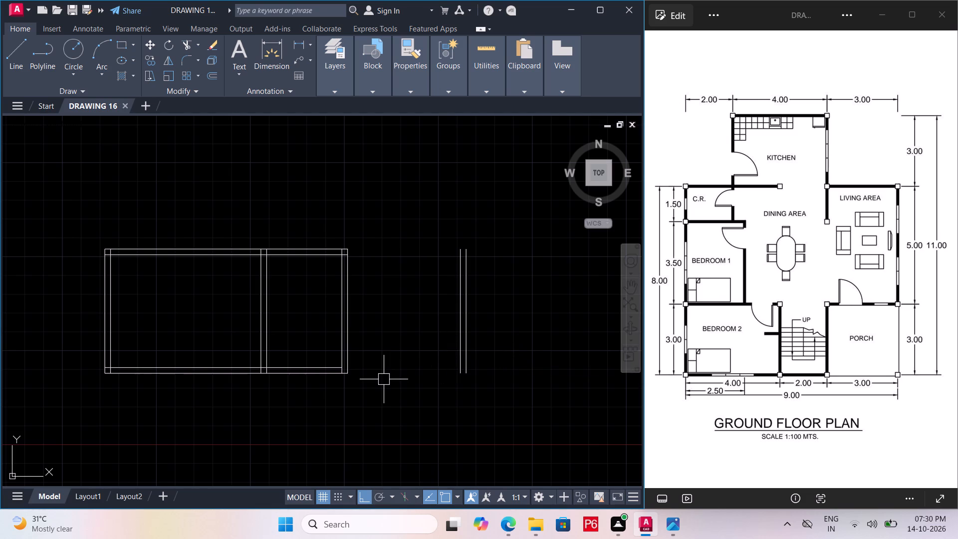
Extend the inner and outer bottom wall lines to the matching far edge lines of the porch, and save the drawing.
type("EX")
key("space")
key("space")
left_click(320, 375)
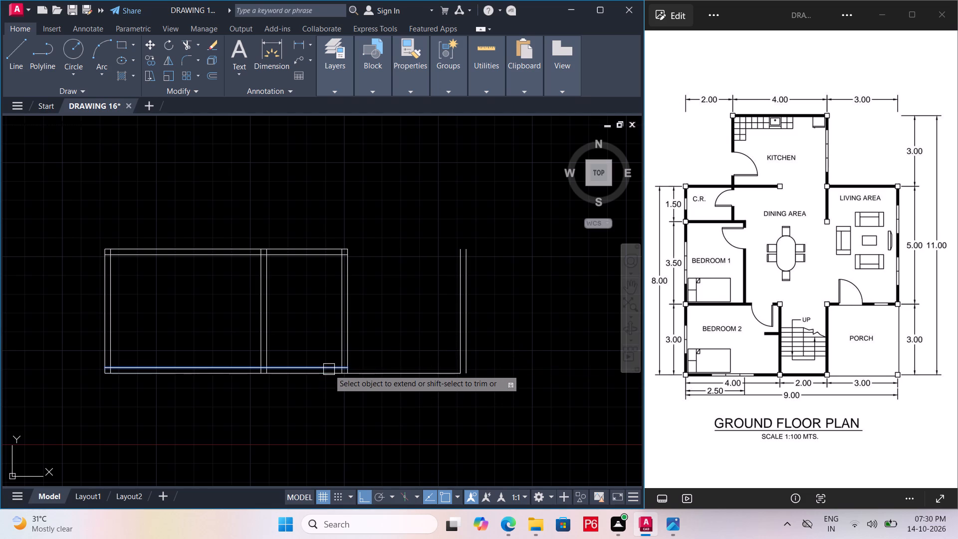
left_click(329, 369)
left_click(326, 368)
left_click(421, 378)
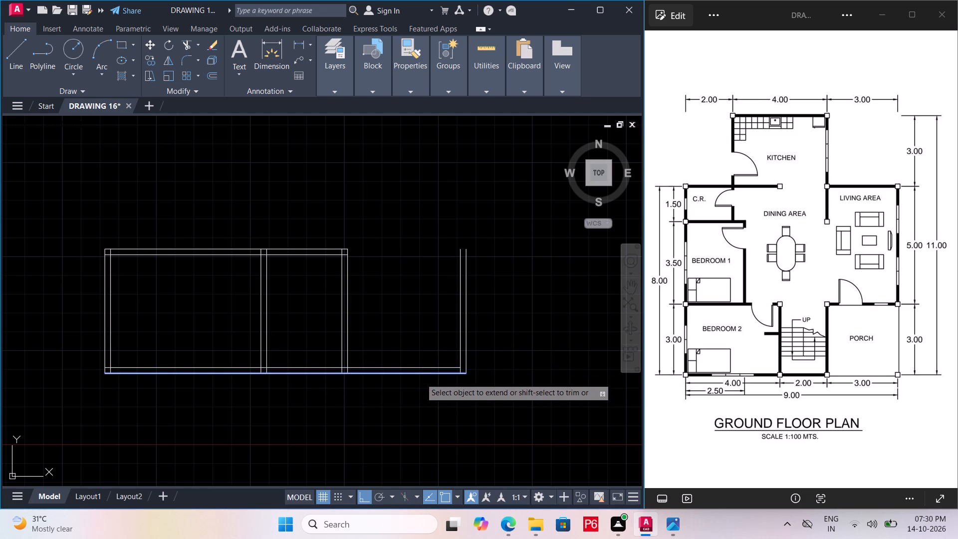
key("ctrl+s")
key("ctrl+s")
key("ctrl+s")
key("ctrl+s")
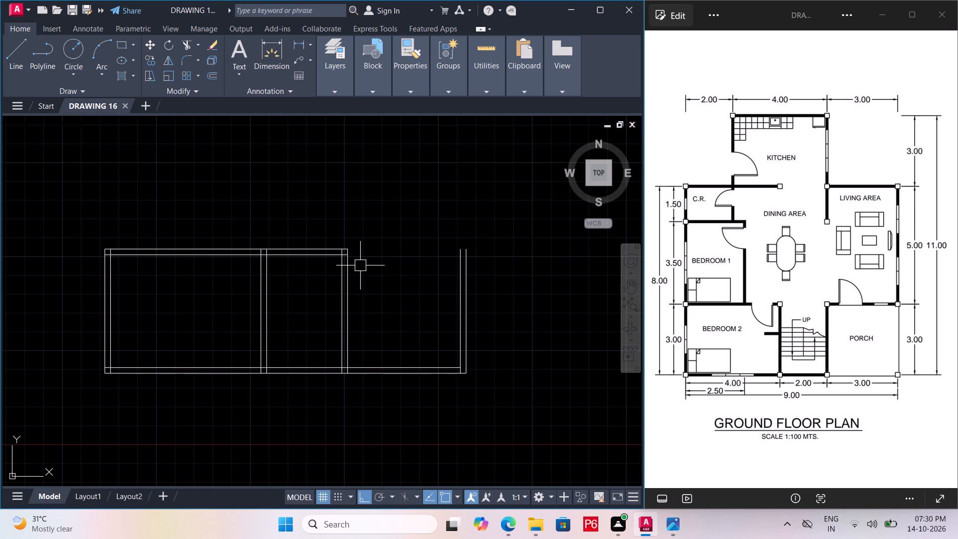
Extend both upper wall lines across the porch to its matching far edge lines, and save the drawing.
type("EX")
key("space")
key("space")
left_click(317, 244)
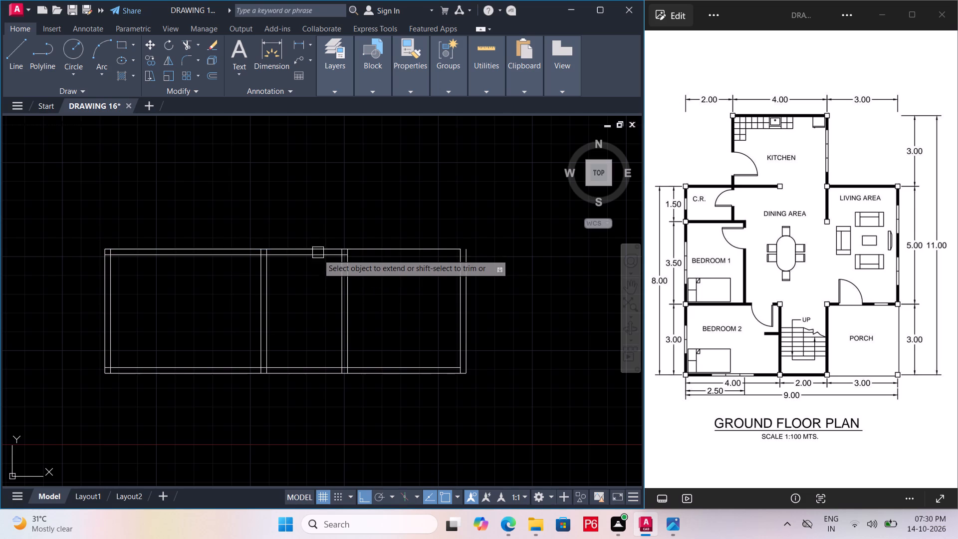
left_click(321, 258)
left_click(396, 248)
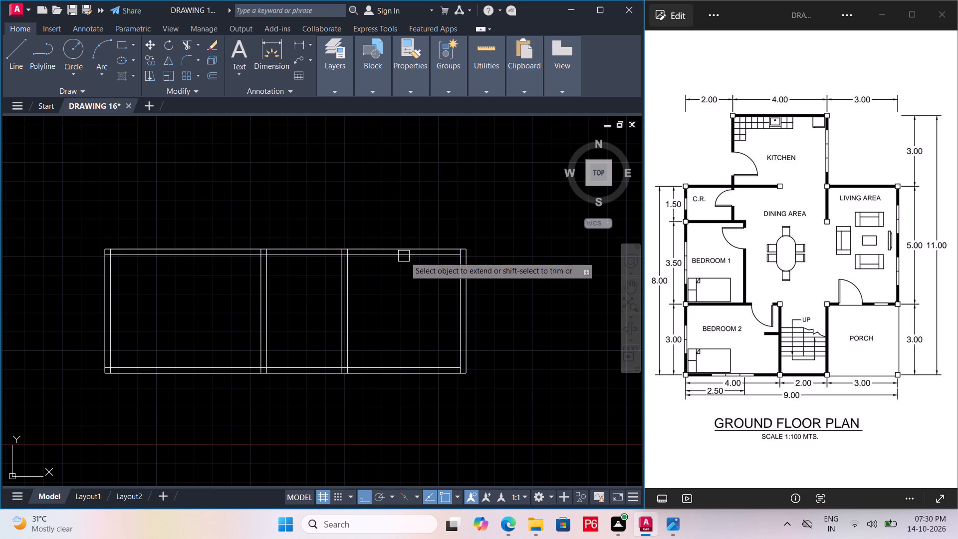
key("Escape")
key("ctrl+s")
key("ctrl+s")
key("ctrl+s")
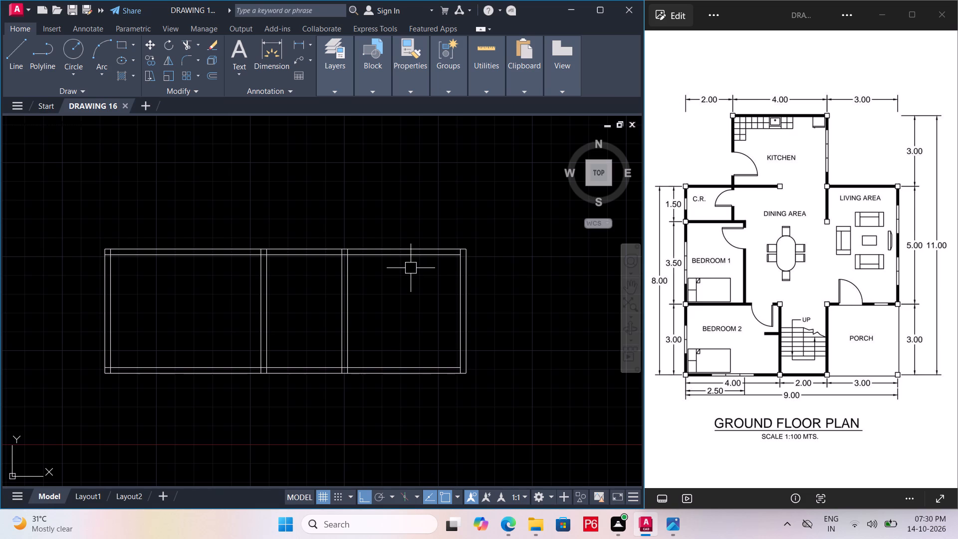
Trim away the porch's inner bottom line and inner far edge line, and save the drawing.
middle_click_drag(397, 351, 402, 392)
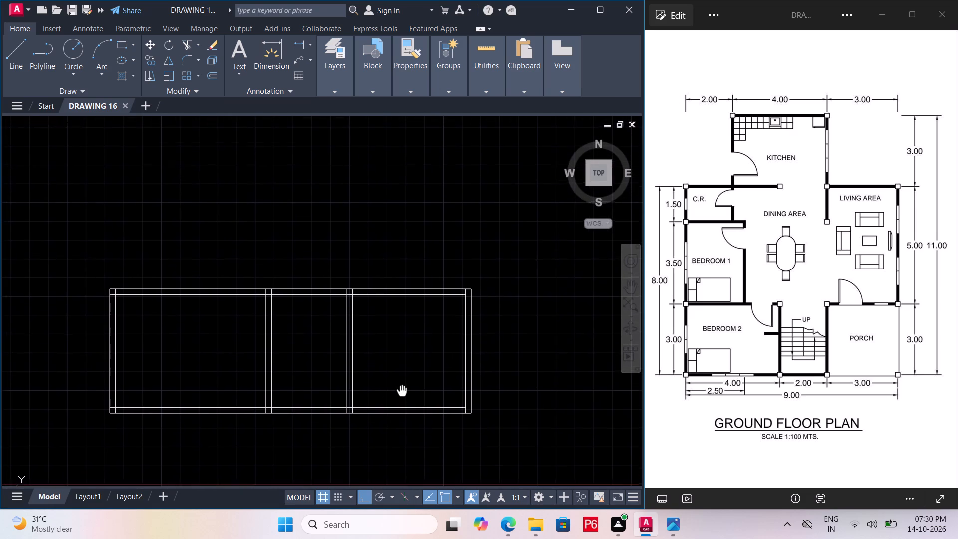
middle_click_drag(402, 392, 402, 393)
scroll(399, 422, "up", 2)
type("TR")
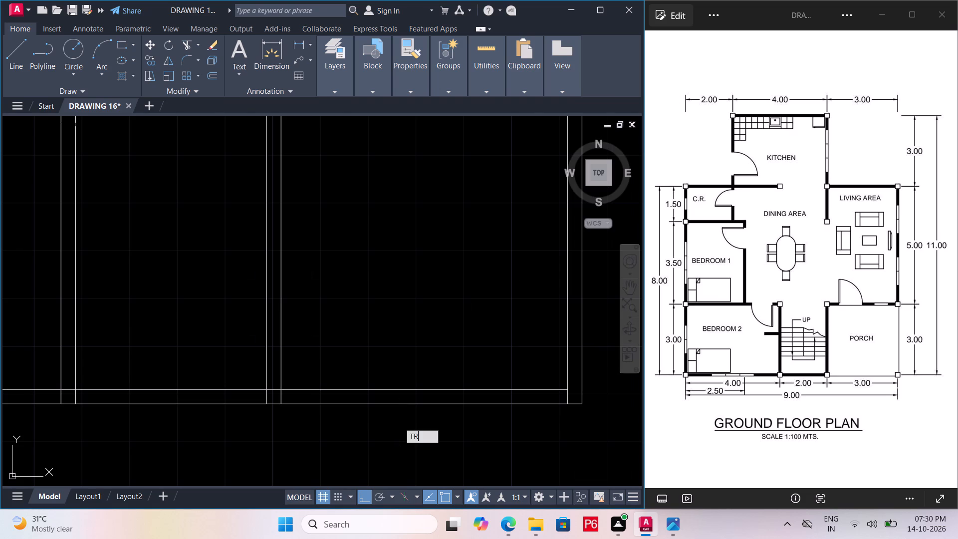
key("space")
key("space")
left_click(431, 391)
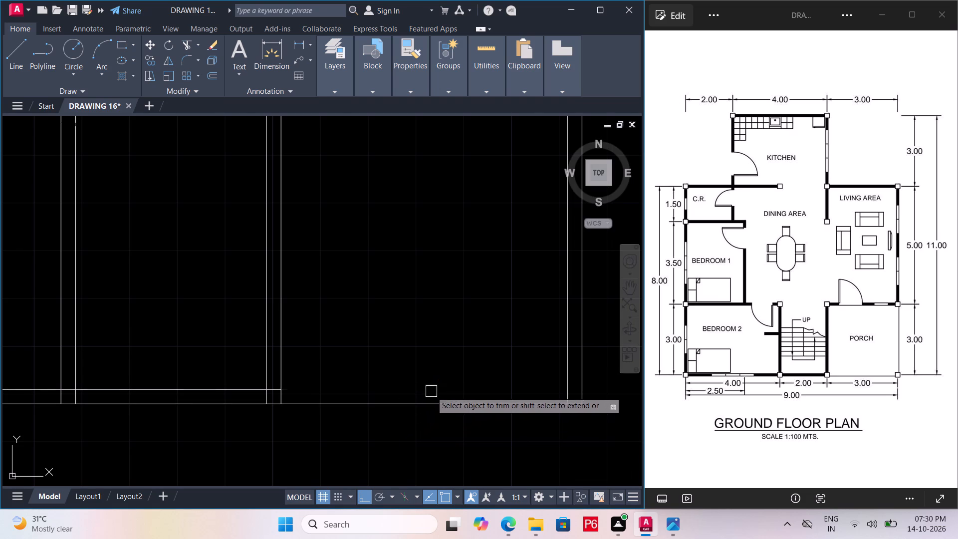
left_click(569, 358)
scroll(469, 408, "down", 2)
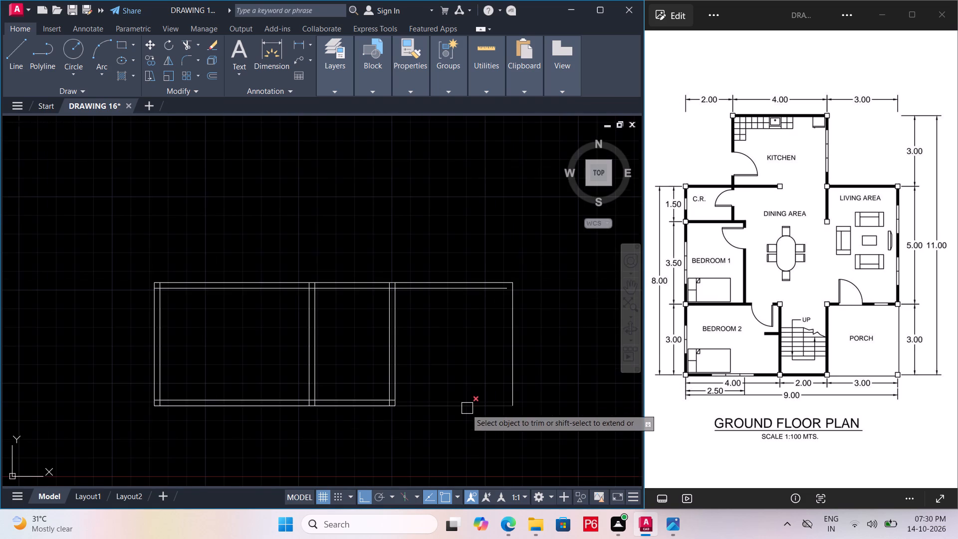
key("ctrl+s")
key("ctrl+s")
key("ctrl+s")
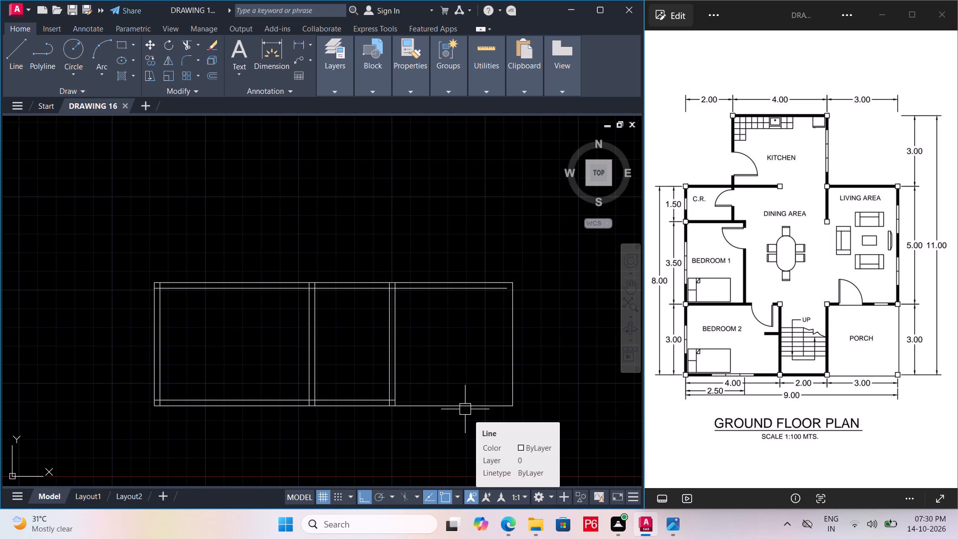
Extend the inner upper wall line across the porch to its remaining far edge line, and save the drawing.
scroll(499, 309, "up", 1)
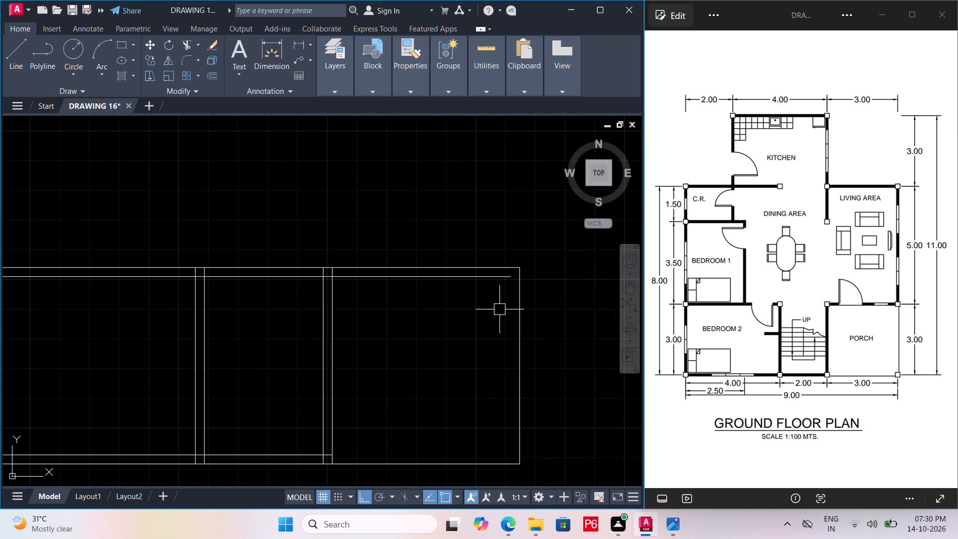
key("e")
key("x")
key("space")
key("space")
left_click(488, 276)
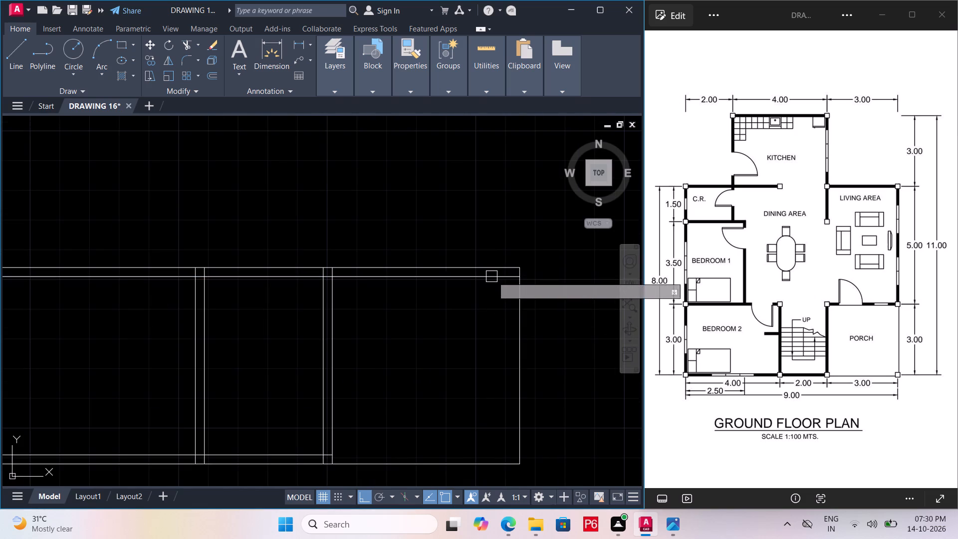
key("Escape")
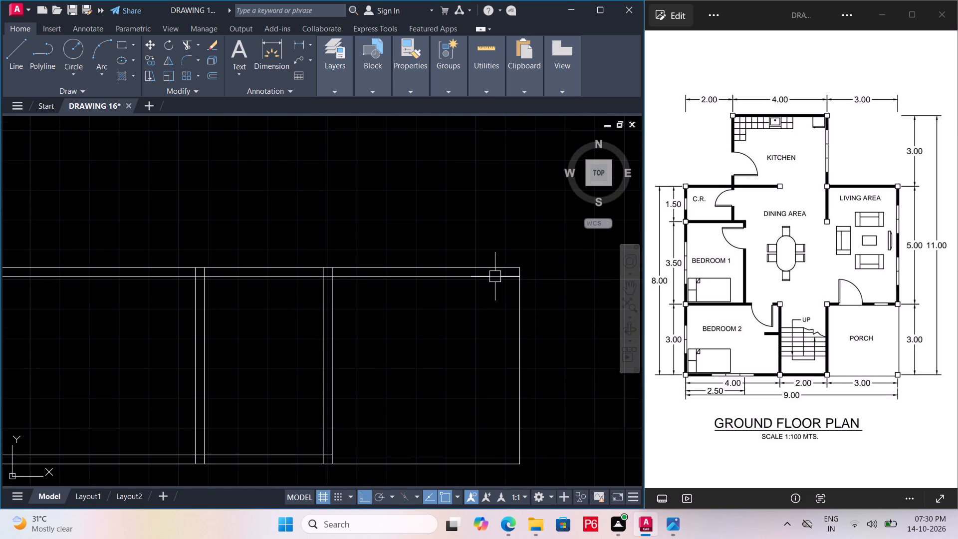
key("ctrl+s")
key("ctrl+s")
key("ctrl+s")
key("ctrl+s")
scroll(495, 285, "down", 1, "ctrl")
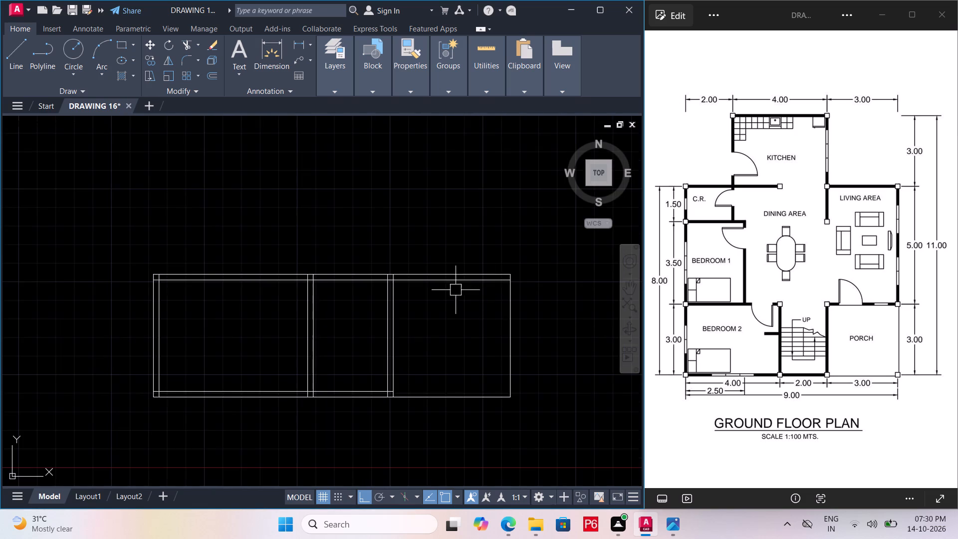
Offset the outer line of the upper wall above Bedroom 2, stairs and porch 5 units upward.
middle_click_drag(451, 287, 445, 305)
left_click(436, 290)
key("o")
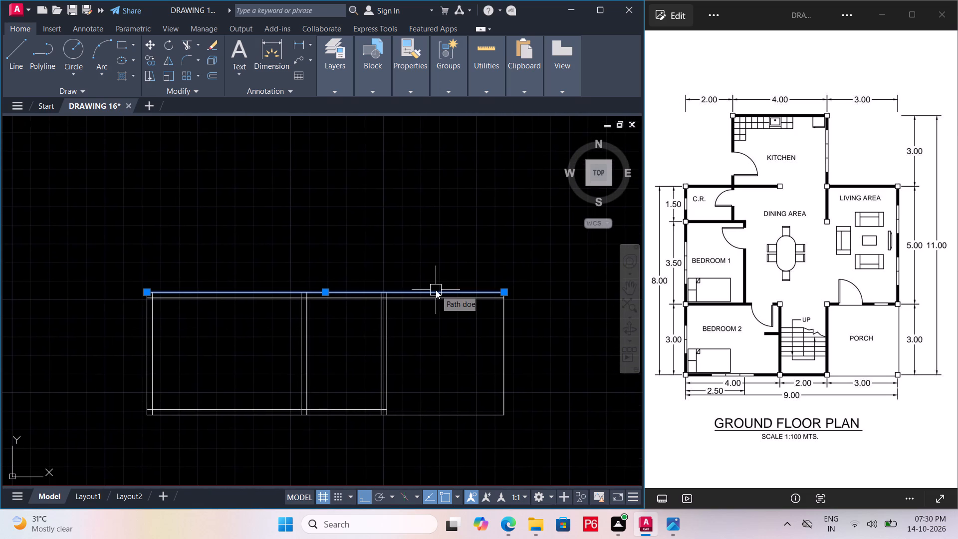
key("Return")
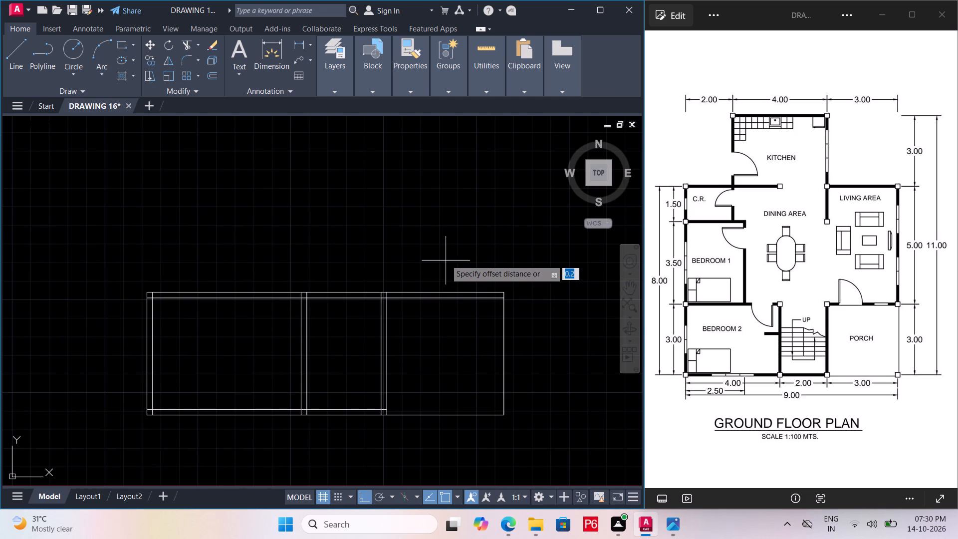
key("5")
key("Return")
scroll(440, 268, "down", 2)
middle_click_drag(440, 268, 415, 328)
left_click(436, 286)
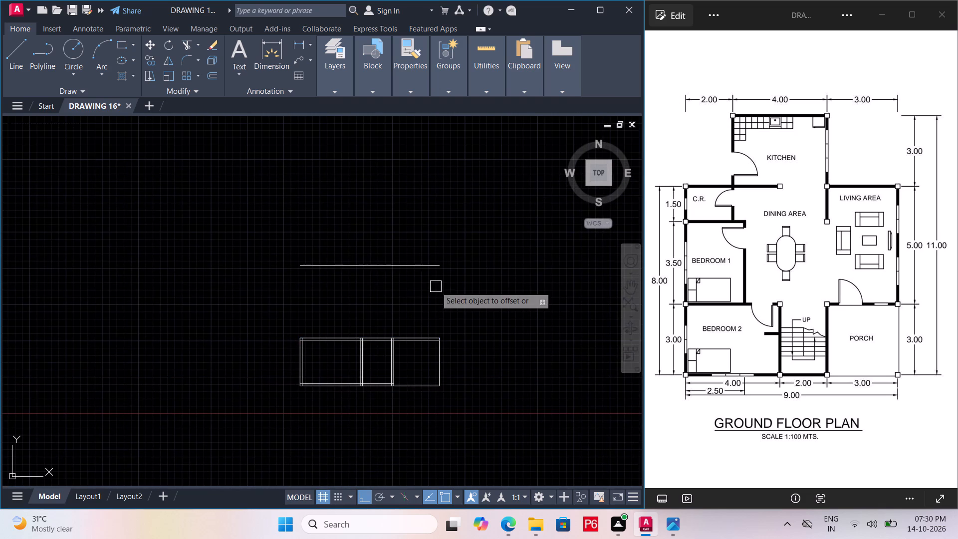
key("space")
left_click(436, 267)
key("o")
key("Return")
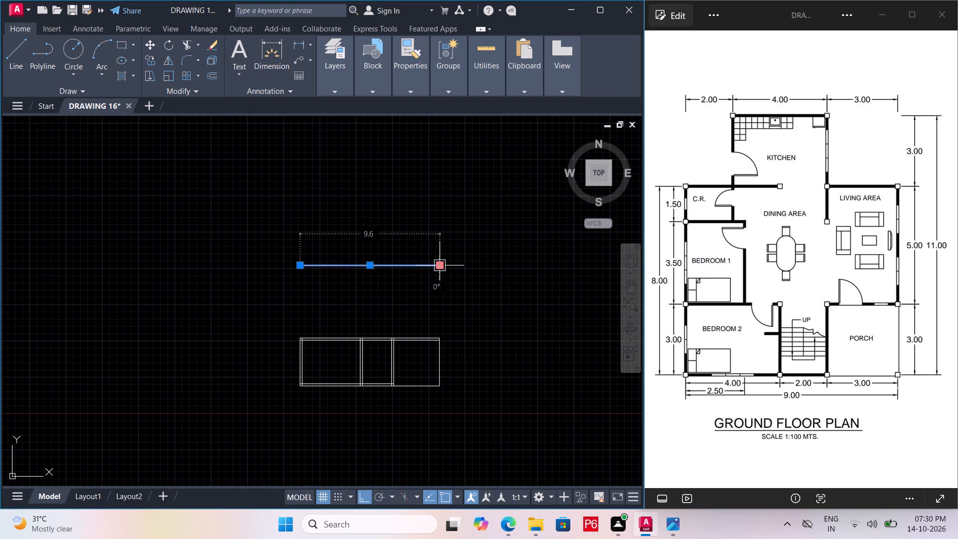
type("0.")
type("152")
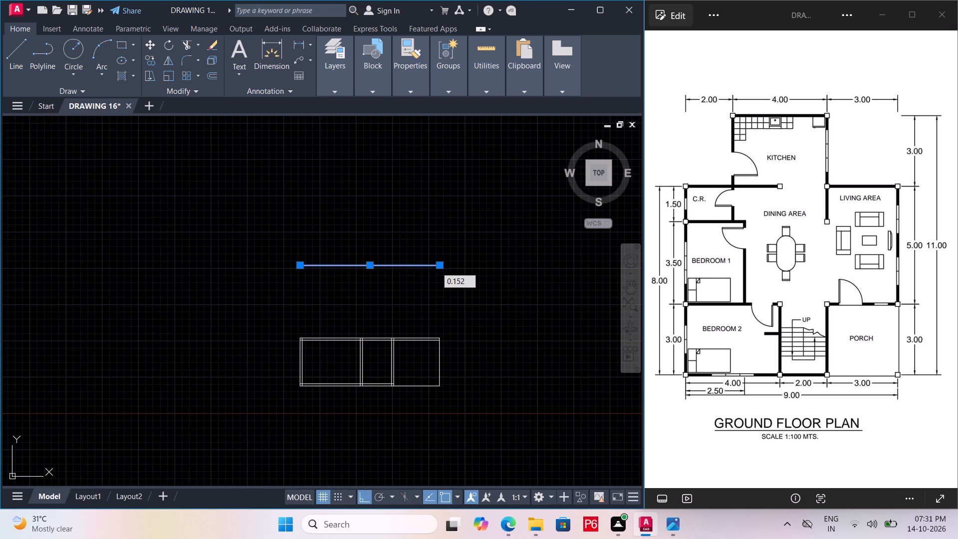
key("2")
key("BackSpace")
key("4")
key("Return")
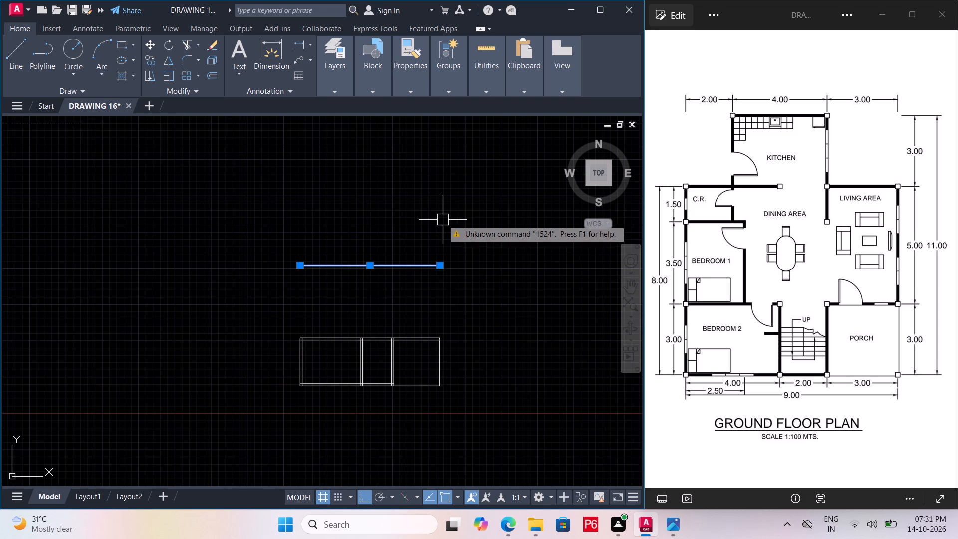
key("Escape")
Offset the new top line 0.1524 upward to give the wall thickness, and save the drawing.
left_click(409, 265)
key("o")
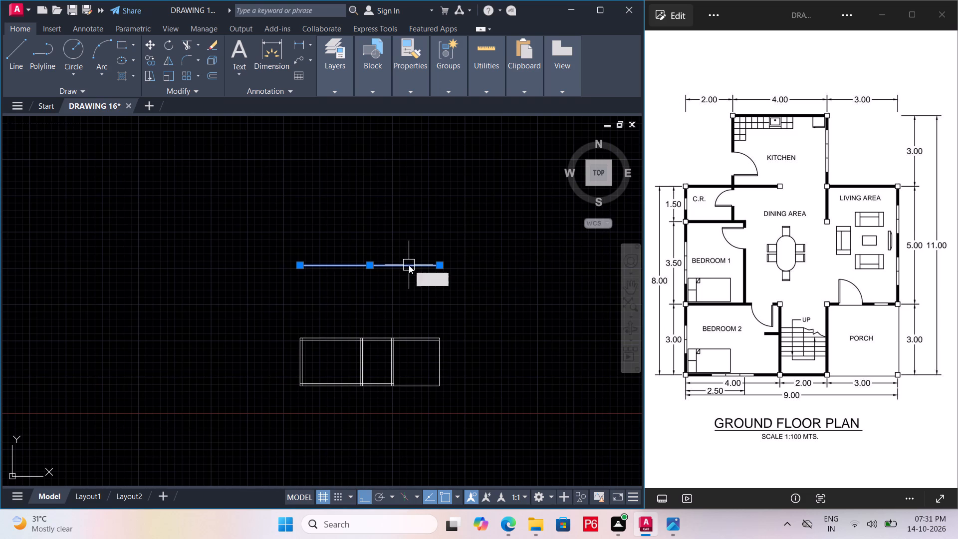
key("Return")
type("0.1524")
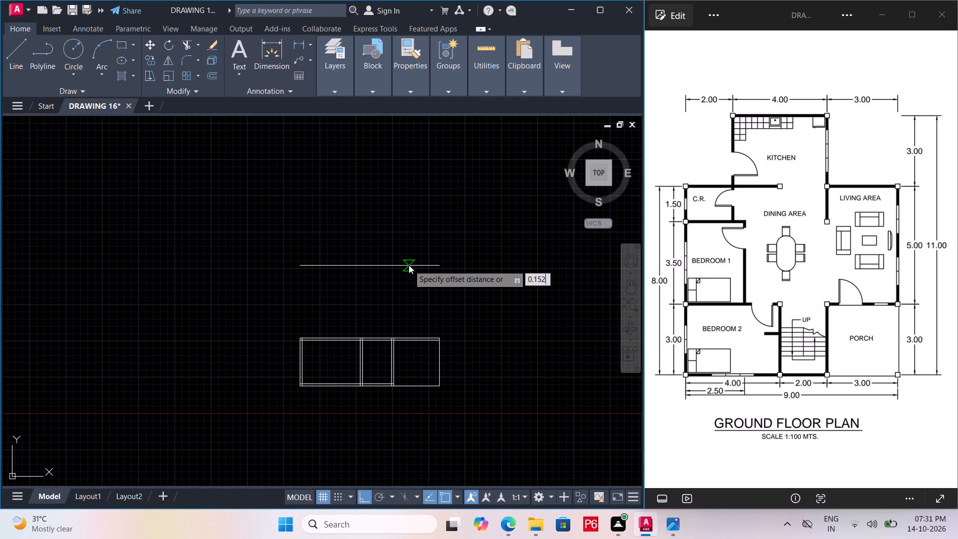
key("Return")
left_click(416, 246)
key("ctrl+s")
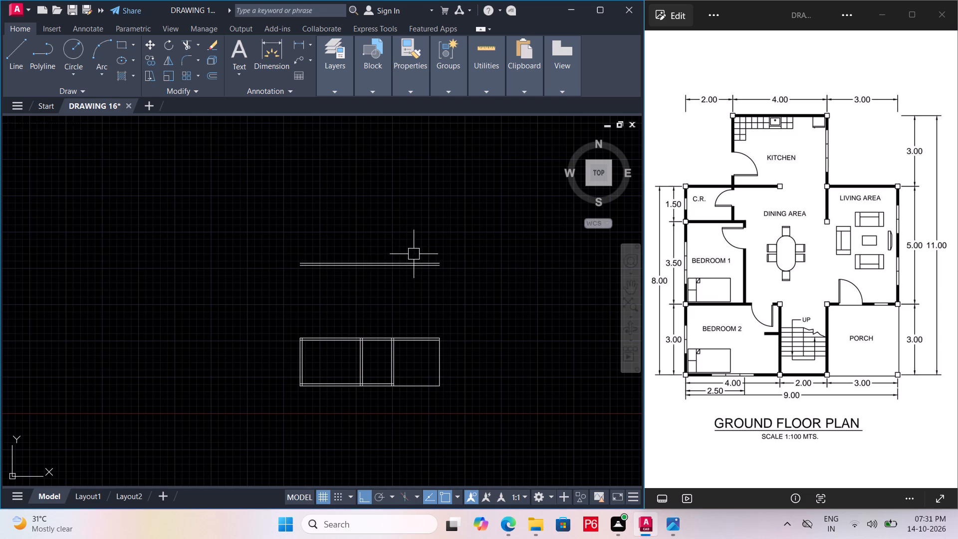
key("ctrl+s")
key("ctrl+s")
key("ctrl+s")
key("ctrl+s")
key("ctrl+s")
Extend the inner and outer left wall lines up to the matching lines of the new top wall, and save the drawing.
scroll(380, 314, "up", 1)
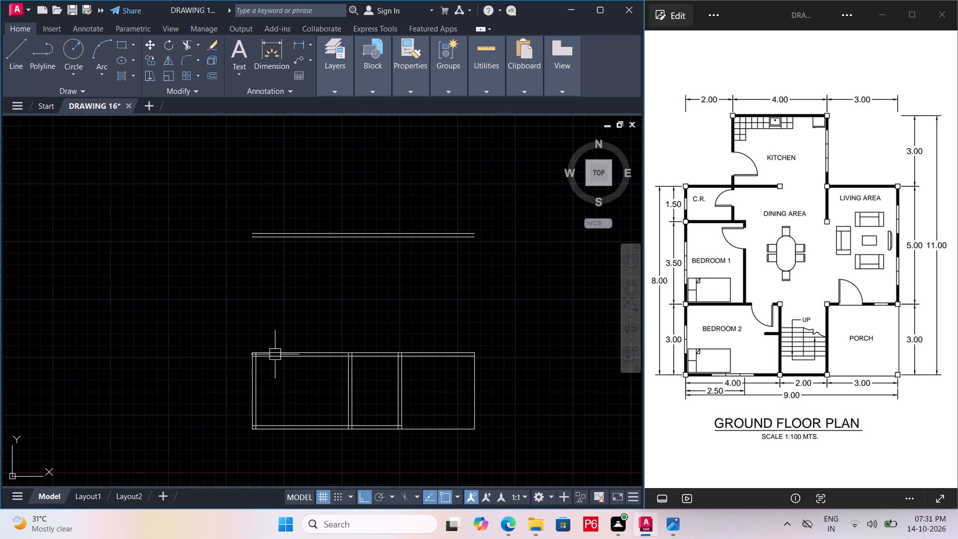
scroll(255, 359, "up", 1)
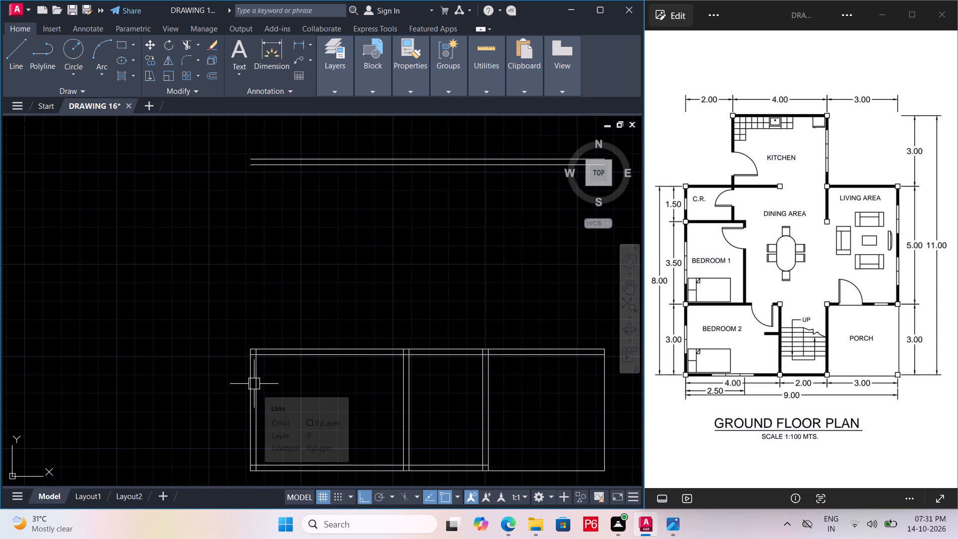
type("EX")
key("space")
key("space")
left_click(259, 387)
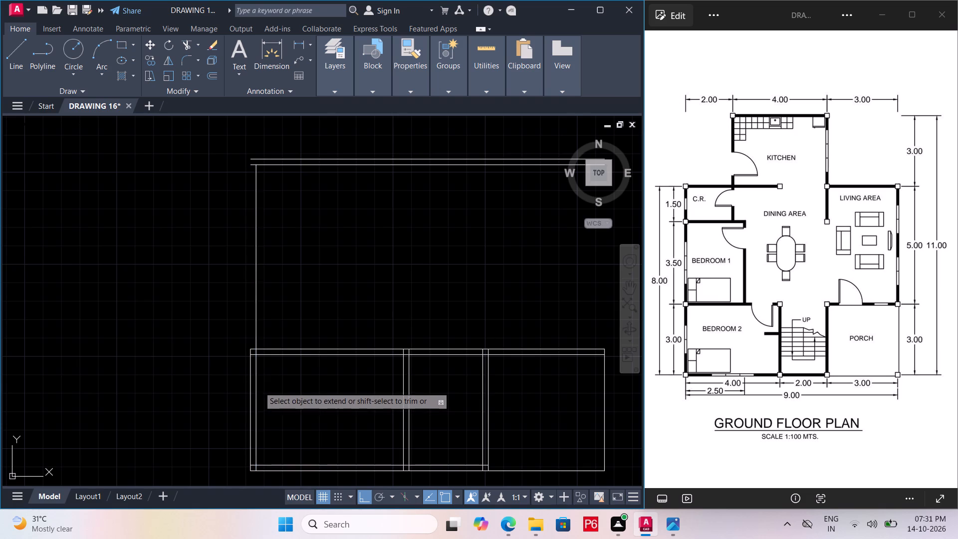
left_click_drag(246, 367, 251, 343)
left_click(246, 259)
key("ctrl+s")
key("ctrl+s")
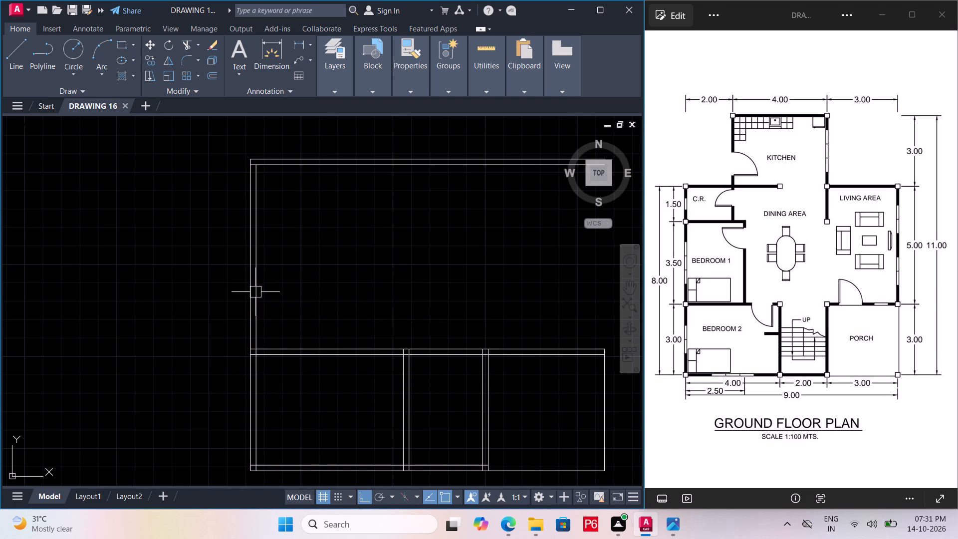
key("ctrl+s")
key("ctrl+s")
key("ctrl+s")
Trim the overlapping line pieces where Bedroom 2's upper wall meets the left exterior wall, and save the drawing.
scroll(251, 289, "down", 1)
middle_click_drag(251, 289, 234, 295)
scroll(239, 323, "up", 3)
type("TR")
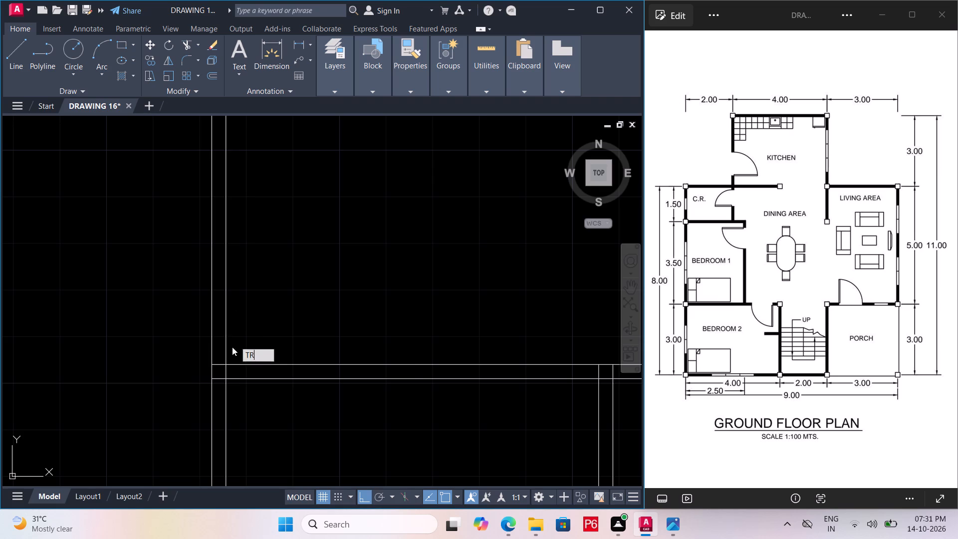
key("space")
key("space")
left_click(219, 367)
left_click(226, 374)
left_click(220, 380)
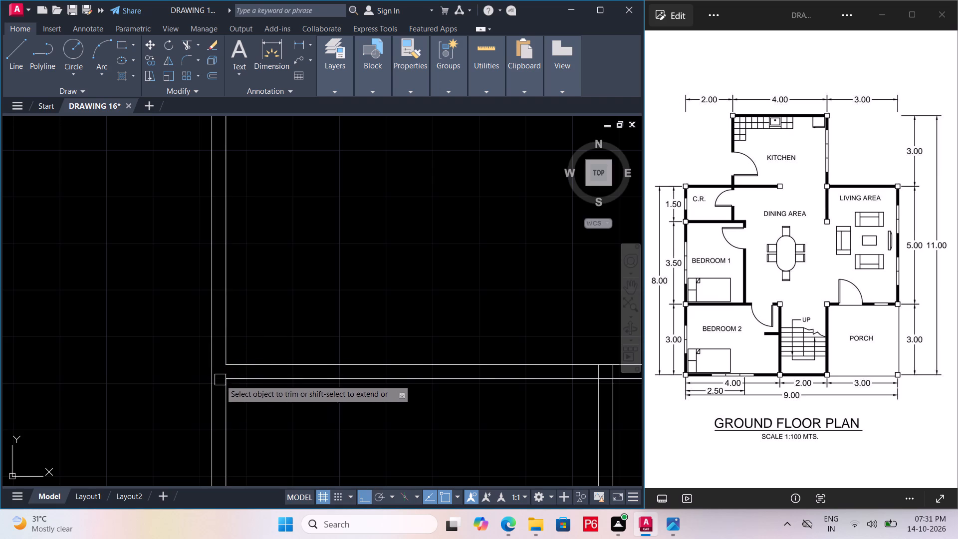
scroll(238, 343, "down", 1)
key("ctrl+s")
key("ctrl+s")
key("ctrl+s")
key("ctrl+s")
key("ctrl+s")
key("ctrl+s")
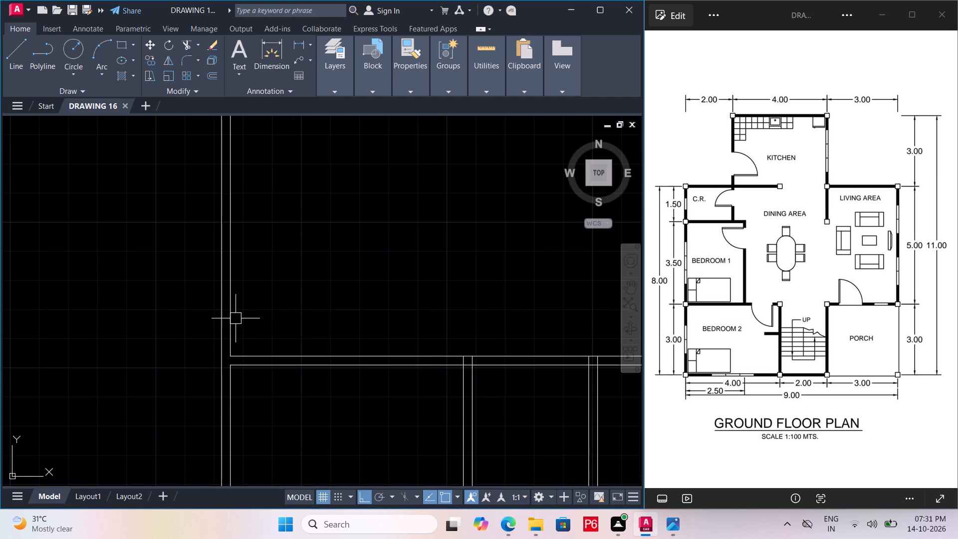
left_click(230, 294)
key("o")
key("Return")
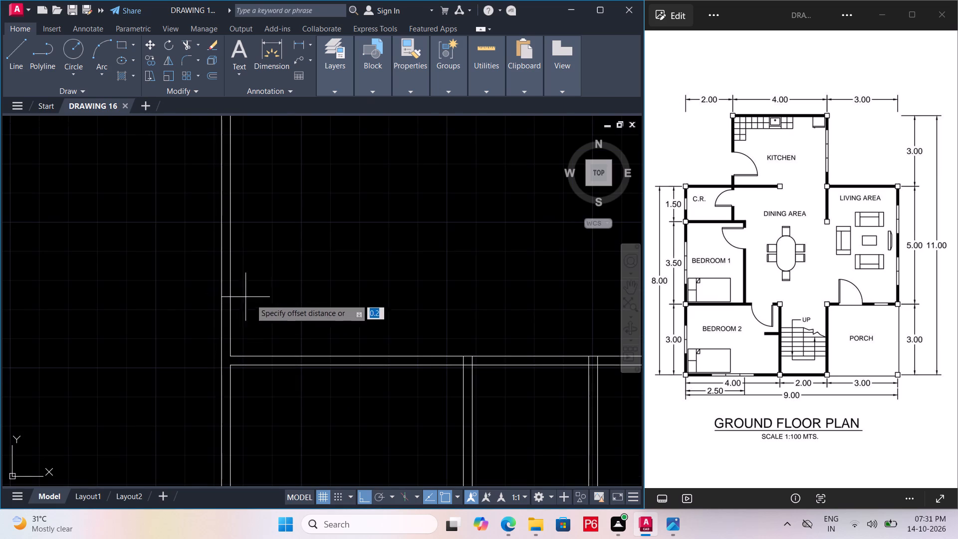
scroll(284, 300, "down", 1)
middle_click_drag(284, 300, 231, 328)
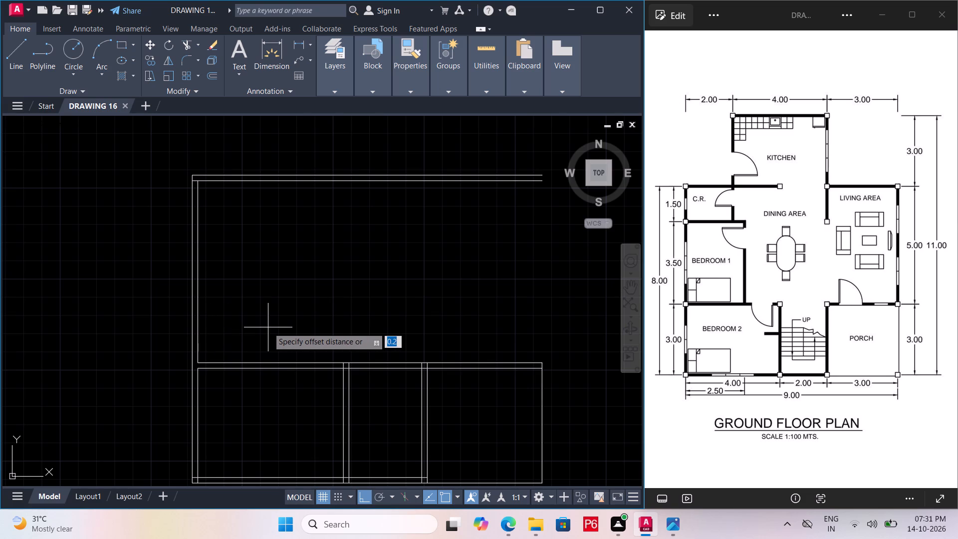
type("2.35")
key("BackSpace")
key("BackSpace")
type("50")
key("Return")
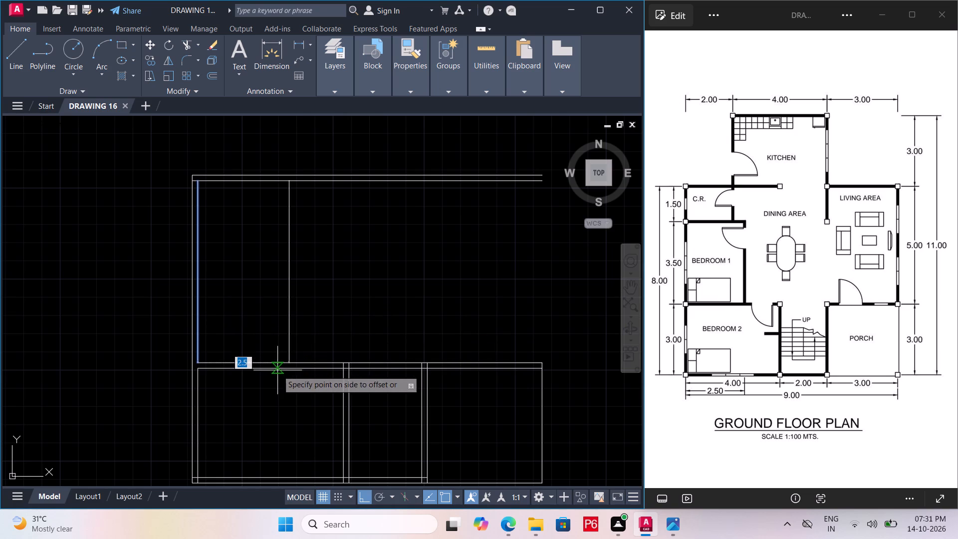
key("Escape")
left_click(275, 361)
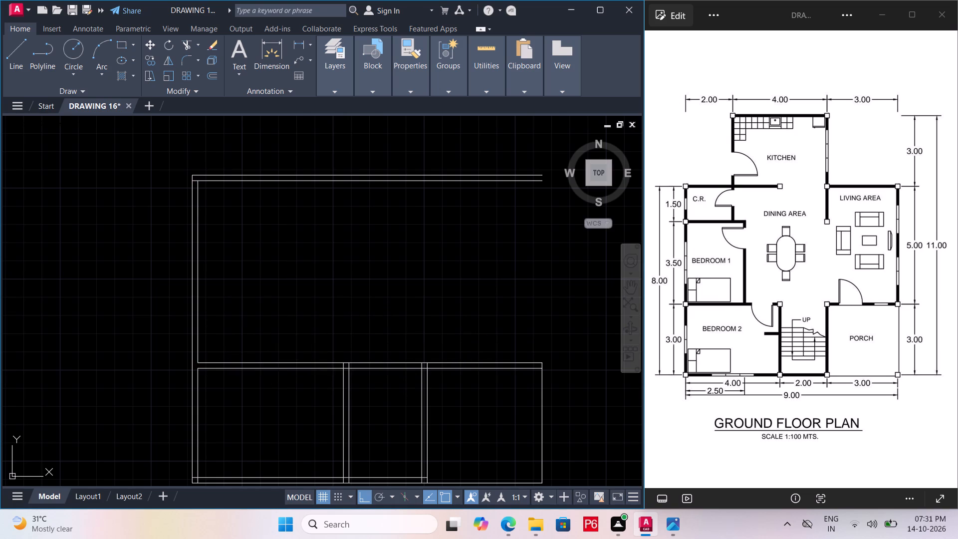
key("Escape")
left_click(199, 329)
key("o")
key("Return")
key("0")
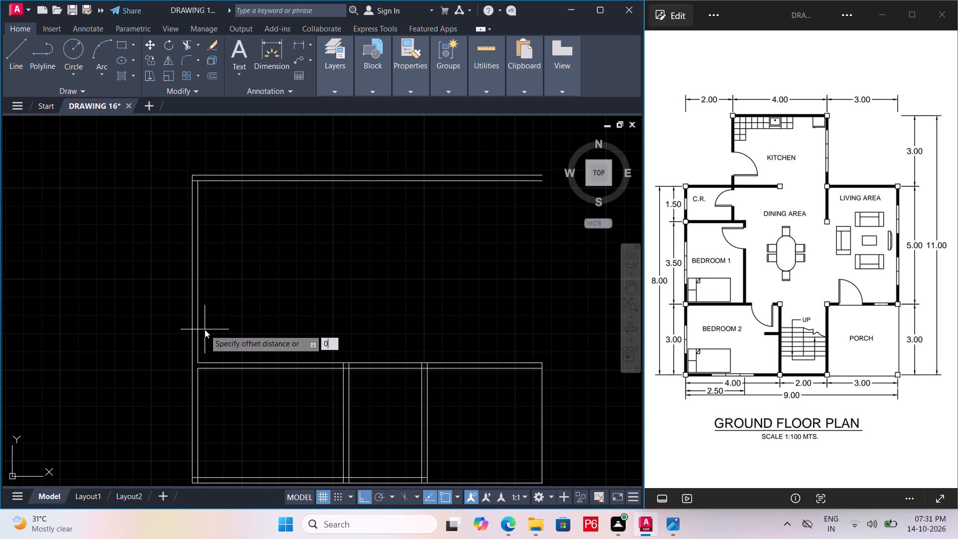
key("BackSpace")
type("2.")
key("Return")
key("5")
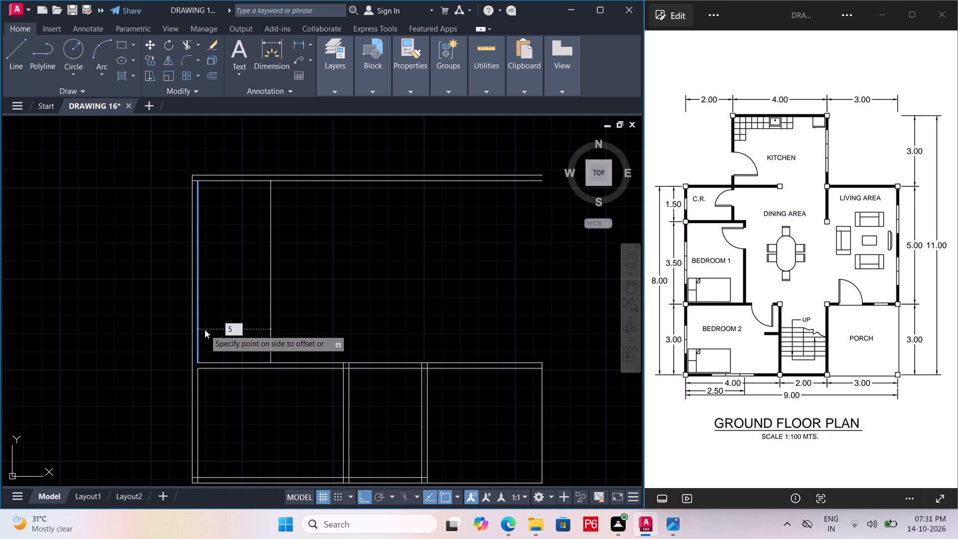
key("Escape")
Offset the inner left wall line above Bedroom 2 by 2.50 toward the interior, and save the drawing.
left_click(201, 327)
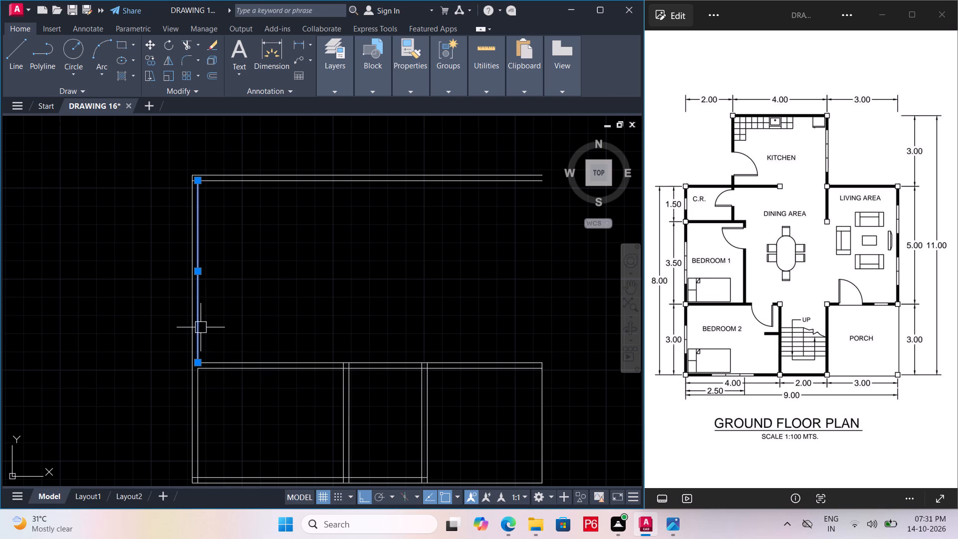
key("o")
key("Return")
type("0.")
key("2")
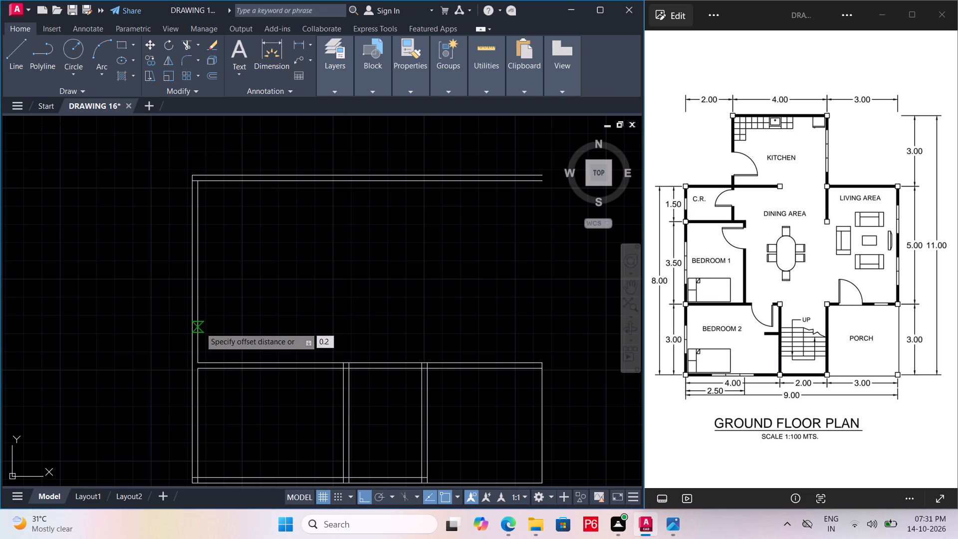
key("BackSpace")
key("BackSpace")
key("BackSpace")
type("2.50")
key("Return")
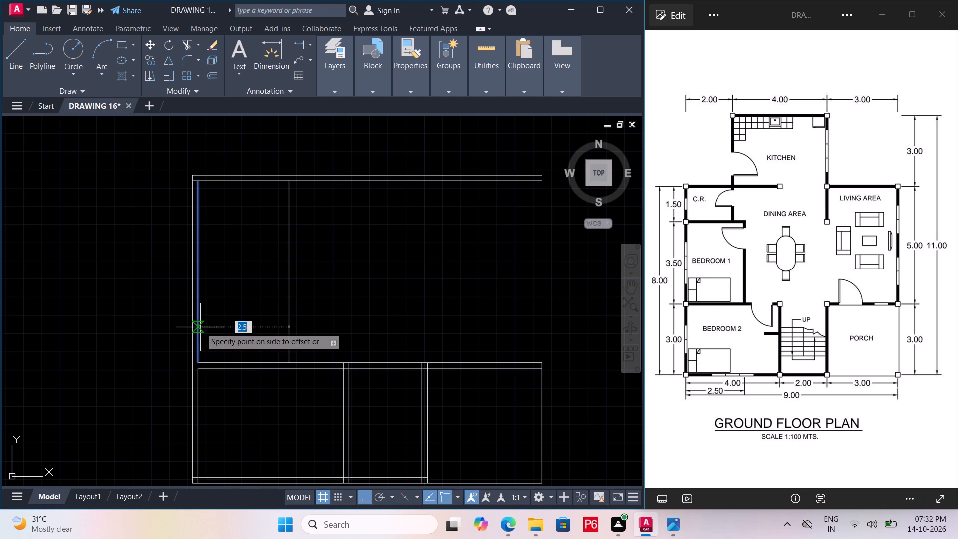
left_click(231, 320)
key("ctrl+s")
key("ctrl+s")
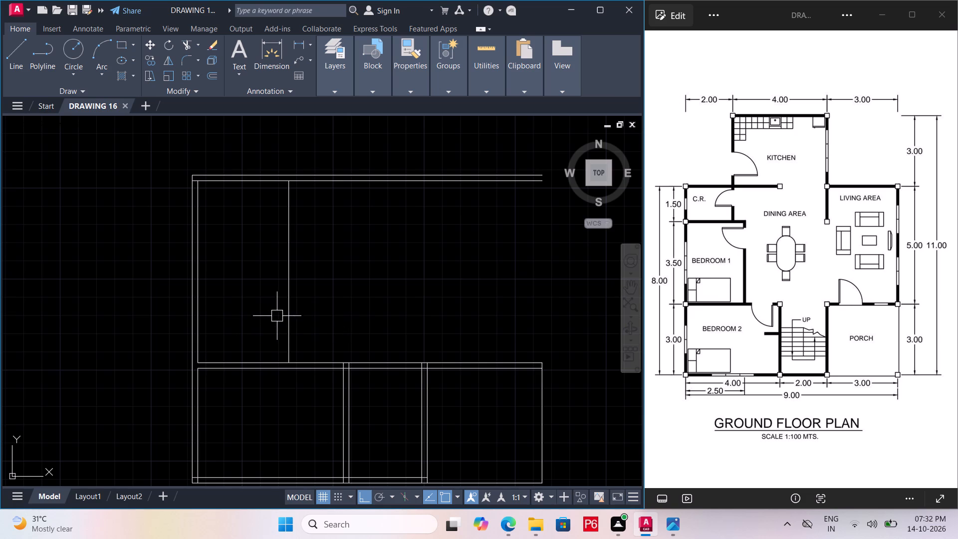
Offset the new vertical line 0.1524 to the right to give the partition its thickness, and save the drawing.
left_click(287, 313)
key("o")
key("Return")
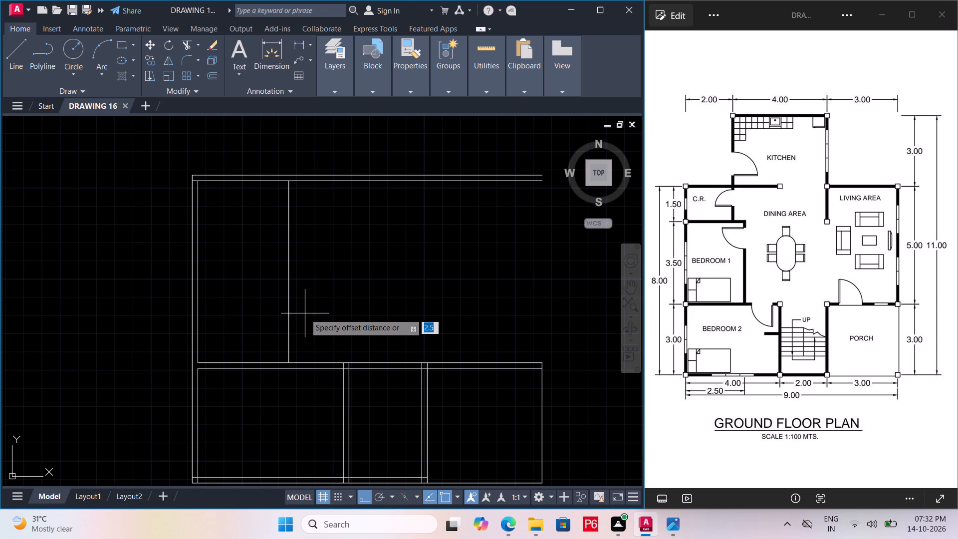
type("0.1524")
key("Return")
left_click(356, 315)
key("ctrl+s")
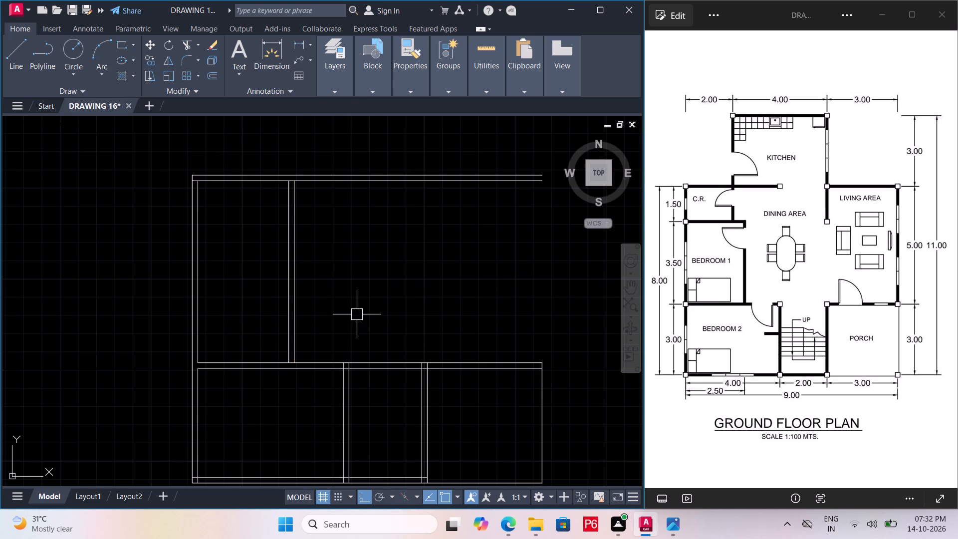
key("ctrl+s")
key("ctrl+s")
key("ctrl+s")
Offset the upper line of Bedroom 2's top wall 3.50 upward for the wall between Bedroom 1 and C.R.
scroll(248, 347, "up", 1)
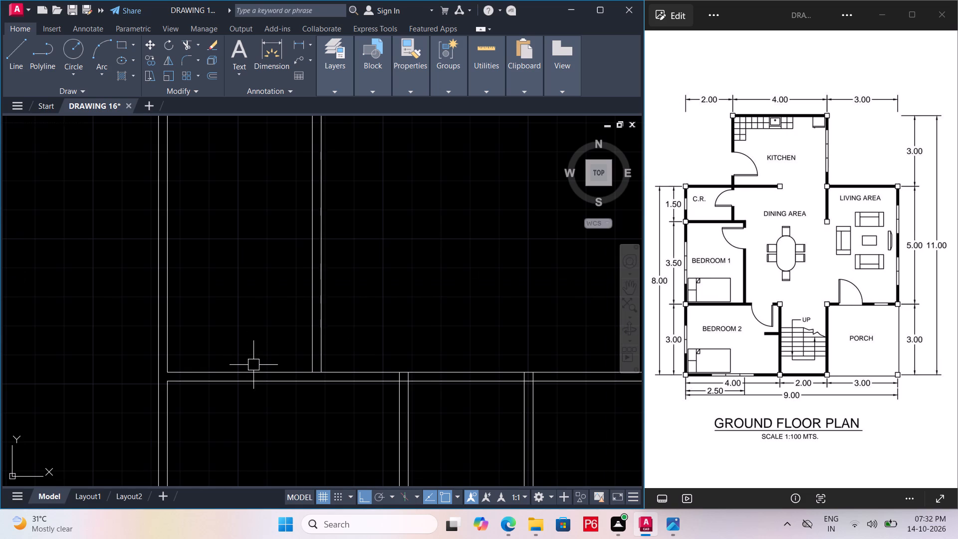
left_click(254, 372)
key("o")
key("Return")
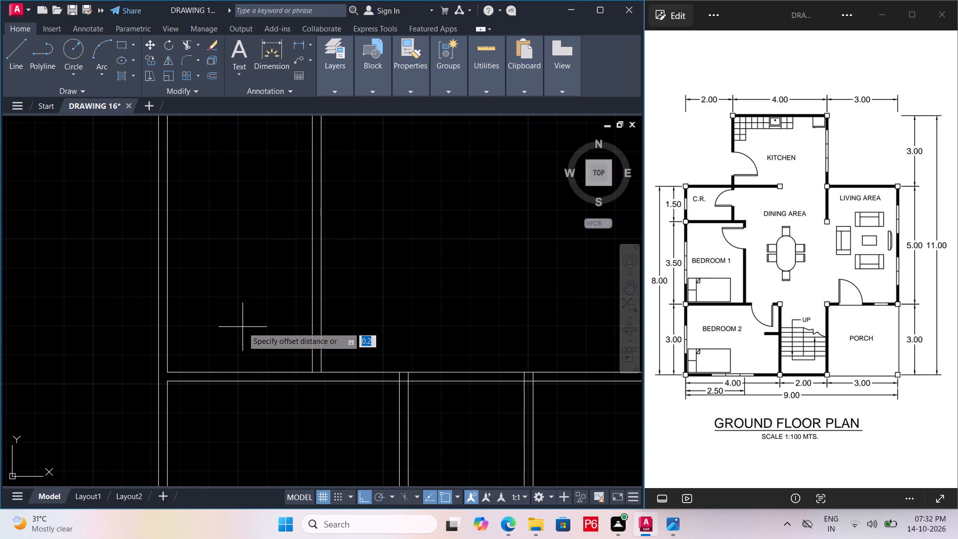
type("3.50")
key("Return")
left_click(243, 318)
middle_click_drag(256, 291, 253, 307)
Offset the new horizontal line 0.1524 upward to give the wall between Bedroom 1 and C.R. its thickness, and save.
key("space")
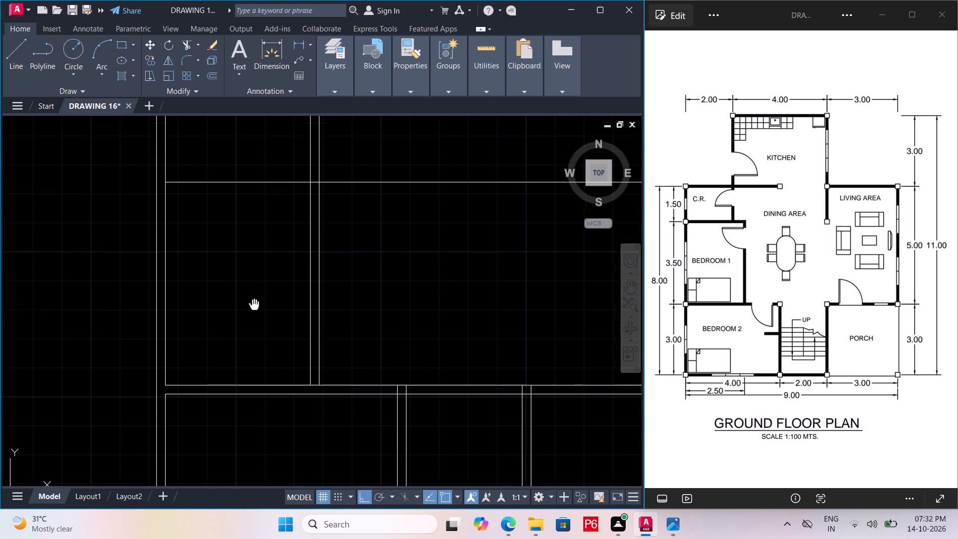
middle_click_drag(253, 307, 241, 362)
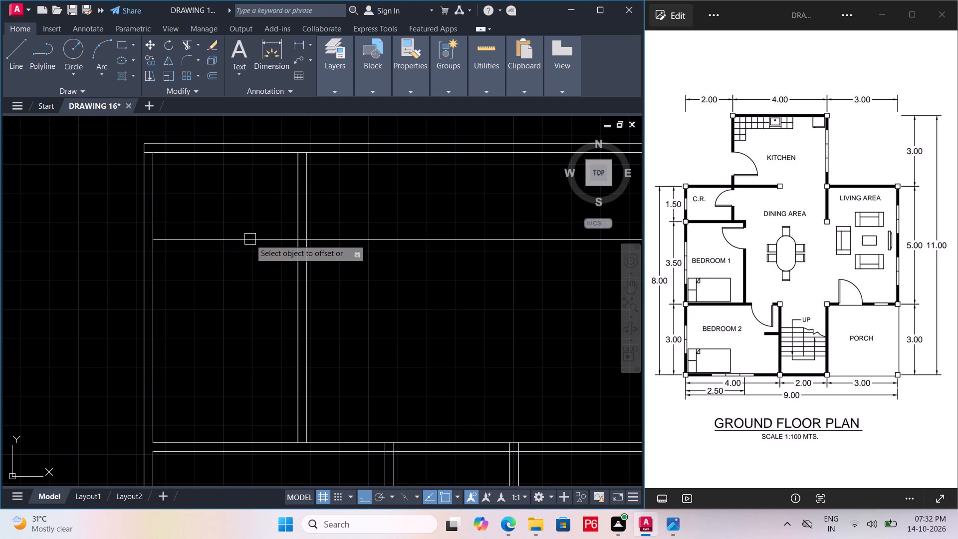
left_click(250, 239)
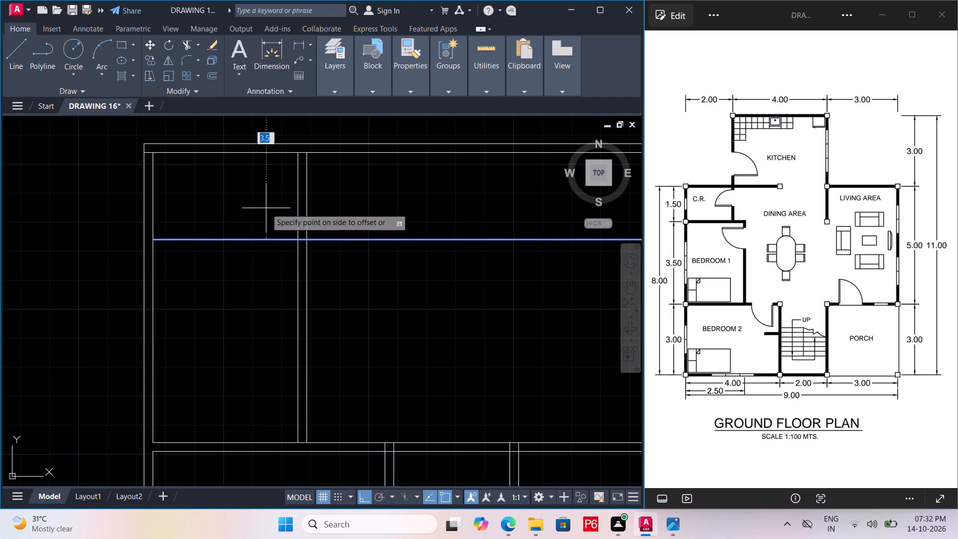
type("0.1524")
key("Return")
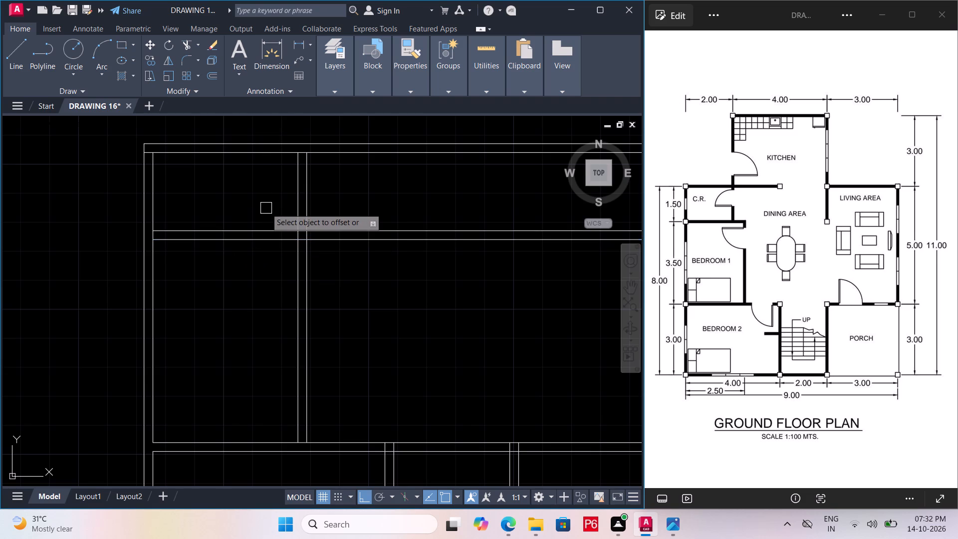
key("ctrl+s")
key("ctrl+s")
key("ctrl+s")
key("ctrl+s")
key("ctrl+s")
key("ctrl+s")
Trim both lines of the Bedroom 1 and C.R. dividing wall to the right of the vertical partition, and save.
scroll(264, 212, "down", 1, "ctrl")
middle_click_drag(264, 212, 236, 204, "ctrl")
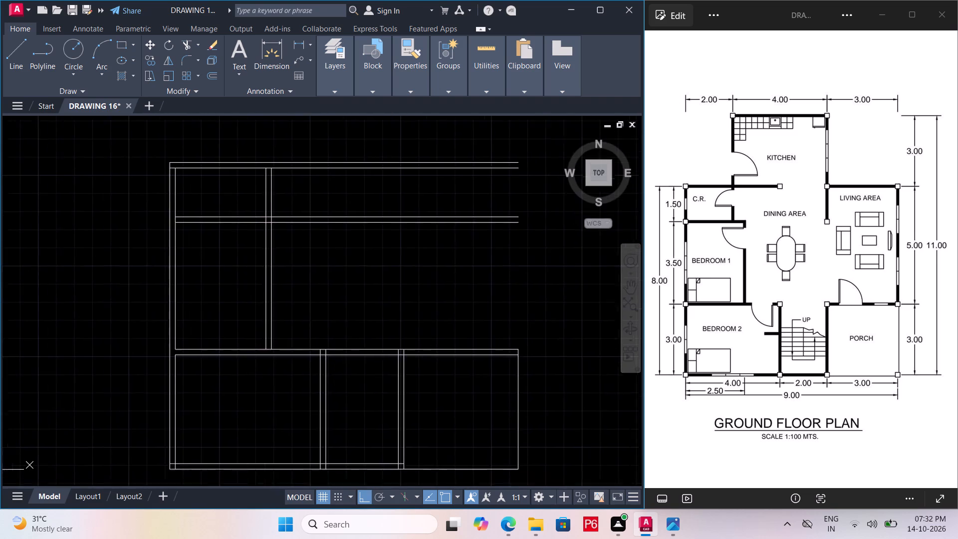
middle_click_drag(236, 204, 231, 203, "ctrl")
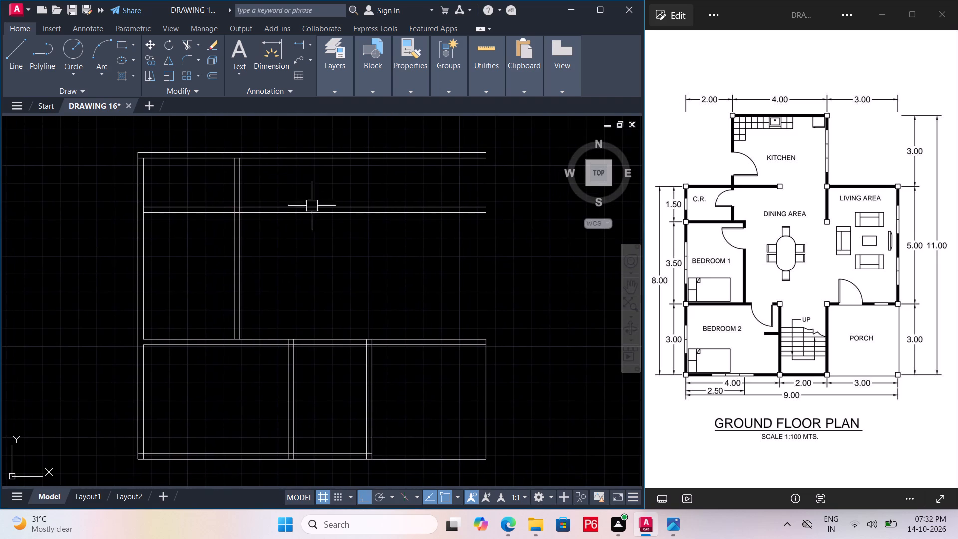
key("Escape")
type("TR")
key("space")
key("space")
left_click(335, 191)
left_click(327, 234)
key("ctrl+s")
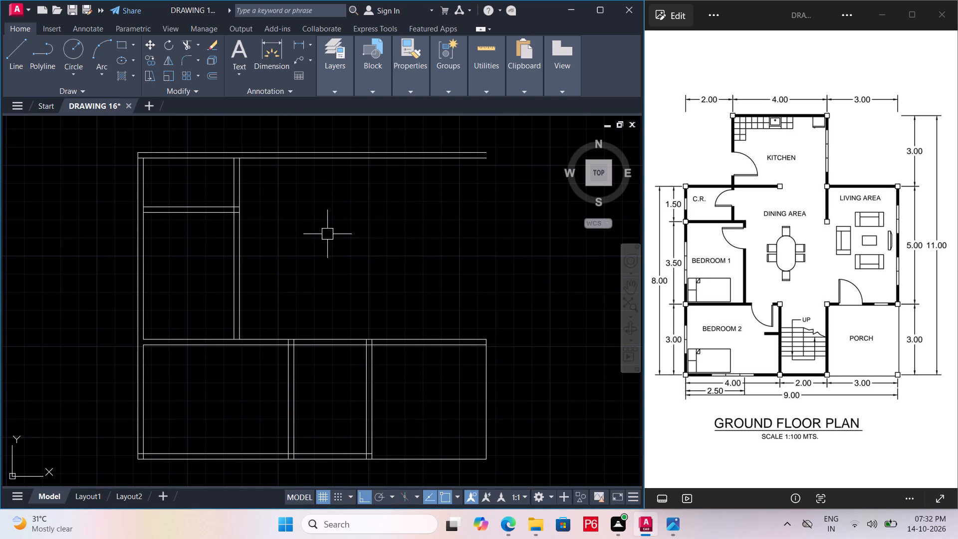
key("ctrl+s")
key("ctrl+s")
key("ctrl+s")
Trim the inner left wall line between the two lines of the Bedroom 1 and C.R. dividing wall, and save.
middle_click_drag(206, 195, 331, 239)
scroll(331, 239, "up", 1)
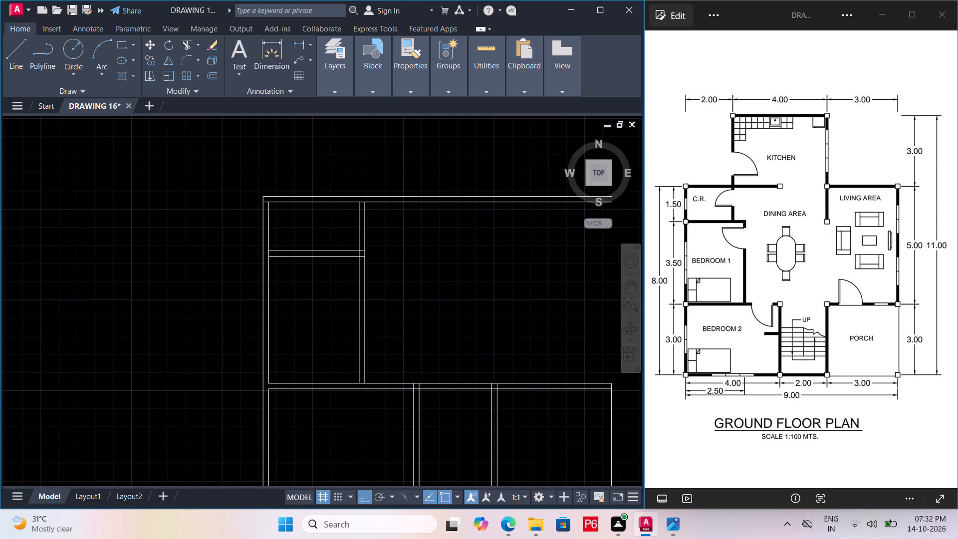
middle_click_drag(331, 239, 323, 277)
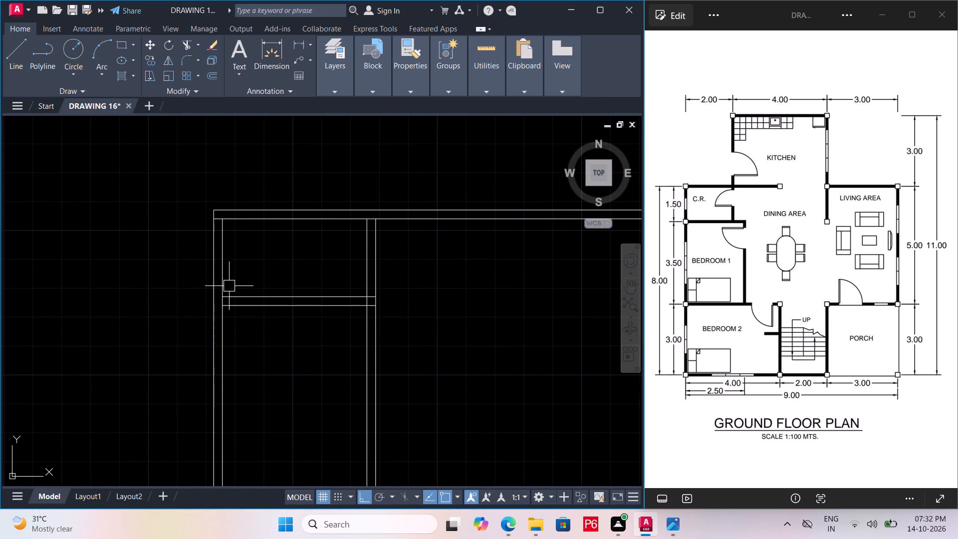
type("TR")
key("space")
key("space")
scroll(224, 297, "up", 1)
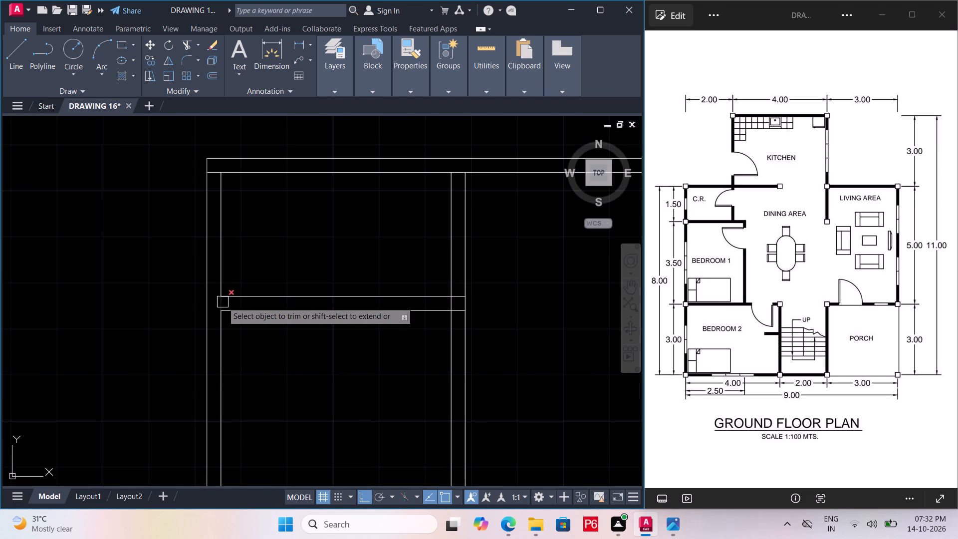
left_click(223, 302)
key("ctrl+s")
key("ctrl+s")
key("ctrl+s")
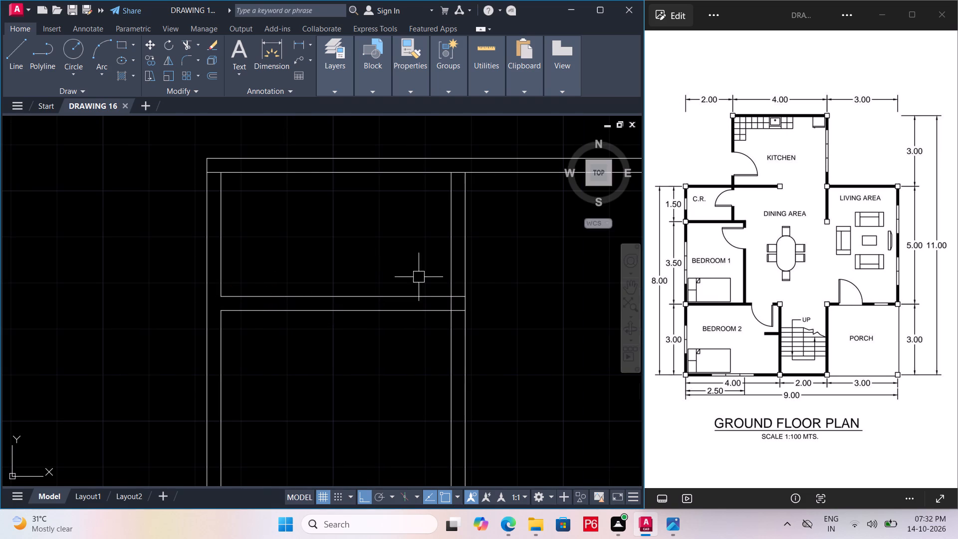
key("ctrl+s")
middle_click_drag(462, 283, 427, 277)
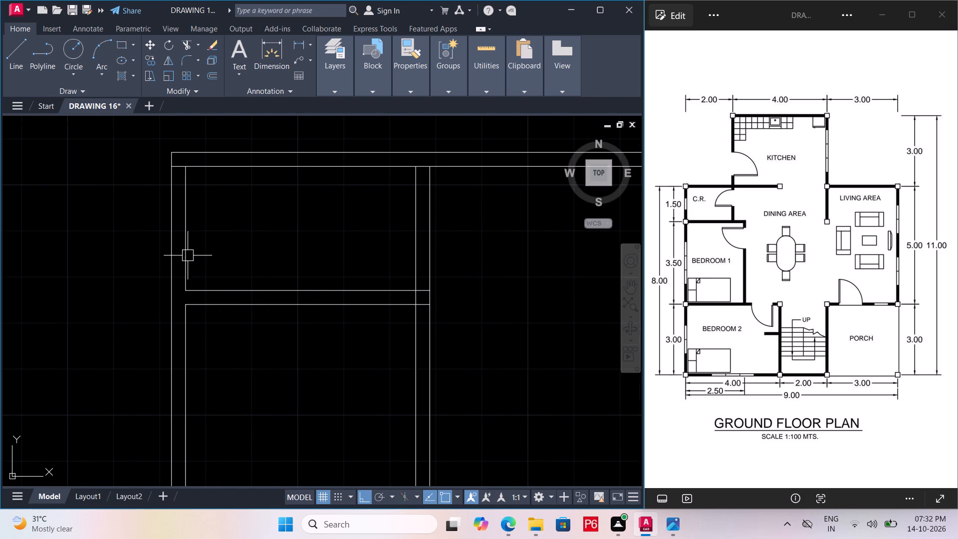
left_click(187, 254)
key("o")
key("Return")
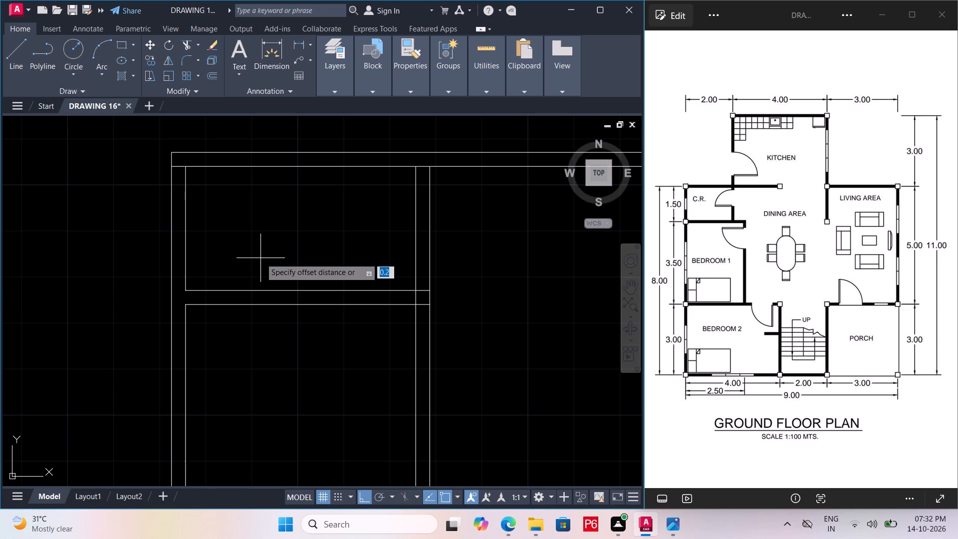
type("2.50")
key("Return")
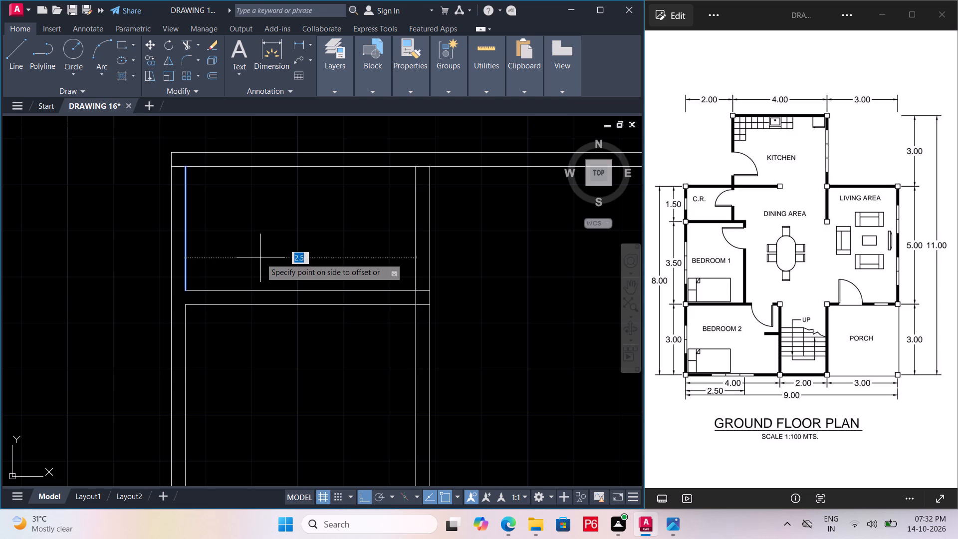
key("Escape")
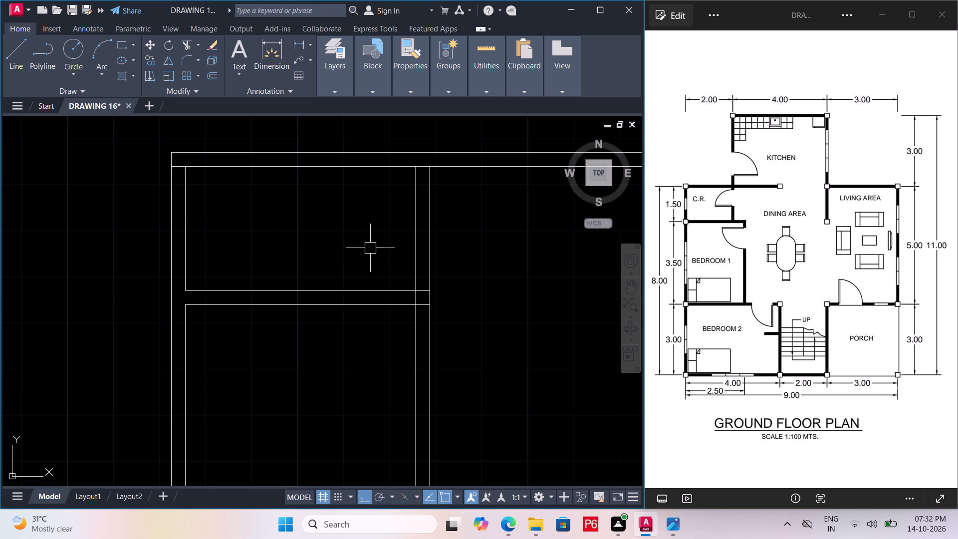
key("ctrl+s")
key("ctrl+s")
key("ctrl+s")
Offset Bedroom 1's inner left wall line 4 units to the right, and save the drawing.
scroll(370, 252, "down", 1)
middle_click_drag(370, 252, 351, 240)
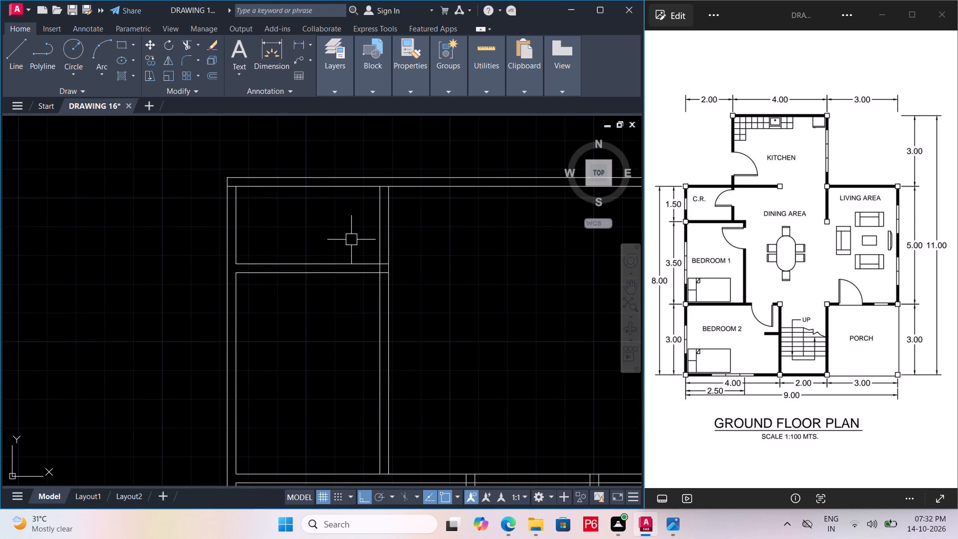
middle_click_drag(383, 314, 372, 269)
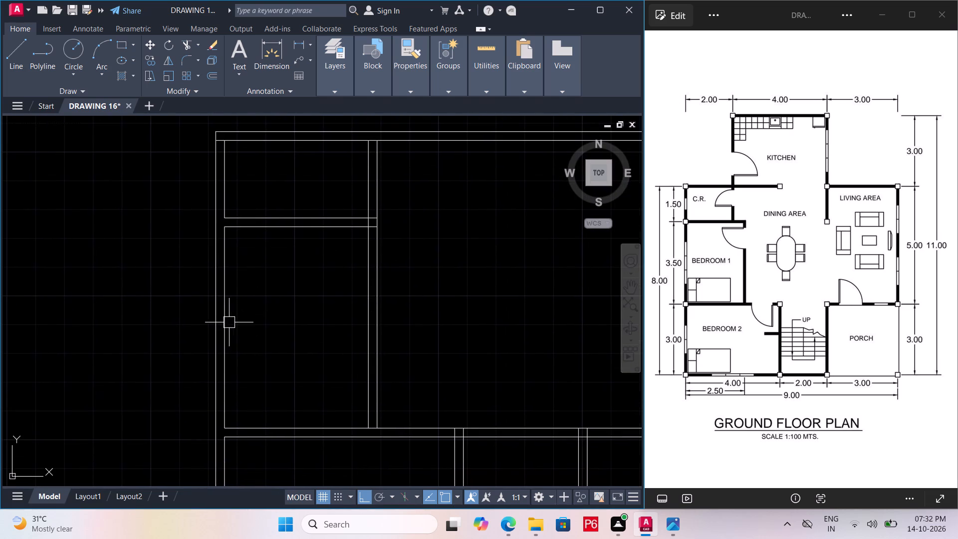
left_click(228, 323)
key("o")
key("Return")
key("4")
key("Return")
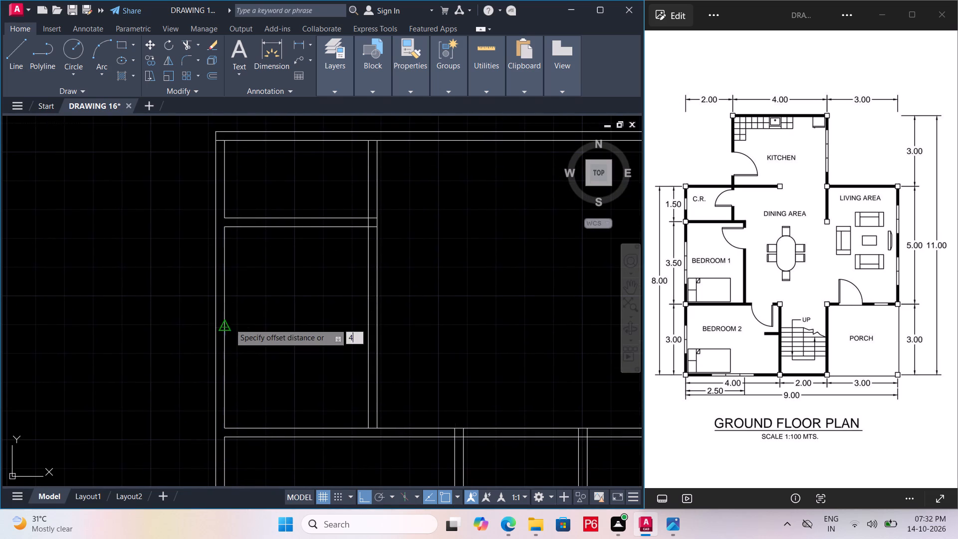
left_click(350, 309)
key("ctrl+s")
key("ctrl+s")
key("ctrl+s")
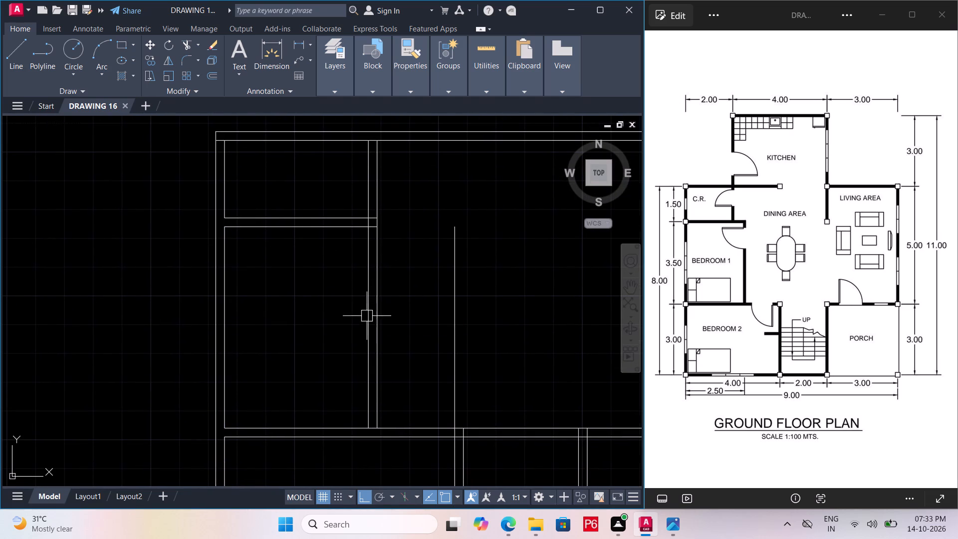
Extend the lower line of the Bedroom 1 and C.R. dividing wall to the new vertical line.
type("EX")
key("space")
key("space")
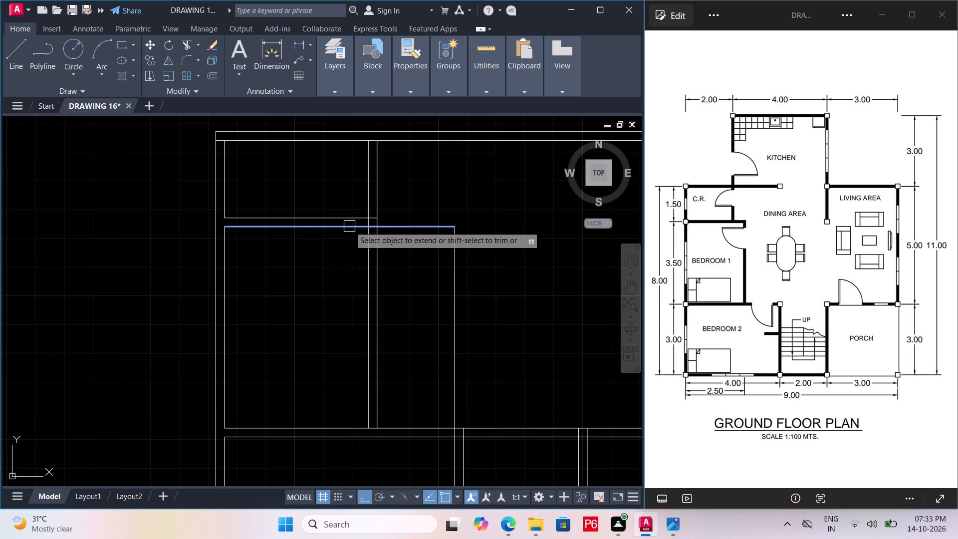
left_click(349, 226)
key("Escape")
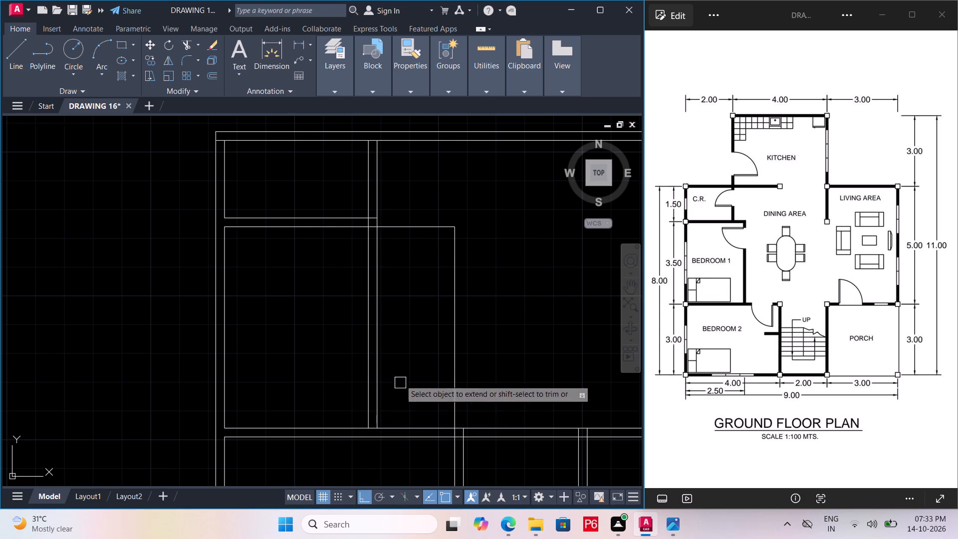
Trim away both vertical partition lines between the C.R. dividing wall and Bedroom 2's upper wall, and save the drawing.
type("TR")
key("space")
left_click(409, 339)
key("space")
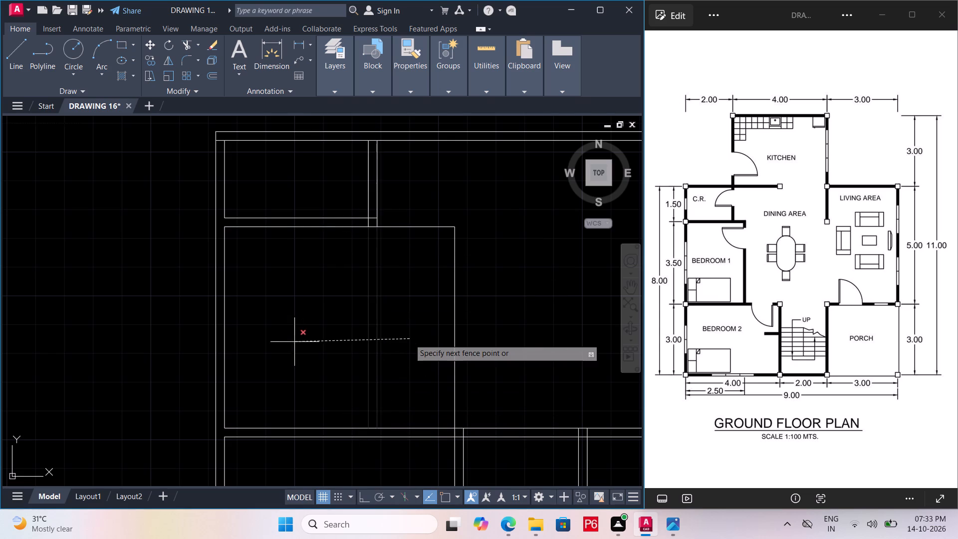
left_click(296, 341)
key("ctrl+s")
key("ctrl+s")
key("ctrl+s")
middle_click_drag(397, 302, 364, 330)
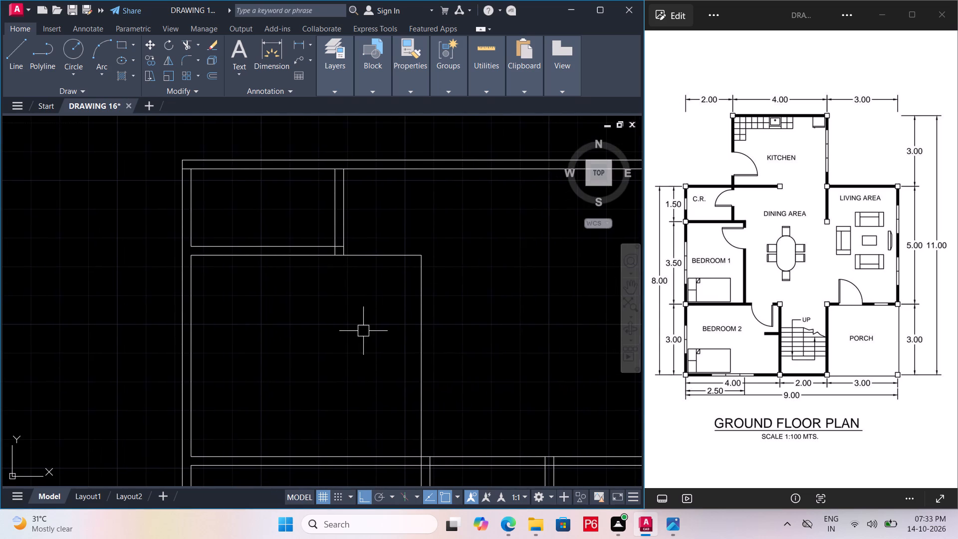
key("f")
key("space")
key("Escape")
Offset Bedroom 1's vertical right wall line 0.1524 units to the right, and save the drawing.
left_click(416, 353)
key("o")
key("Return")
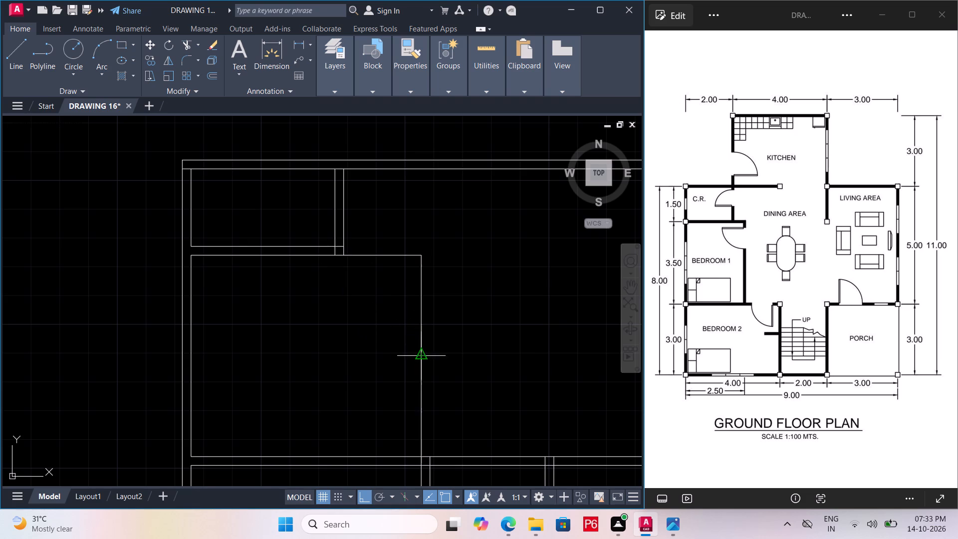
type("0.")
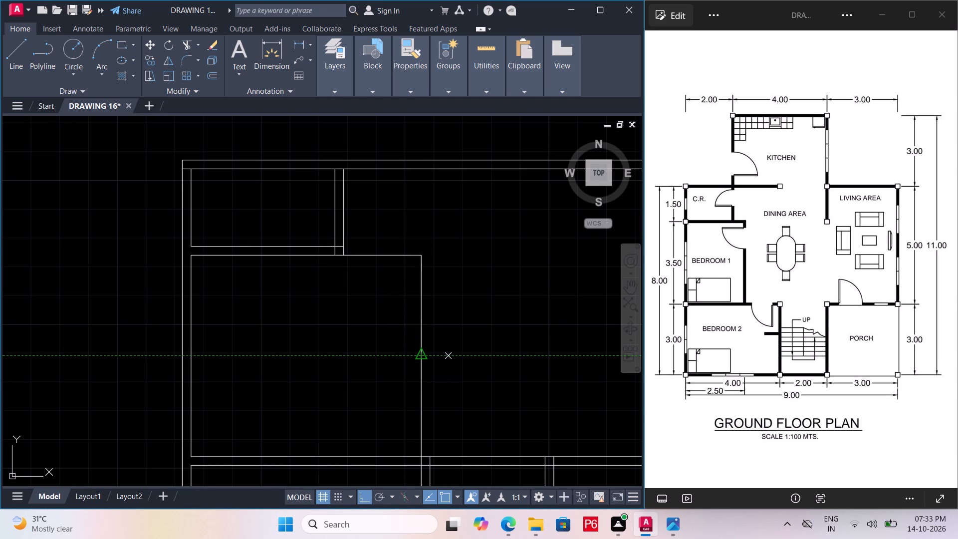
type("1524")
key("Return")
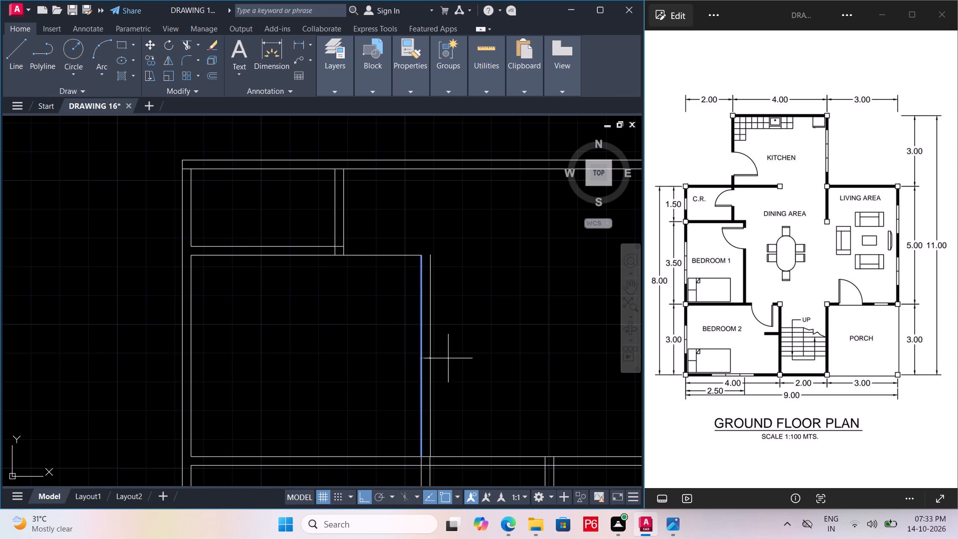
left_click(448, 358)
key("ctrl+s")
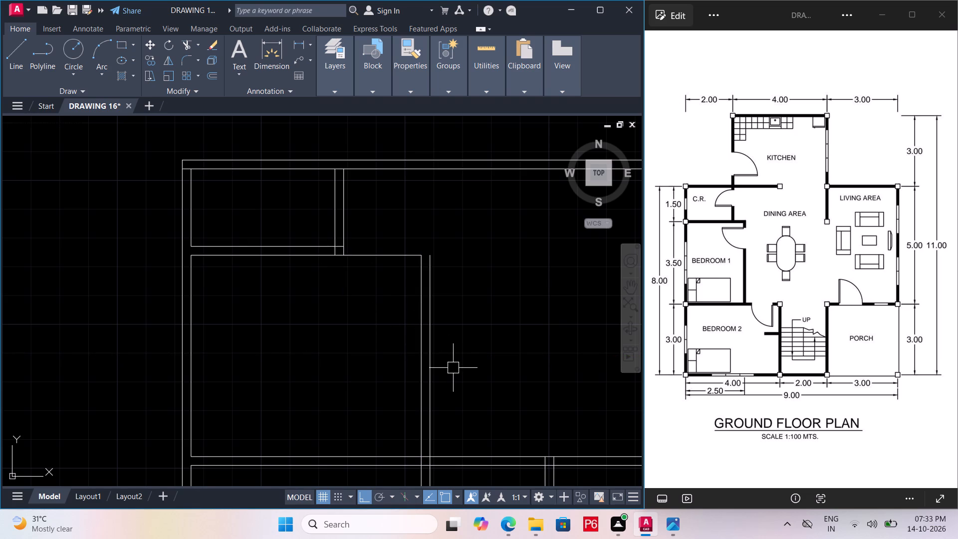
key("ctrl+s")
key("ctrl+s")
Fillet the upper line of the Bedroom 1 and C.R. dividing wall with Bedroom 1's outer right wall line into a corner, and save.
type("F")
key("space")
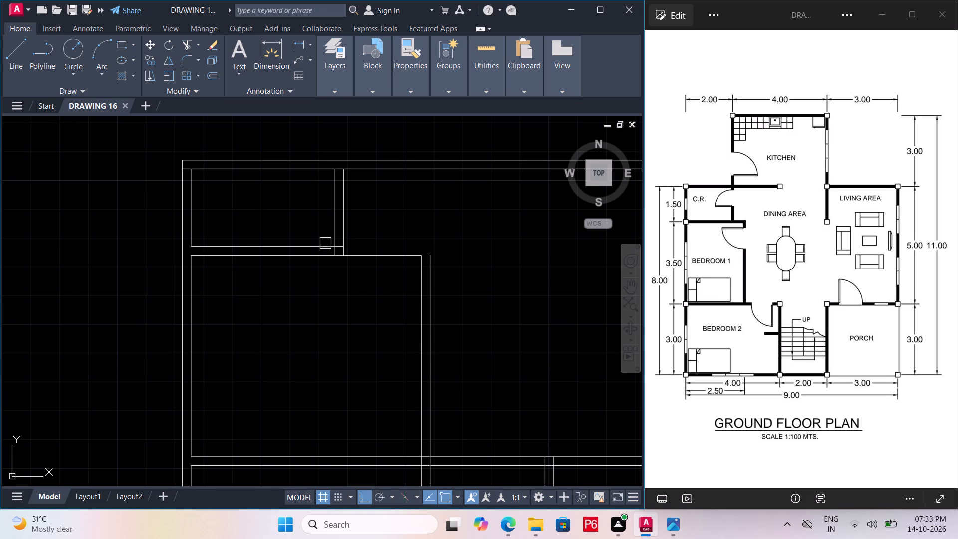
left_click(325, 243)
left_click(427, 284)
key("ctrl+s")
key("ctrl+s")
key("ctrl+s")
key("ctrl+s")
Trim away the line segments inside the C.R. partition's junctions with the Bedroom 1 dividing wall and the upper wall.
scroll(331, 256, "up", 2, "ctrl")
type("TR")
key("space")
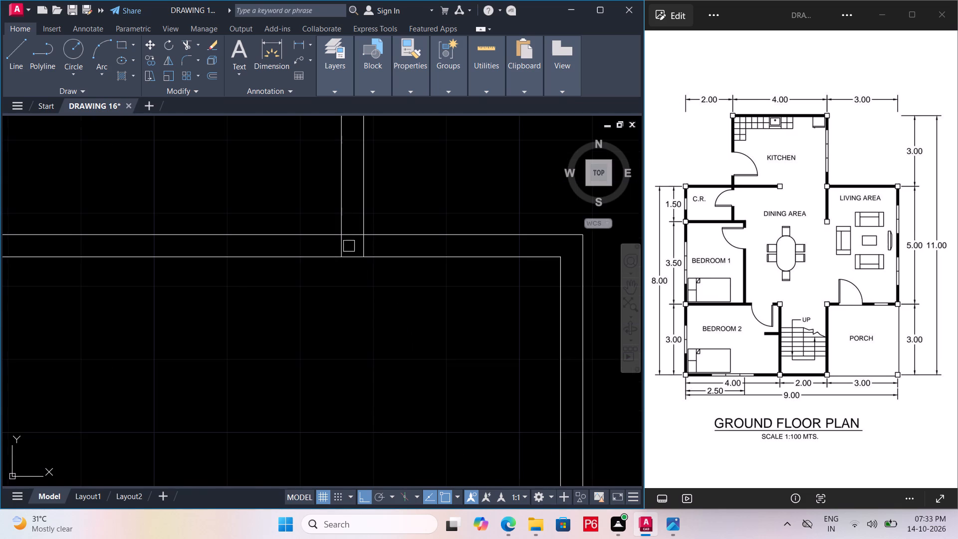
key("space")
left_click(364, 247)
left_click(343, 247)
left_click(355, 235)
scroll(347, 247, "down", 2)
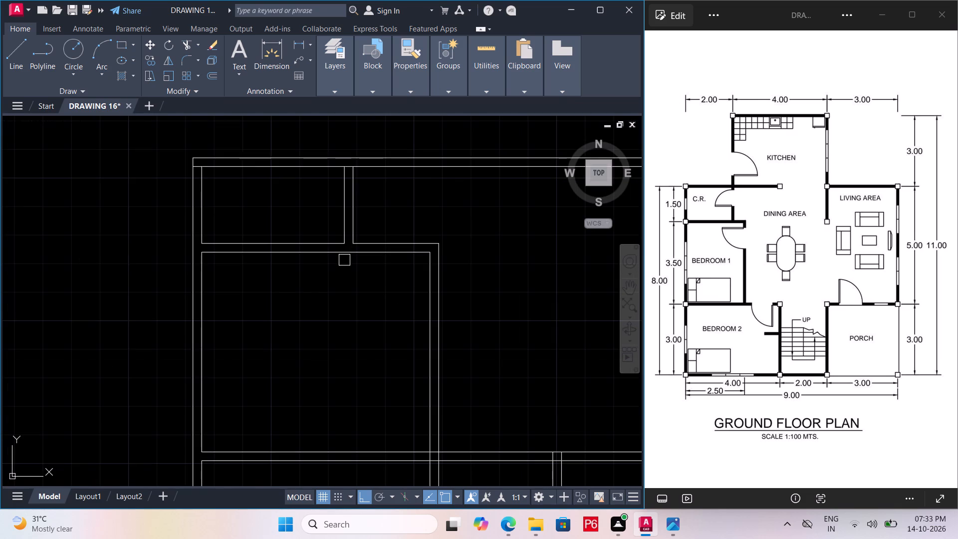
scroll(335, 167, "up", 2)
left_click(370, 168)
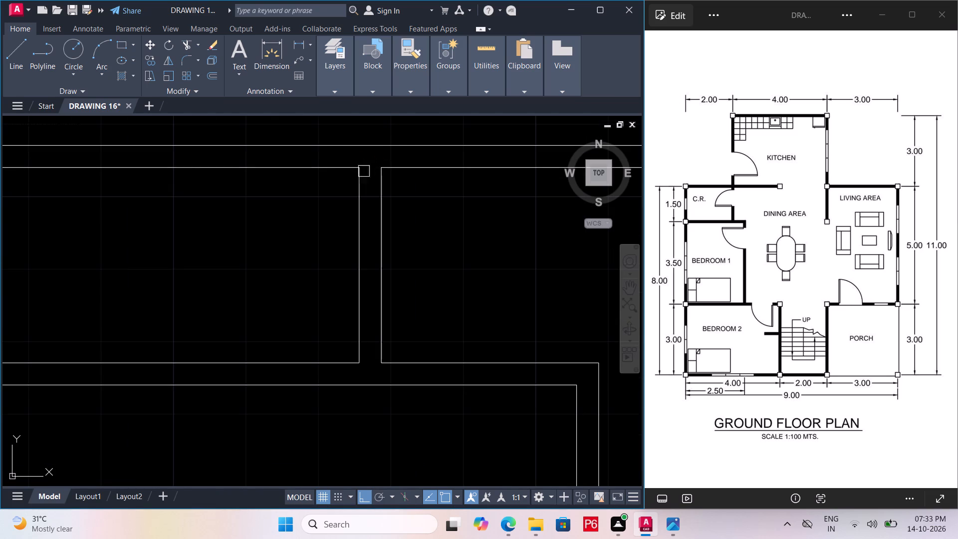
Trim away the line segments inside the junction of Bedroom 1's right wall and Bedroom 2's upper wall.
scroll(314, 178, "down", 3)
scroll(383, 359, "up", 4)
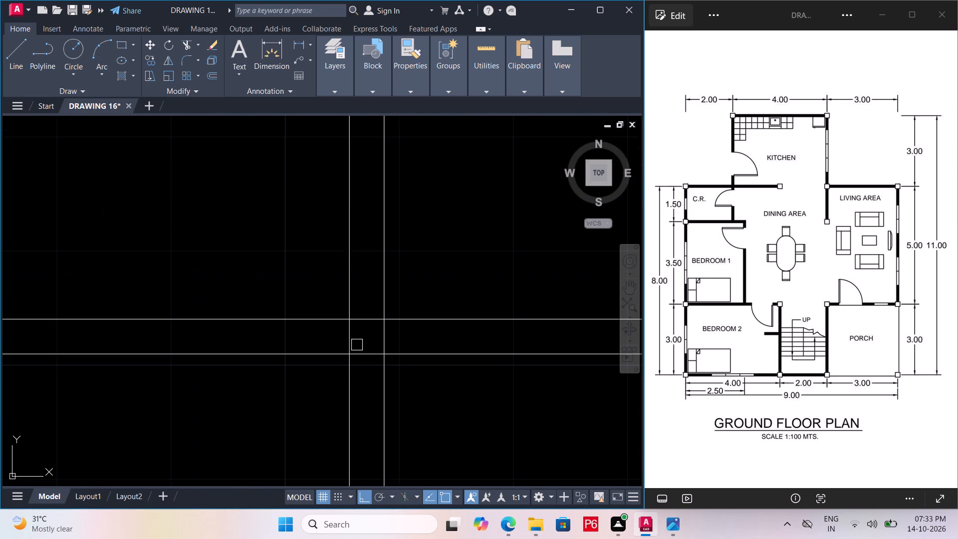
left_click(350, 338)
left_click_drag(389, 336, 381, 331)
left_click(373, 316)
left_click_drag(372, 366, 371, 356)
left_click(370, 344)
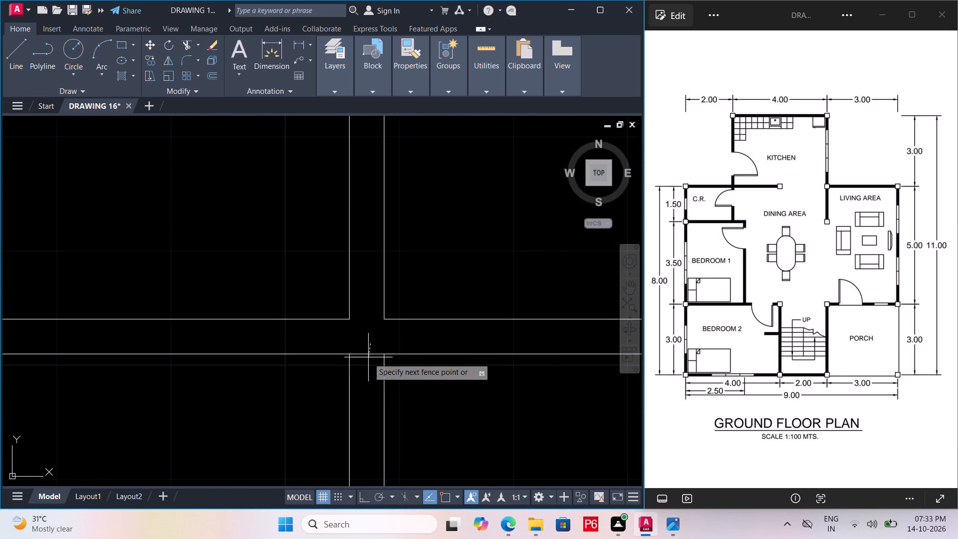
left_click(368, 372)
Trim away the line segments inside the junction of the stair's right wall with the horizontal wall above it, and save the drawing.
scroll(402, 339, "down", 2)
middle_click_drag(354, 344, 169, 356)
scroll(442, 354, "up", 2)
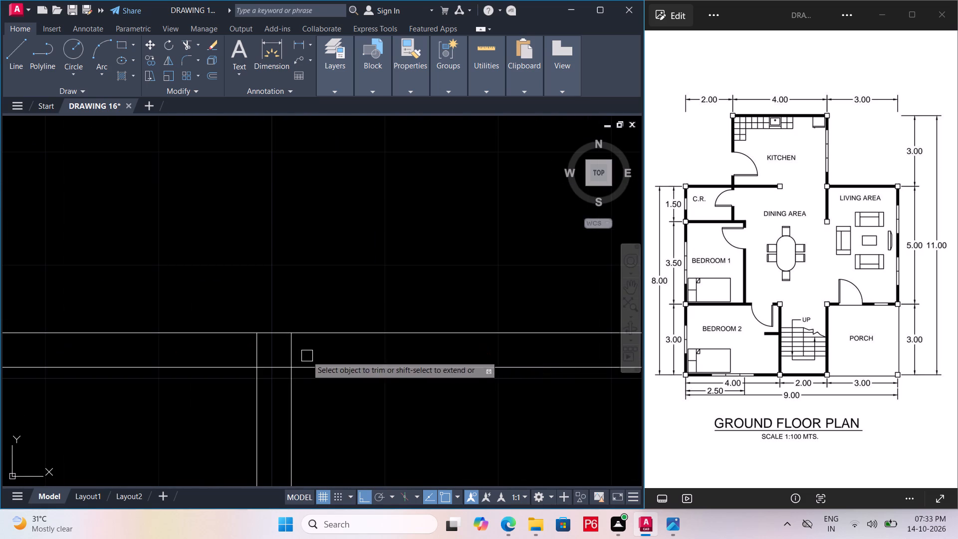
left_click(291, 359)
double_click(255, 351)
left_click(266, 367)
scroll(276, 340, "down", 4)
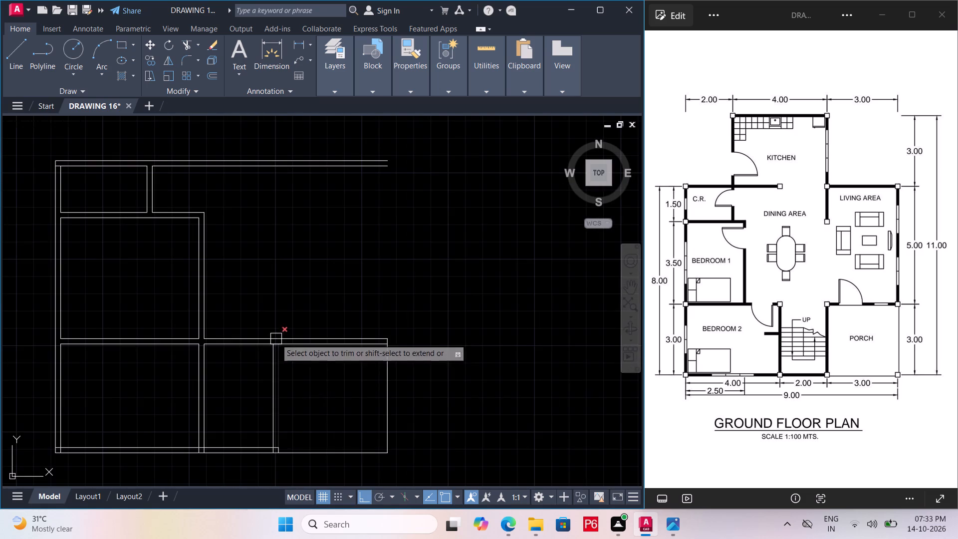
middle_click_drag(267, 380, 335, 376)
key("ctrl+s")
key("ctrl+s")
key("ctrl+s")
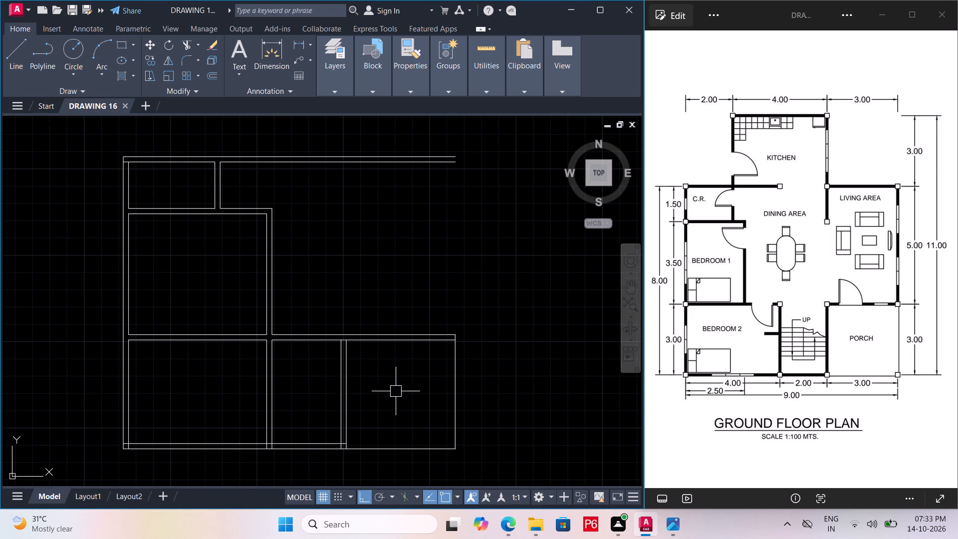
key("ctrl+s")
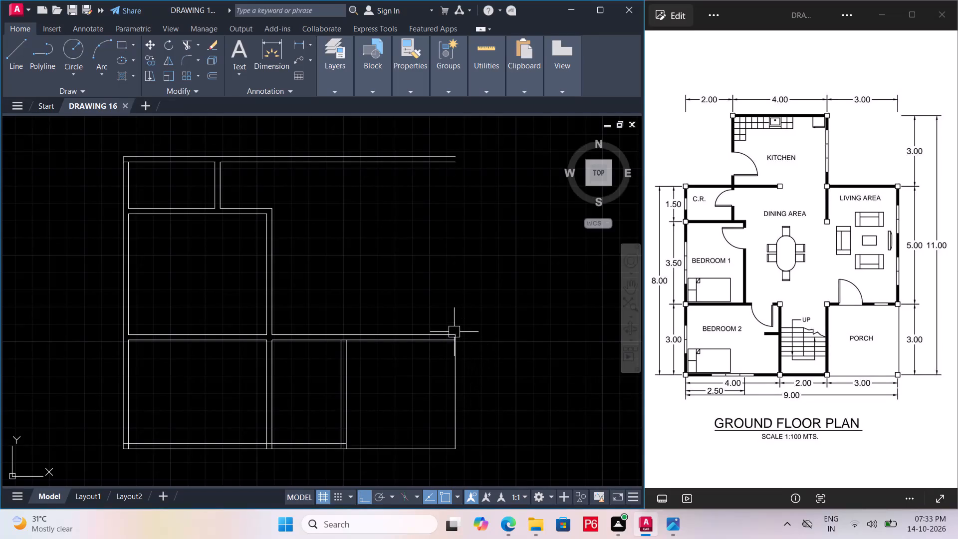
Draw the living area's right wall line, about 5.2 units long, from the porch's upper right corner to the upper wall's outer end.
middle_click_drag(447, 301, 426, 315)
key("l")
key("space")
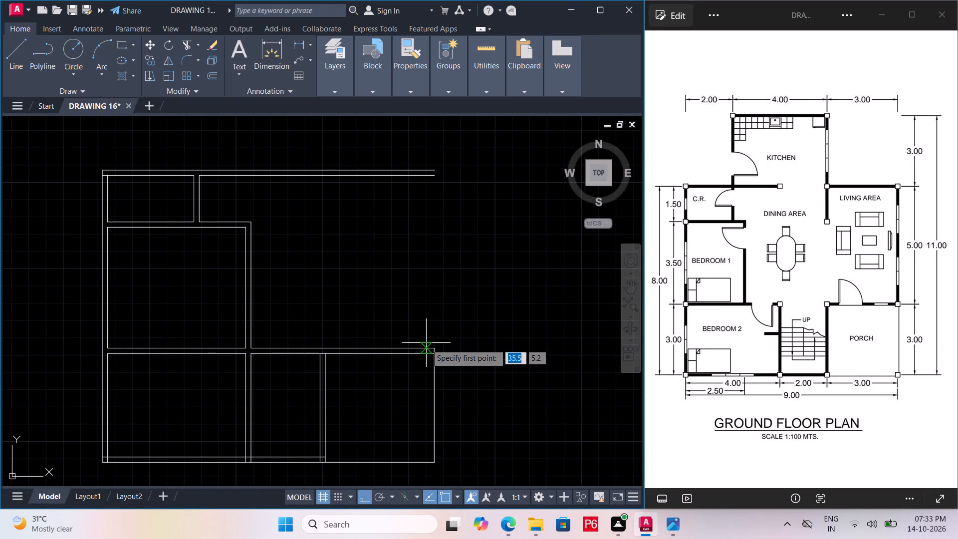
left_click(437, 349)
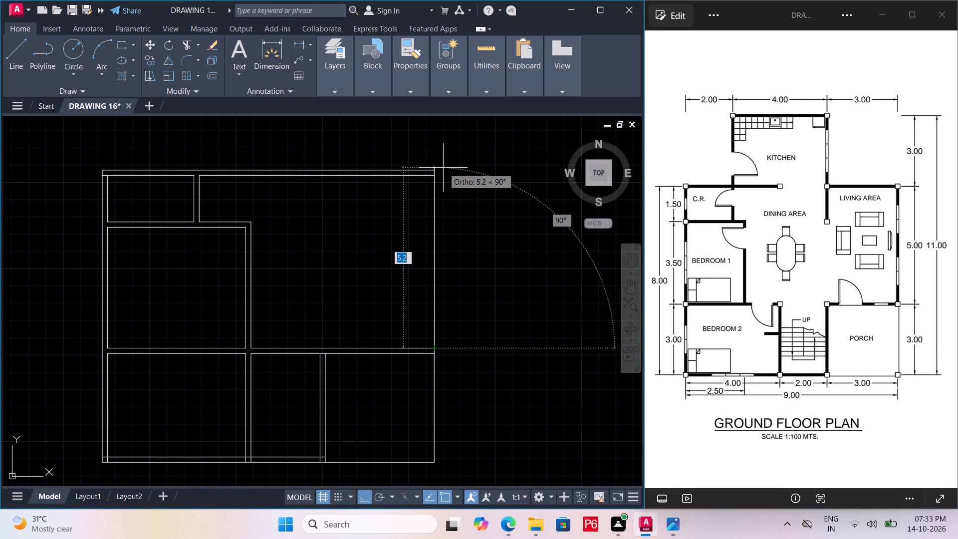
left_click(438, 171)
key("Escape")
Offset the living area's new right wall line 0.15243 units to the left.
left_click(436, 230)
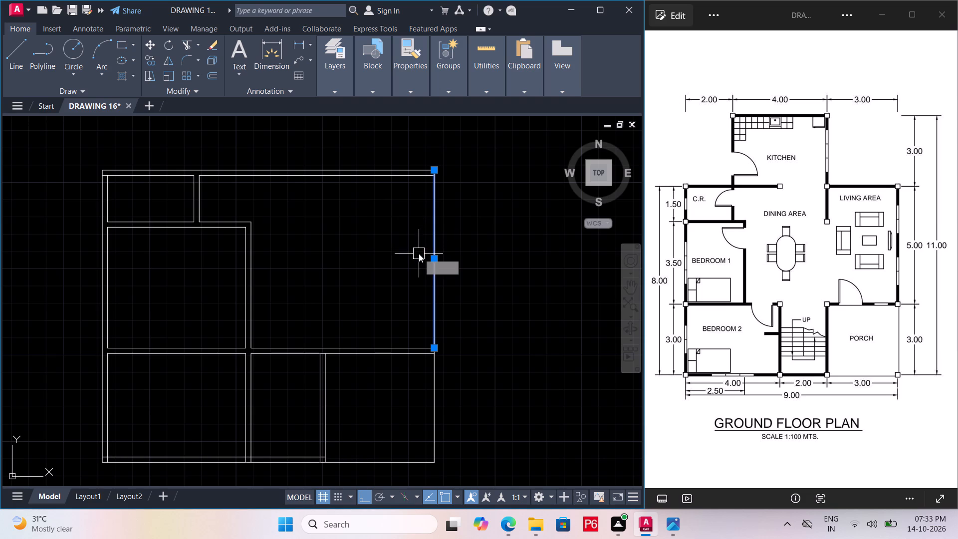
key("o")
key("Return")
type("0.15243")
key("Return")
left_click(317, 254)
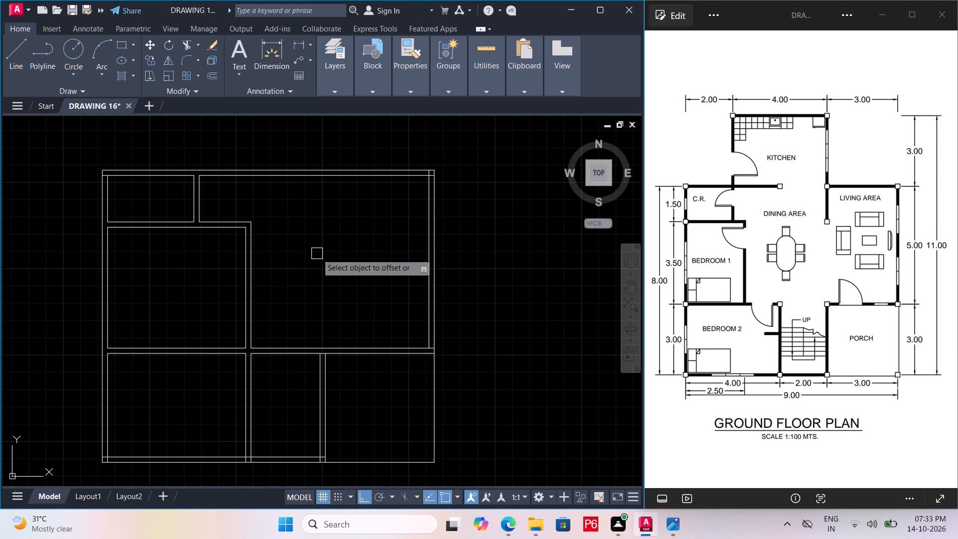
key("space")
Offset the living area's inner right wall line 3 units to the left.
scroll(428, 233, "up", 1)
middle_click(428, 235)
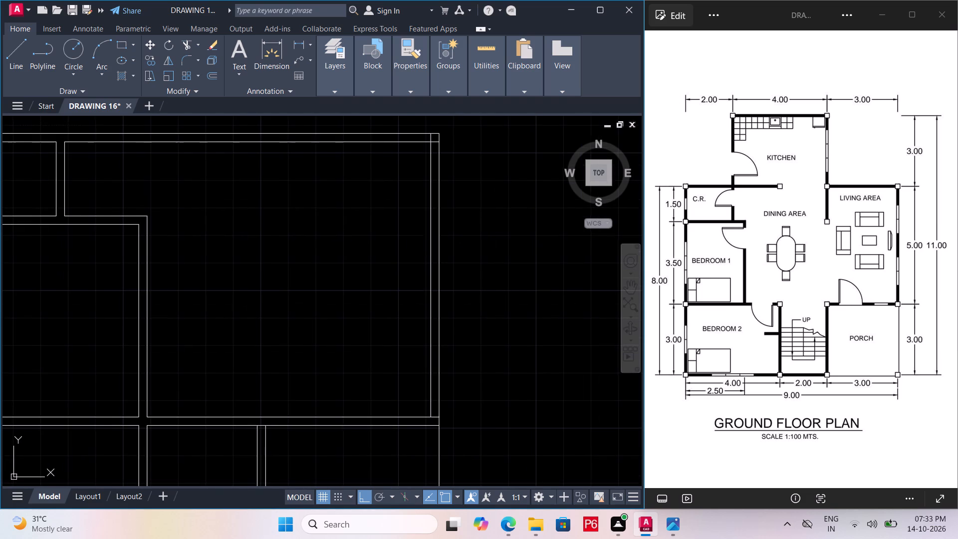
left_click(430, 236)
key("o")
key("Return")
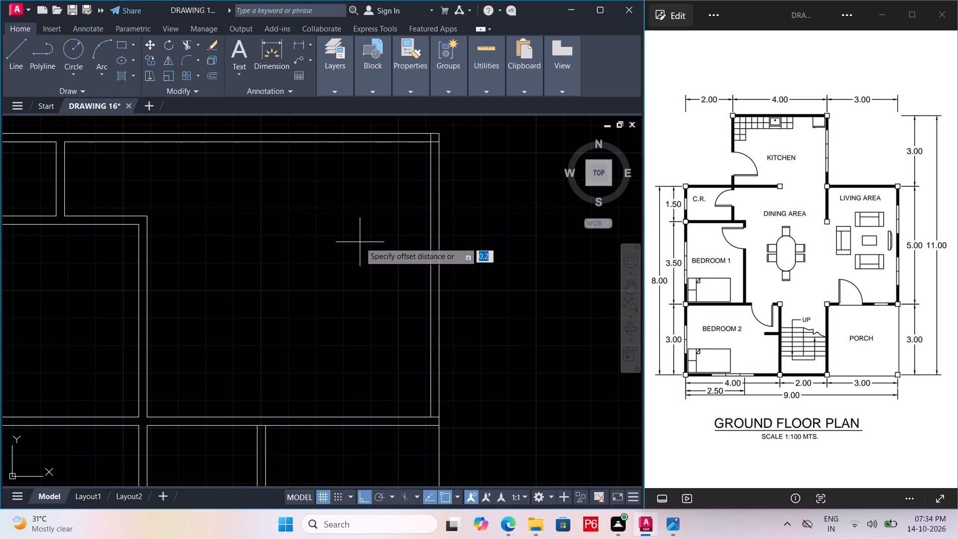
key("3")
key("Return")
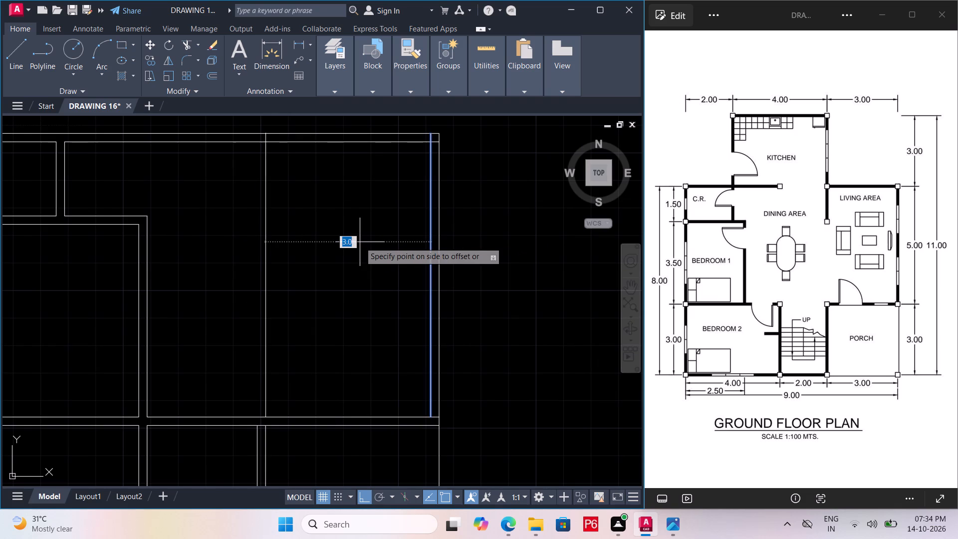
left_click(353, 243)
key("space")
Offset the new line between the dining and living areas 0.1524 units to the left, and save the drawing.
left_click(265, 253)
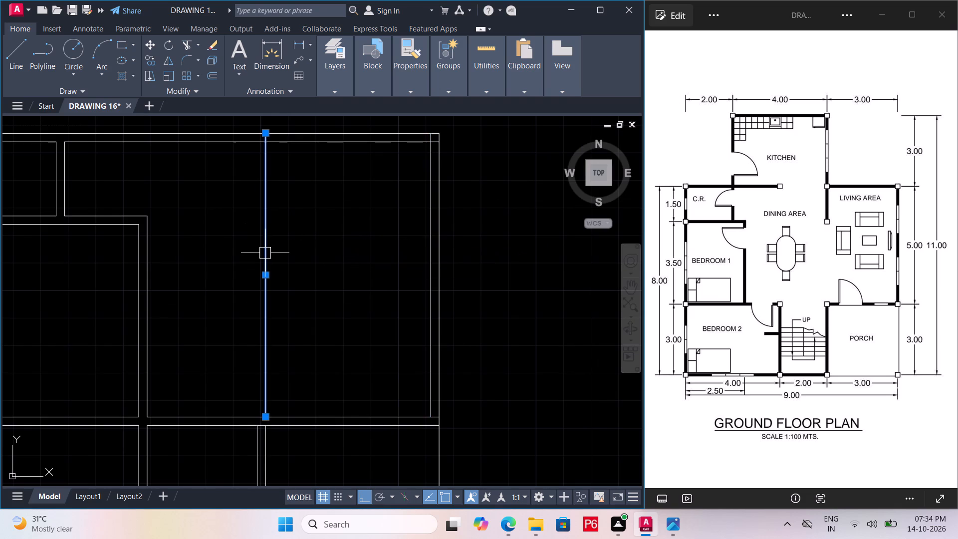
type("O'")
key("Return")
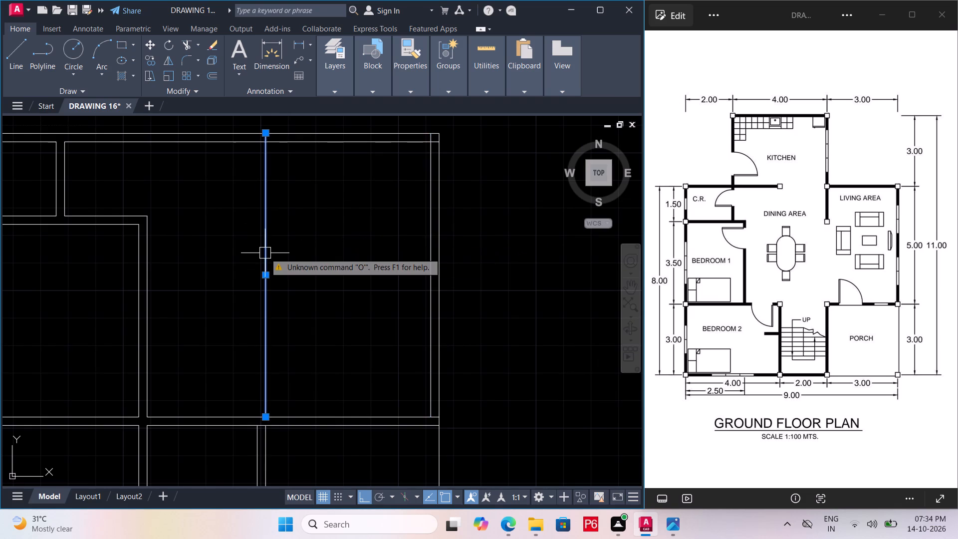
key("Escape")
left_click(265, 253)
key("o")
key("Return")
type("0.1524")
key("Return")
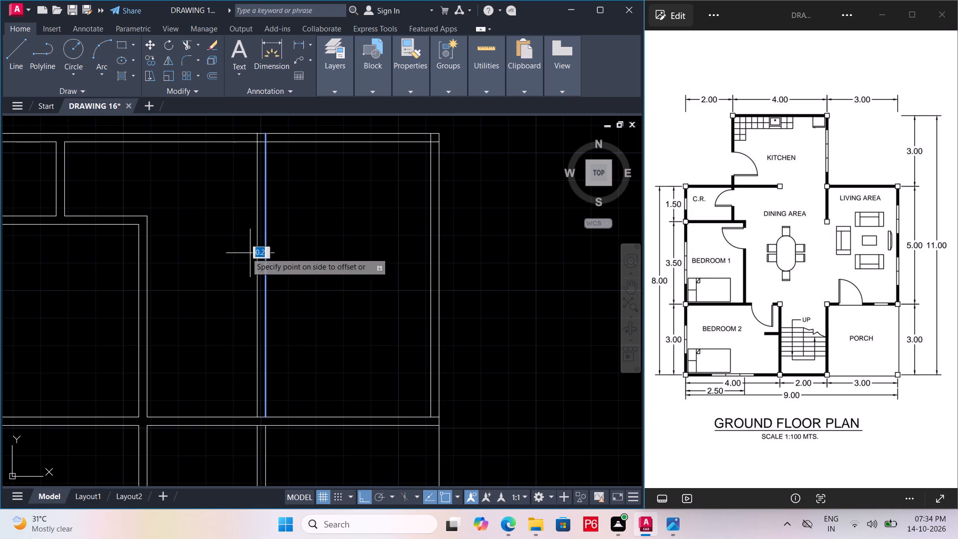
left_click(240, 252)
key("ctrl+s")
key("ctrl+s")
key("ctrl+s")
Extend the left line of the C.R. partition up to the outer line of the upper wall.
middle_click_drag(243, 259, 340, 267, "ctrl")
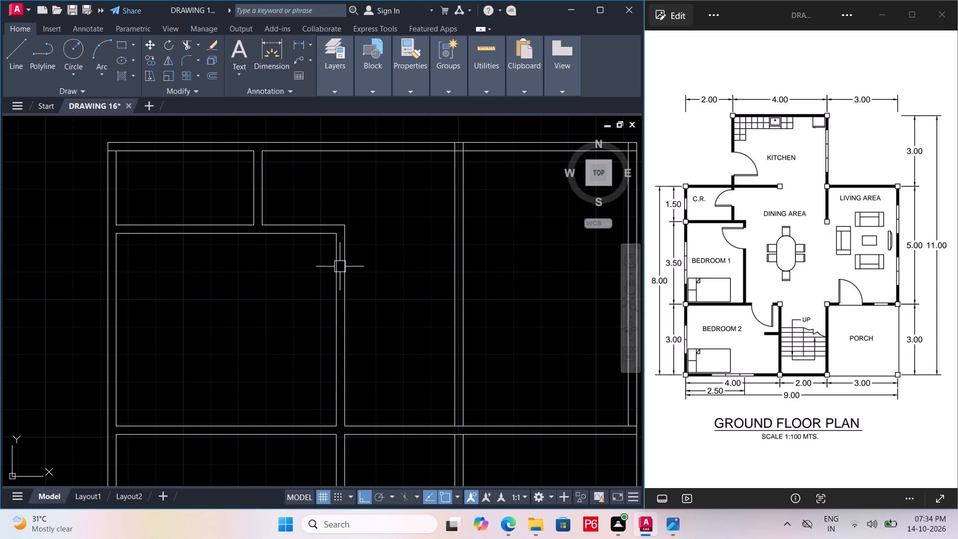
middle_click_drag(395, 240, 395, 240)
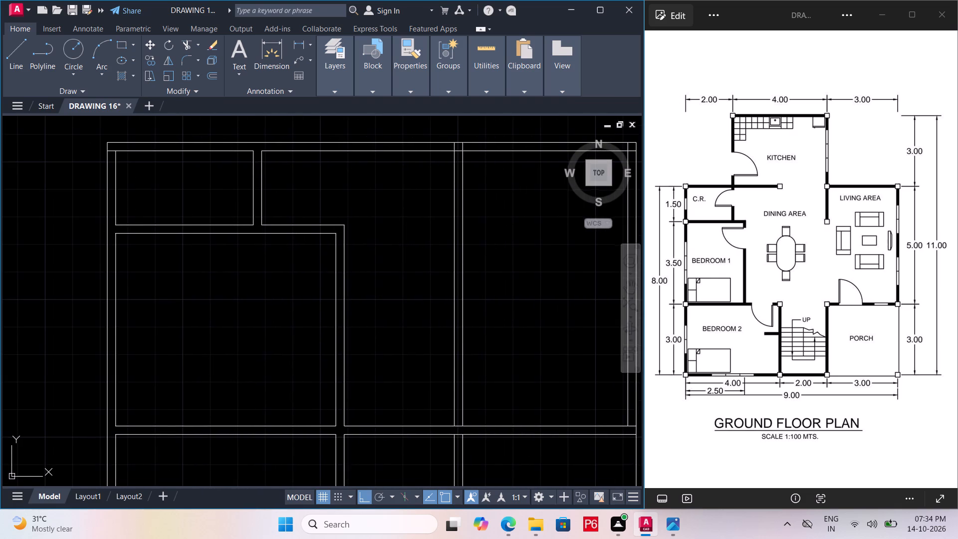
middle_click_drag(395, 240, 382, 280)
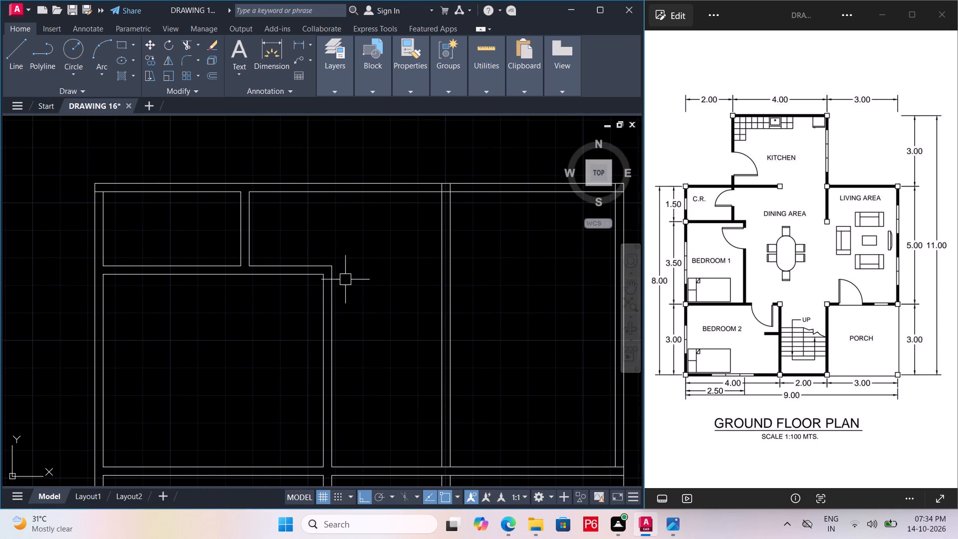
type("EX")
key("space")
key("space")
left_click(249, 210)
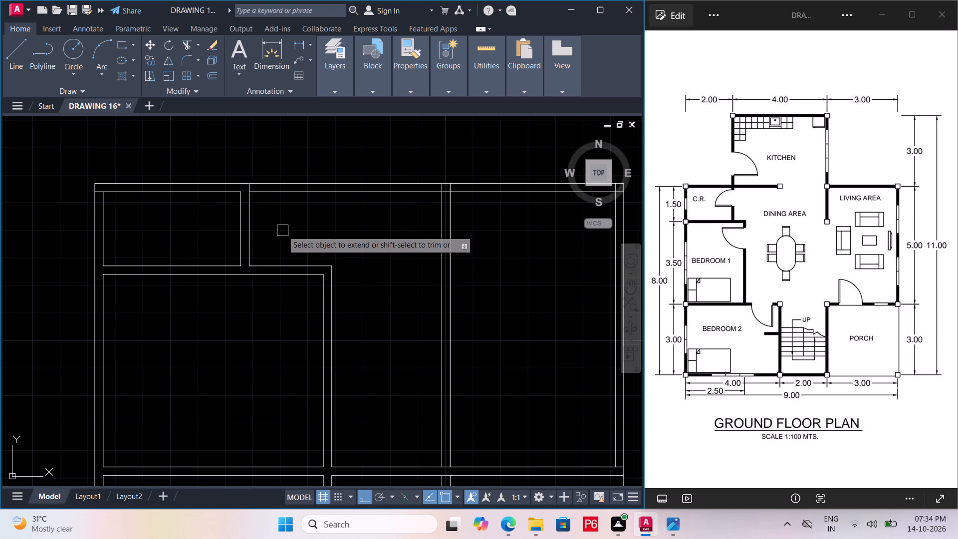
key("ctrl+z")
left_click(239, 228)
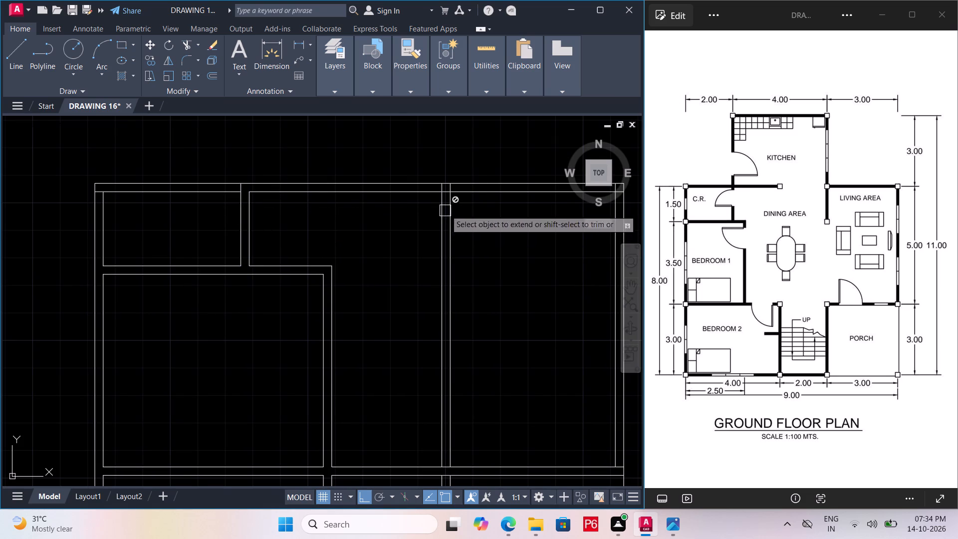
scroll(473, 186, "up", 2)
key("Escape")
Trim the left line of the dining and living area partition between the two upper wall lines, and save the drawing.
type("TR")
key("space")
key("space")
left_click(395, 191)
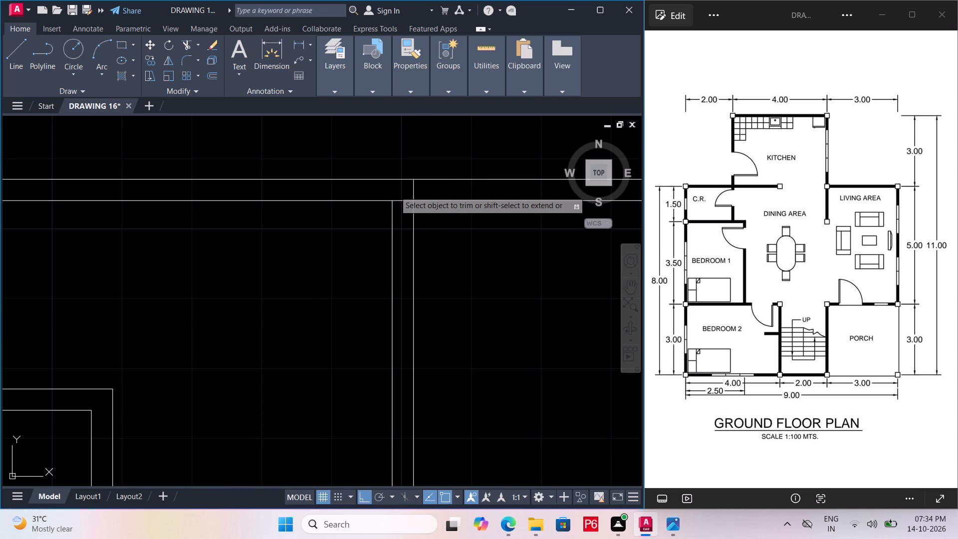
scroll(392, 194, "down", 1, "ctrl")
key("ctrl+s")
key("ctrl+s")
key("ctrl+s")
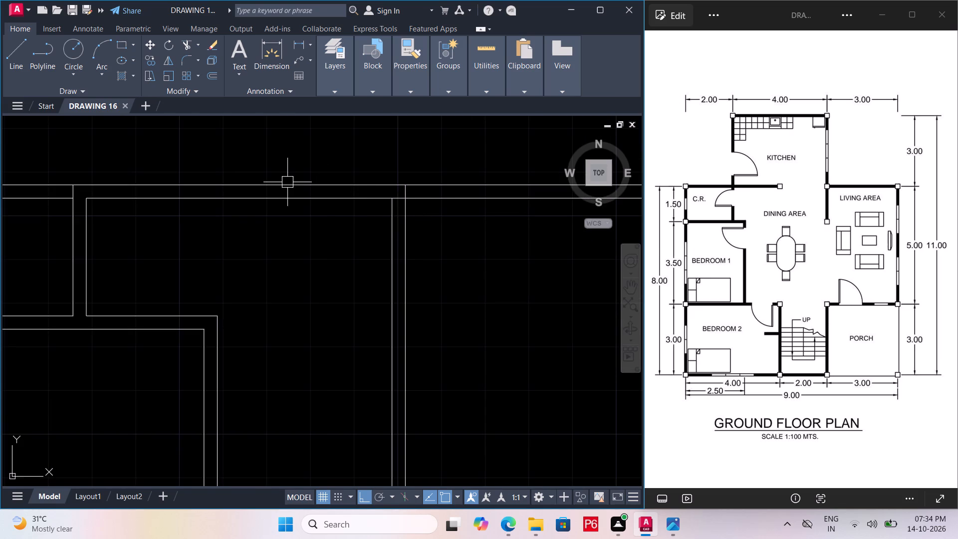
Draw a line along the upper wall's outer line, from the C.R. partition's left line to the dining and living area partition's right line.
left_click(287, 184)
key("Escape")
key("l")
key("space")
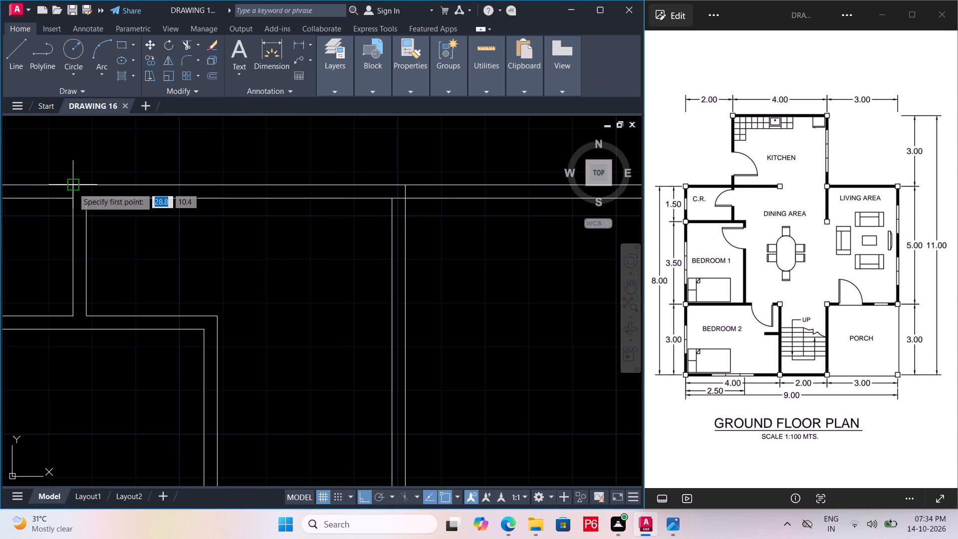
left_click(73, 188)
left_click(403, 188)
key("Escape")
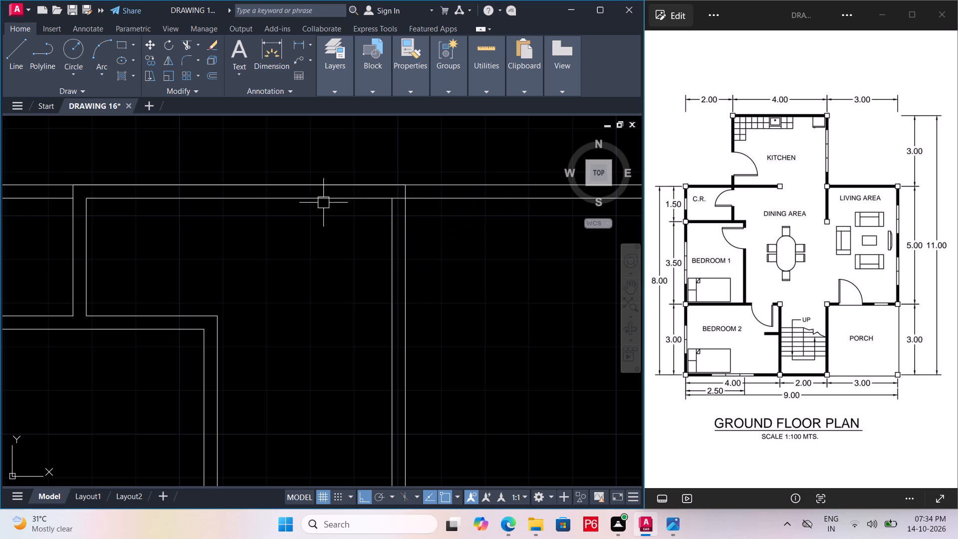
Offset the new line 3 units upward for the kitchen's top wall, and save the drawing.
left_click(330, 189)
key("o")
key("Return")
scroll(359, 269, "down", 2)
middle_click_drag(359, 269, 361, 285)
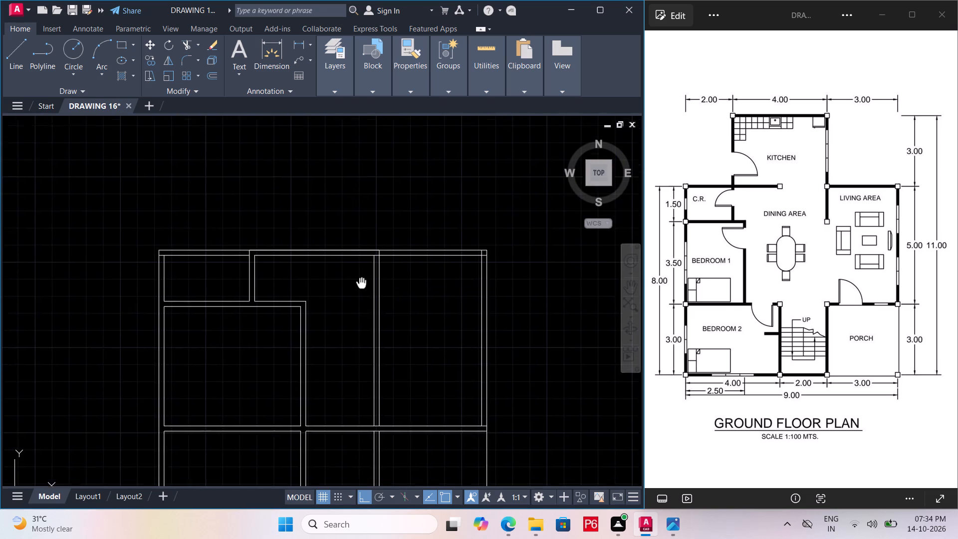
middle_click_drag(361, 285, 361, 299)
key("3")
key("Return")
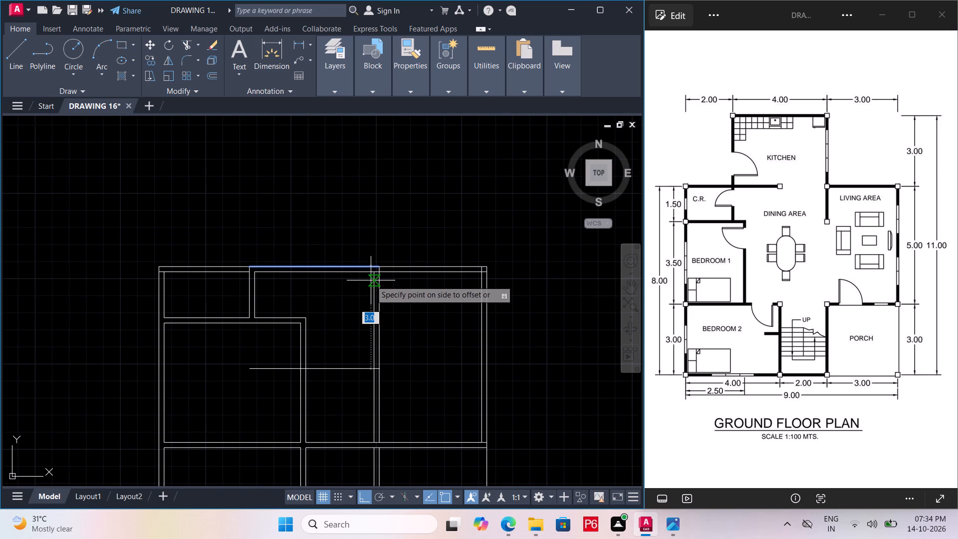
left_click(451, 218)
key("ctrl+s")
key("ctrl+s")
key("ctrl+s")
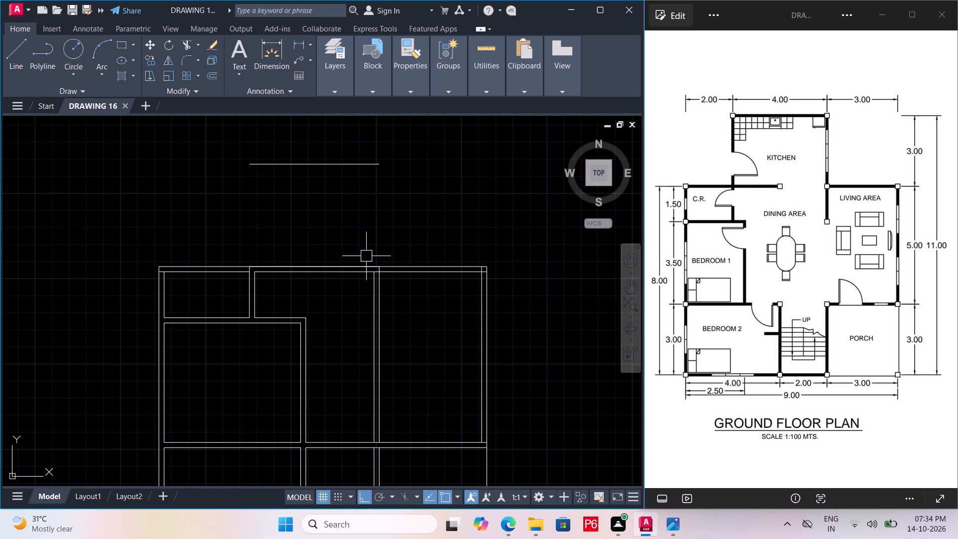
Extend both lines of the C.R. partition and both lines of the dining and living area partition up to the kitchen's top line, and save.
type("EX")
key("space")
key("space")
left_click(251, 289)
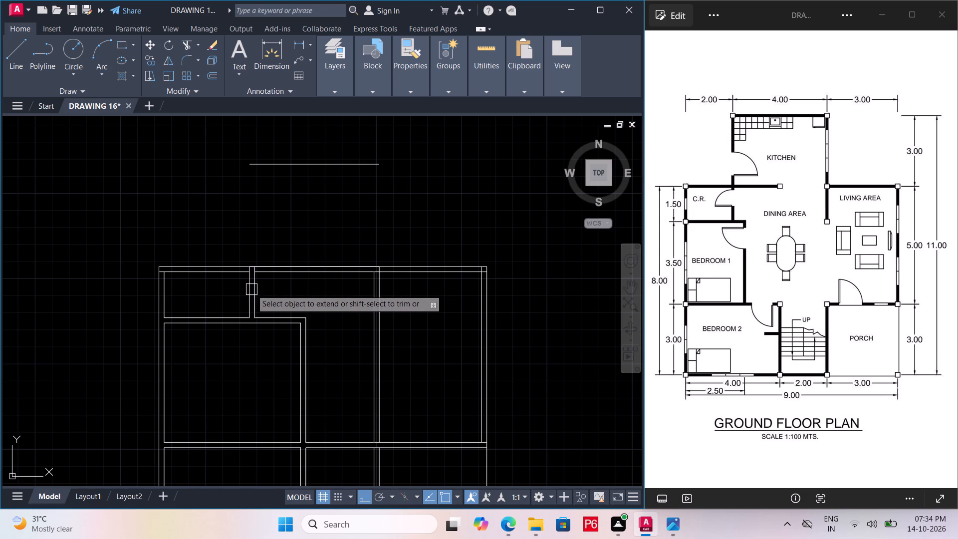
left_click(245, 288)
left_click(383, 288)
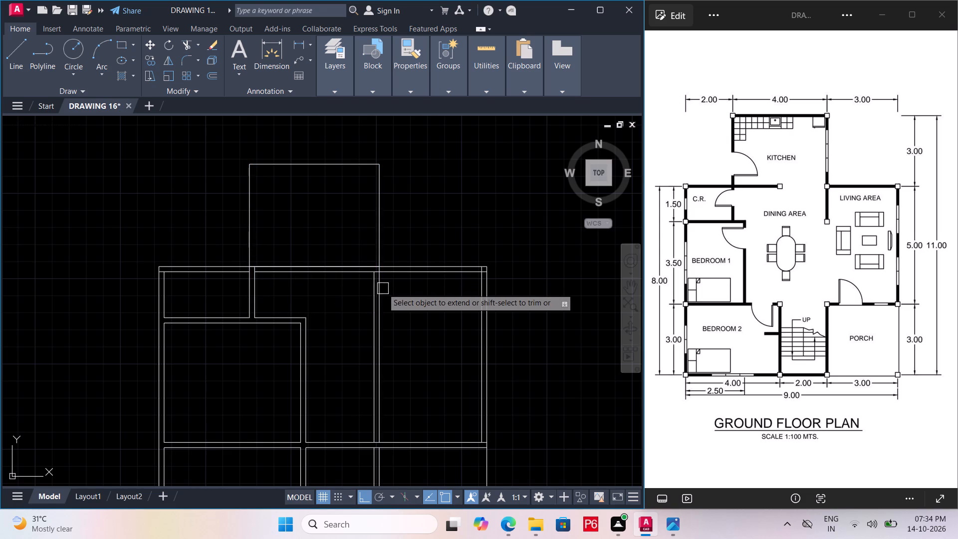
left_click(370, 289)
left_click(372, 285)
left_click(260, 284)
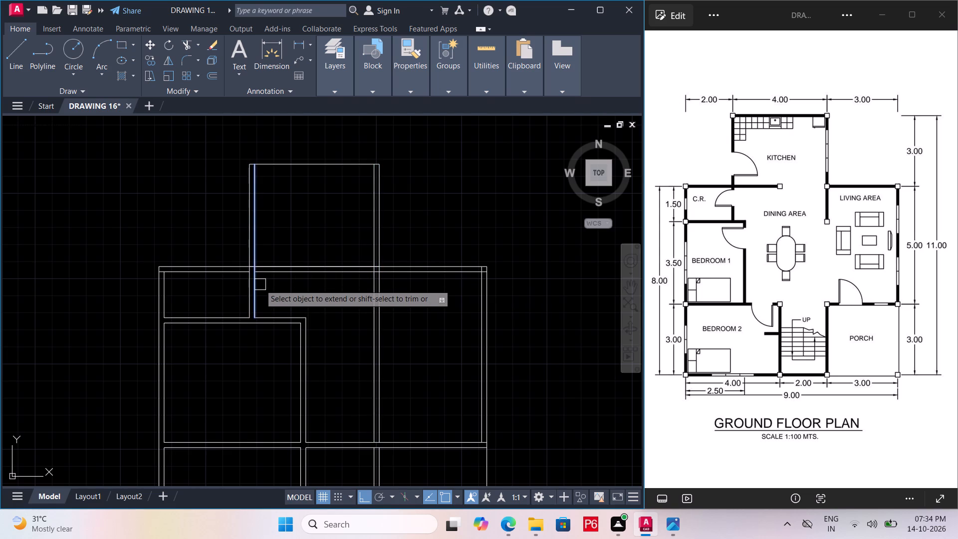
key("ctrl+s")
key("ctrl+s")
key("ctrl+s")
Offset the kitchen's top line 0.1524 units upward, and save the drawing.
middle_click_drag(295, 220, 311, 267, "ctrl")
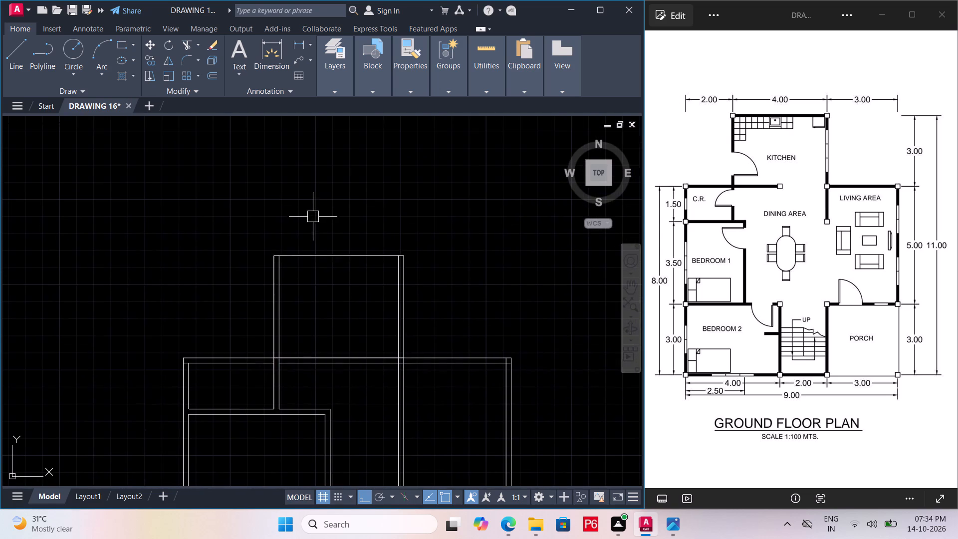
left_click(327, 253)
key("o")
key("Return")
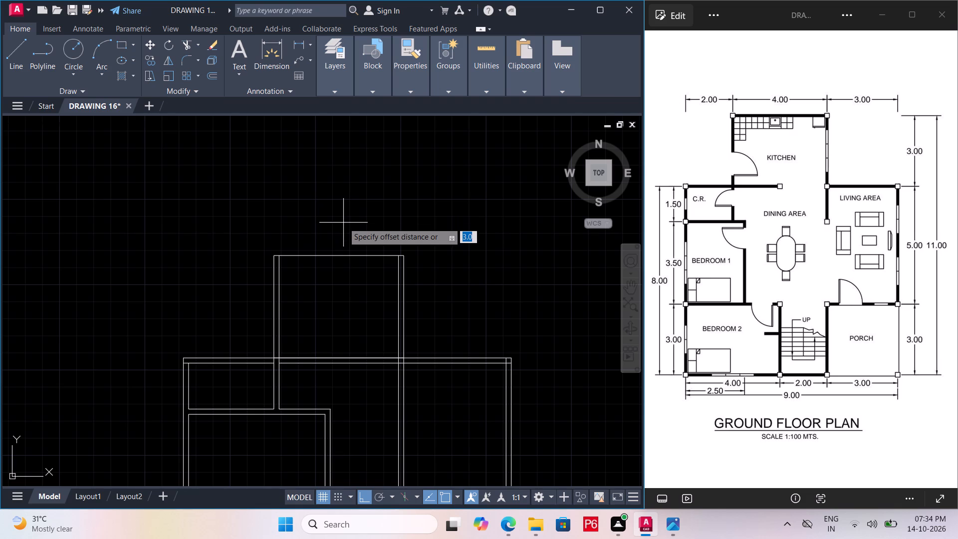
type("0.1524")
key("Return")
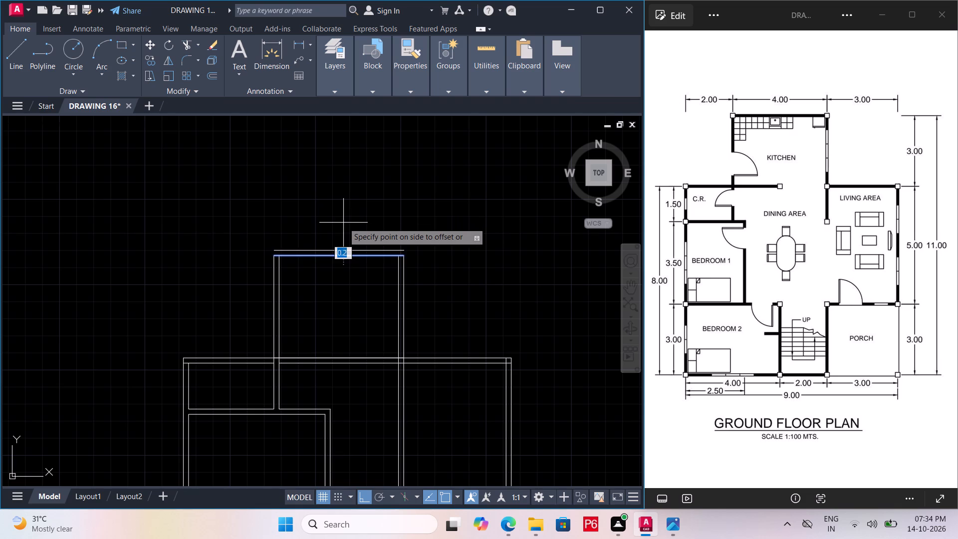
left_click(343, 223)
key("ctrl+s")
key("ctrl+s")
Fillet the kitchen's outer side lines with the new top line to close both upper corners, and save the drawing.
scroll(376, 294, "up", 2, "ctrl")
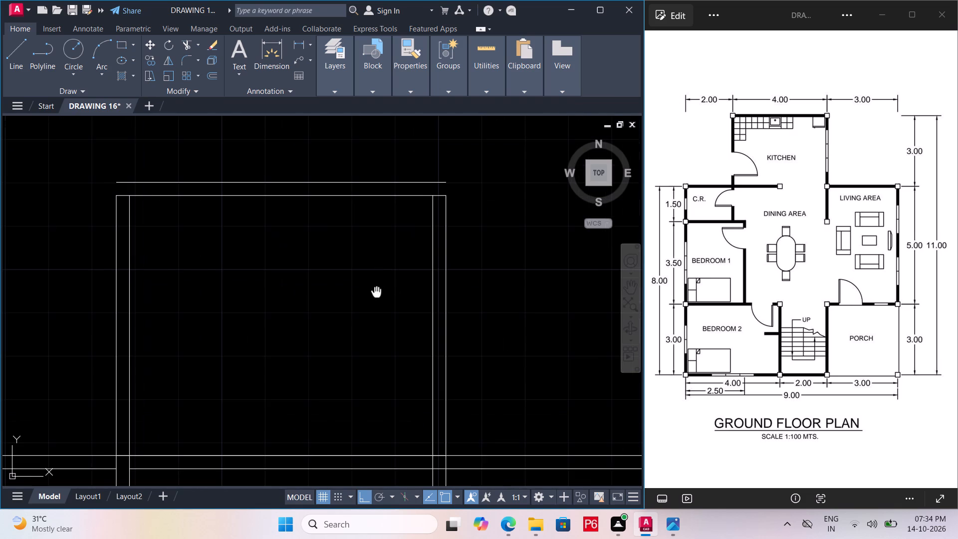
middle_click(376, 293)
key("f")
key("space")
left_click_drag(111, 234, 115, 228)
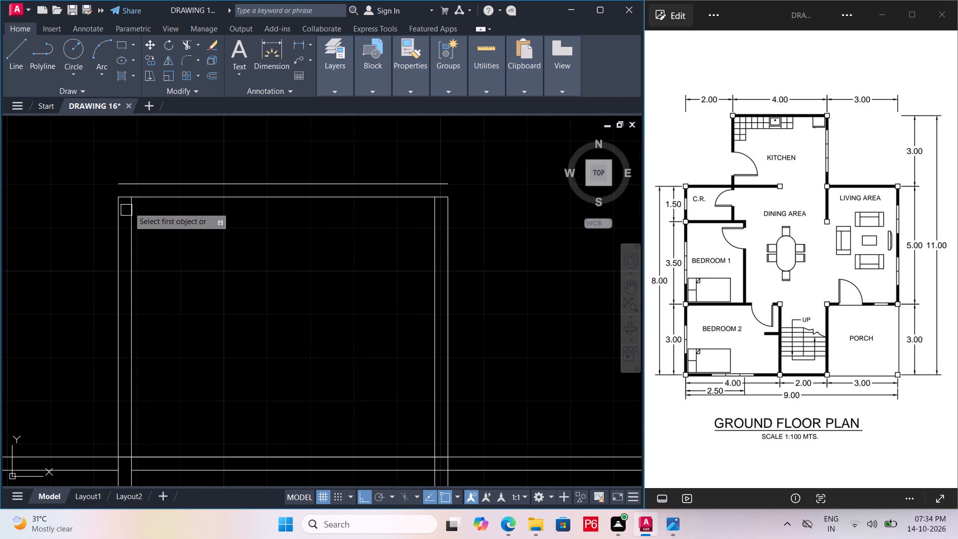
left_click(143, 183)
left_click(115, 212)
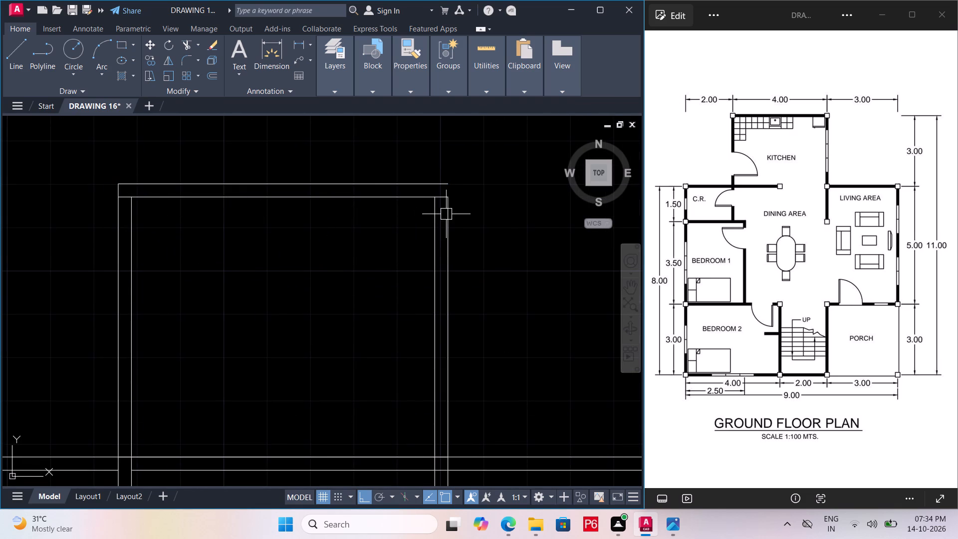
key("space")
left_click_drag(446, 223, 450, 214)
left_click(440, 181)
key("ctrl+s")
key("ctrl+s")
key("ctrl+s")
Trim the ends of the kitchen's inner top line between the inner and outer side lines at both upper corners.
scroll(427, 194, "up", 1)
type("TR")
key("space")
key("space")
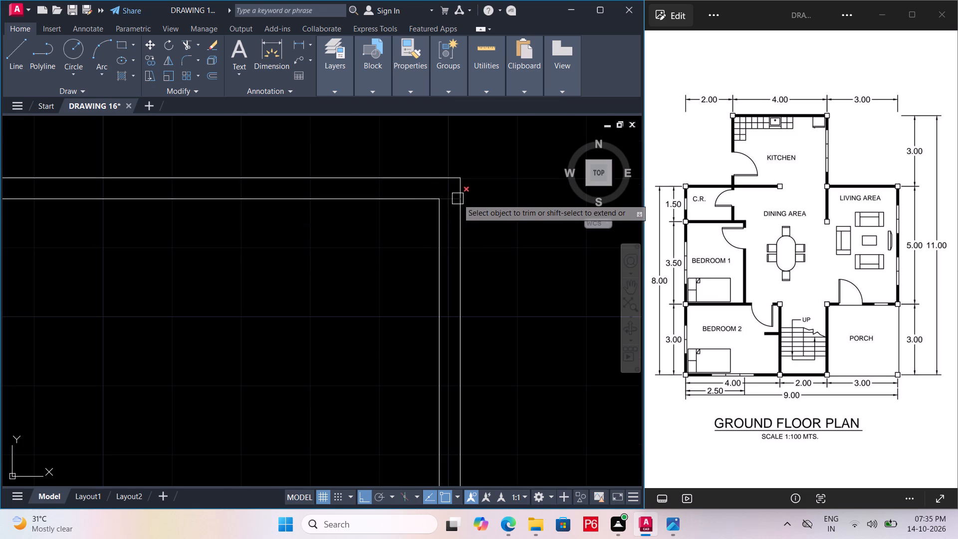
left_click(450, 201)
scroll(488, 162, "down", 3)
scroll(364, 167, "up", 4)
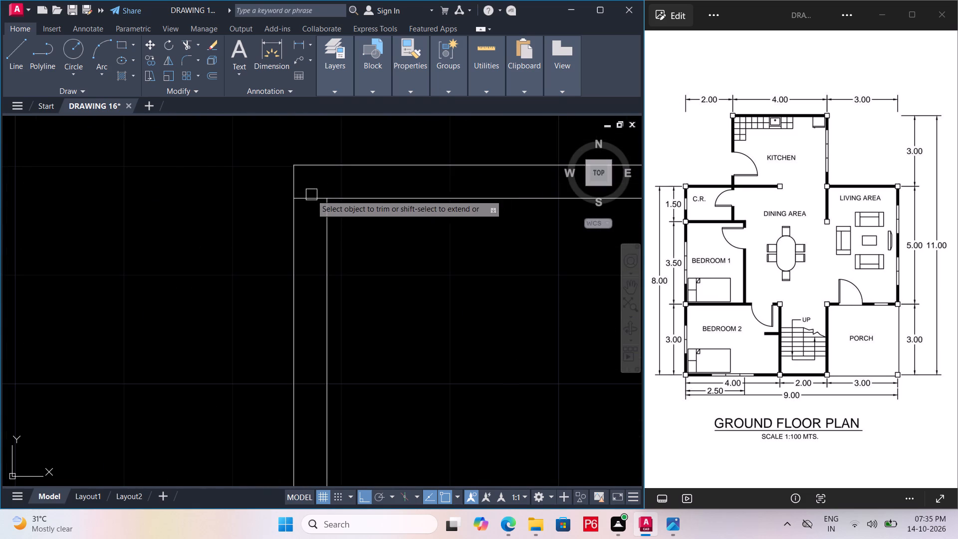
left_click(308, 196)
scroll(311, 177, "down", 4)
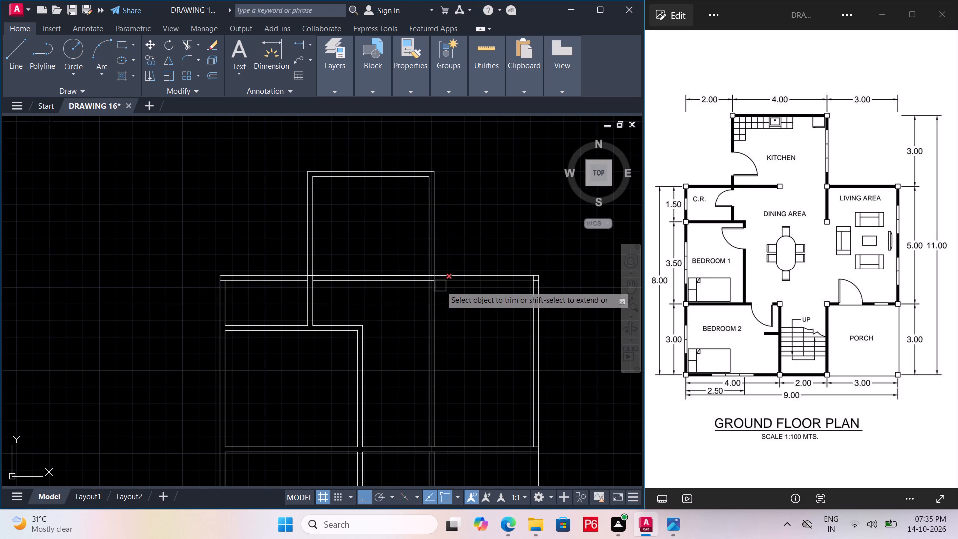
Trim the crossing line segments where the kitchen's left wall and the C.R. partition meet the upper wall.
scroll(361, 287, "up", 3)
left_click(145, 249)
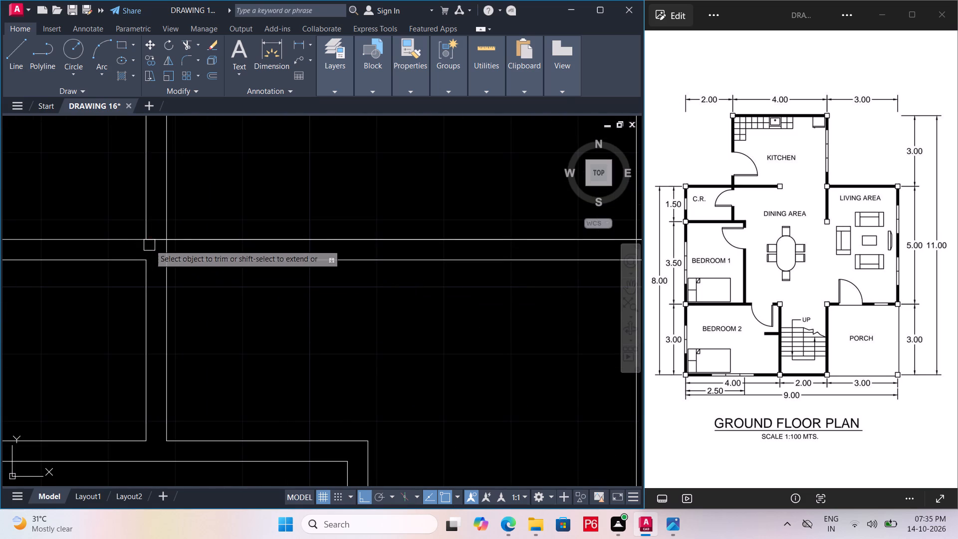
left_click(151, 242)
left_click(167, 249)
left_click(158, 241)
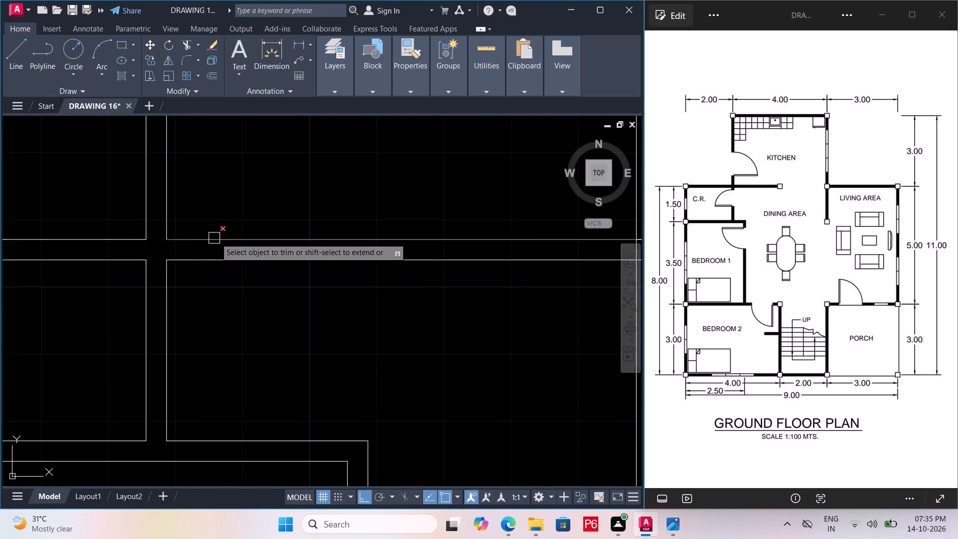
Trim the crossing line segments where the kitchen's right wall and the living area partition meet the upper wall, redoing one undone trim.
scroll(237, 250, "down", 3)
scroll(365, 252, "up", 3)
left_click(248, 261)
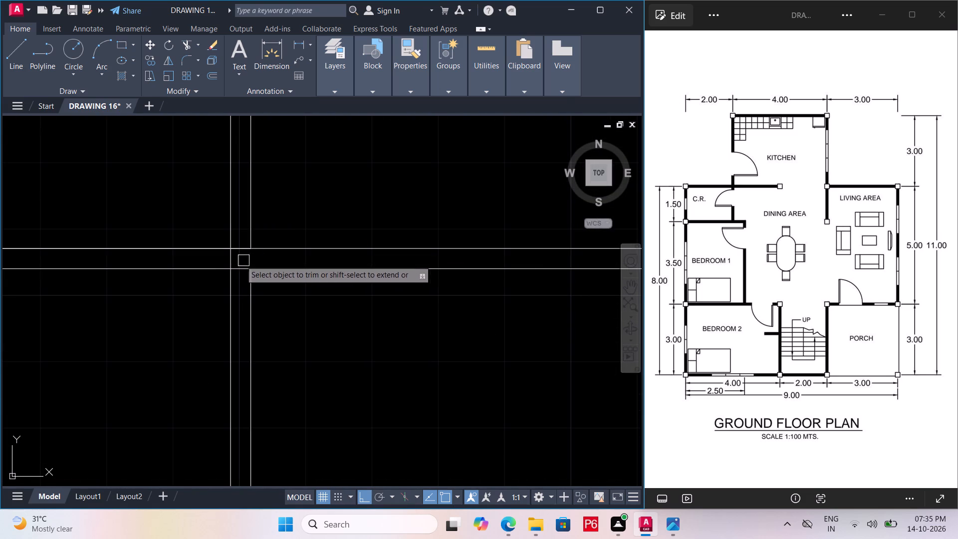
left_click_drag(226, 260, 235, 258)
left_click(241, 252)
left_click_drag(239, 270, 242, 262)
left_click(245, 245)
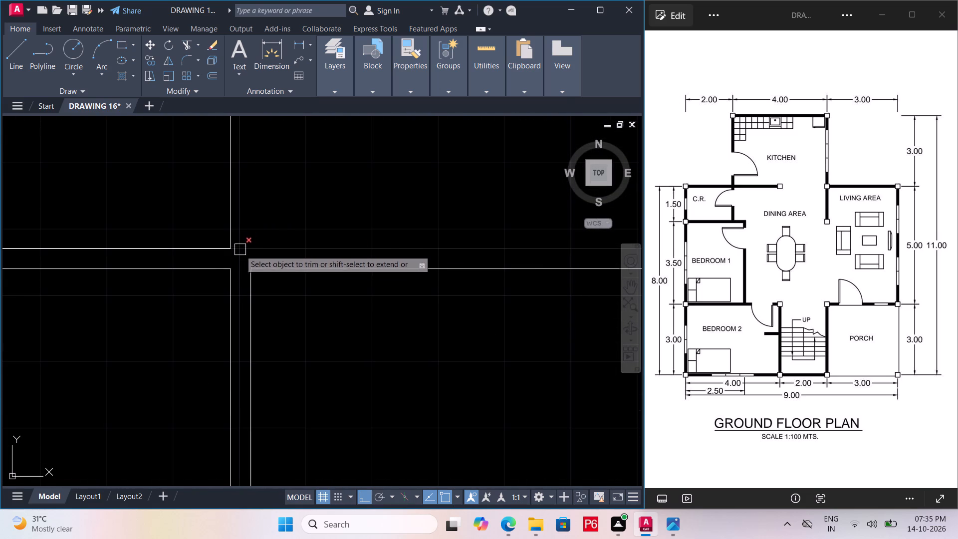
key("ctrl+z")
left_click(242, 248)
scroll(351, 242, "down", 3)
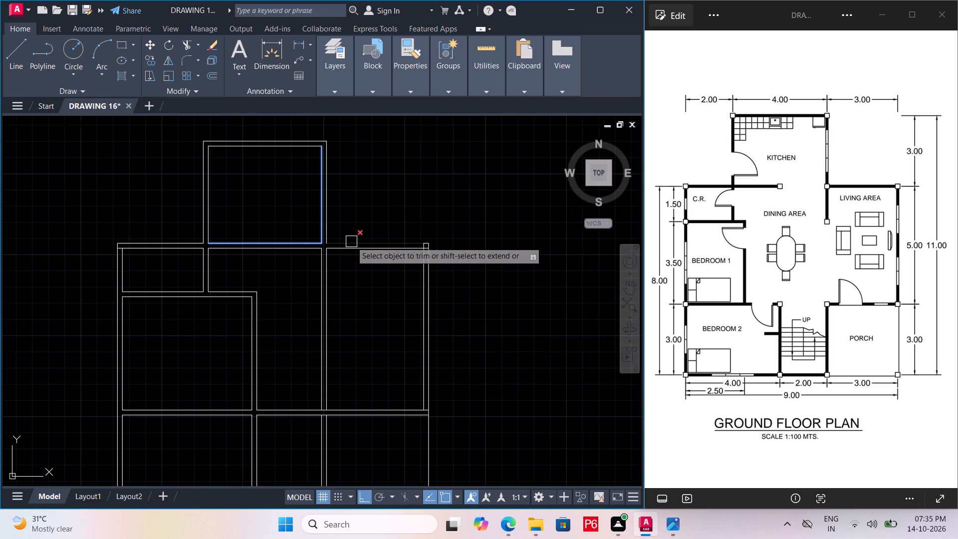
Trim the overlapping inner line ends at the C.R.'s upper left corner and the living area's upper right corner.
scroll(125, 255, "up", 4)
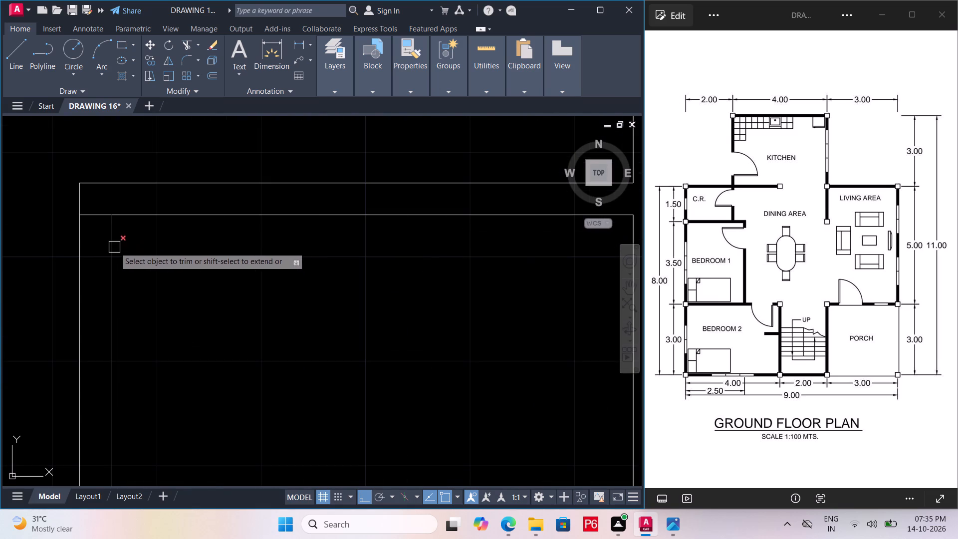
left_click(92, 217)
scroll(89, 251, "down", 4)
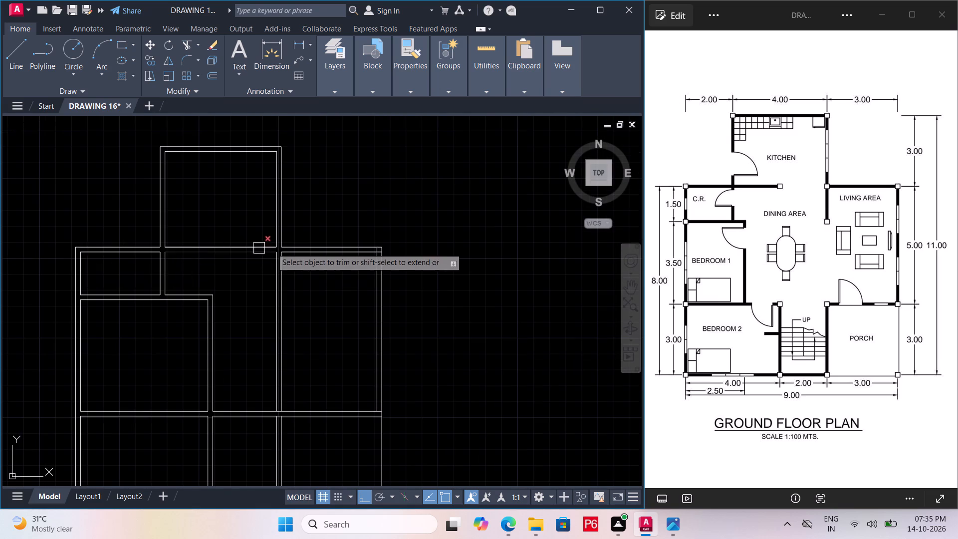
scroll(367, 252, "up", 3)
left_click(401, 243)
left_click(406, 255)
scroll(409, 206, "down", 4)
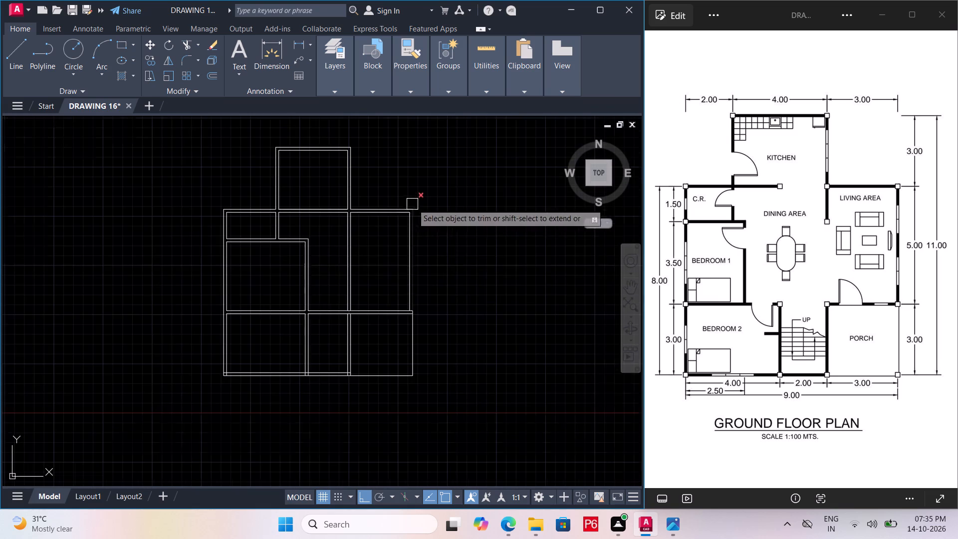
Trim the crossing line segments where the dining and living area partition meets the wall above the stairs and porch.
scroll(279, 240, "up", 2)
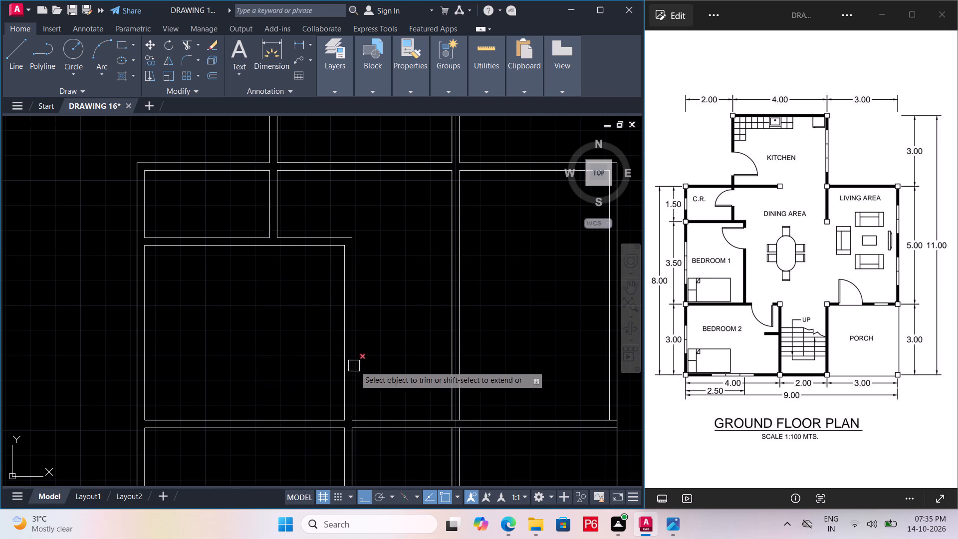
scroll(384, 337, "down", 1)
middle_click_drag(374, 321, 367, 312)
scroll(432, 374, "up", 4)
middle_click_drag(393, 382, 389, 333)
left_click_drag(375, 342, 376, 390)
left_click(376, 390)
left_click(382, 366)
scroll(366, 354, "down", 2)
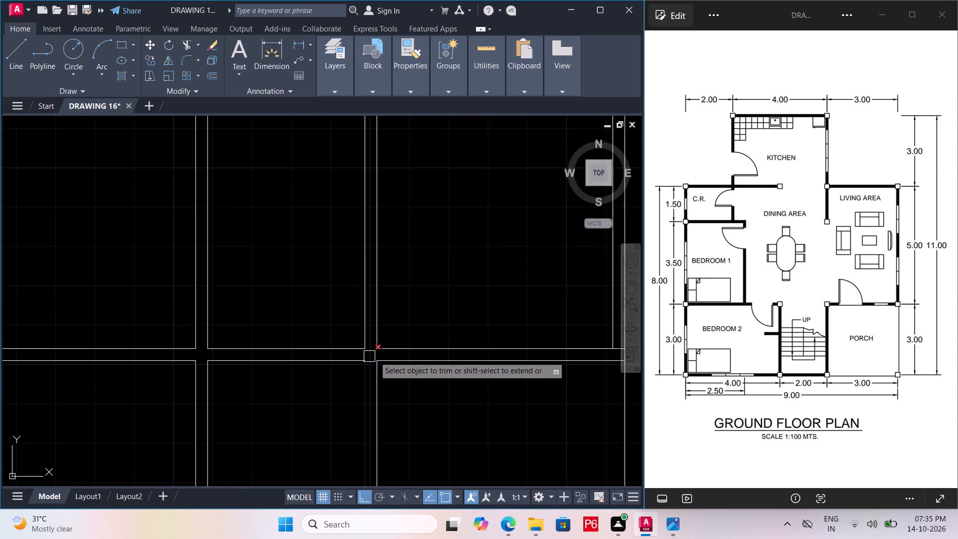
scroll(371, 390, "up", 2)
left_click(371, 390)
scroll(318, 316, "down", 3)
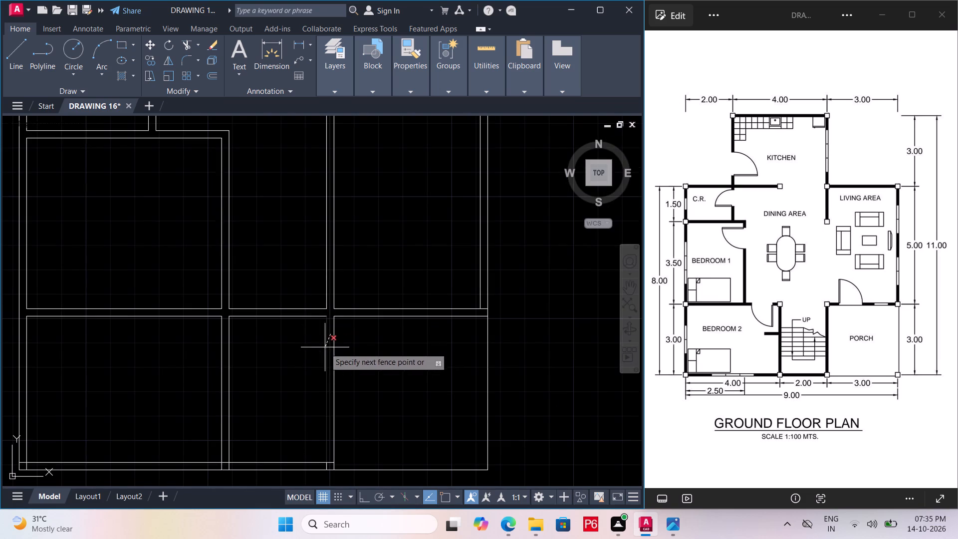
key("Escape")
Trim the end of the living area's lower inner wall line between the inner and outer lines of the right wall.
scroll(478, 317, "up", 2)
type("TR")
key("space")
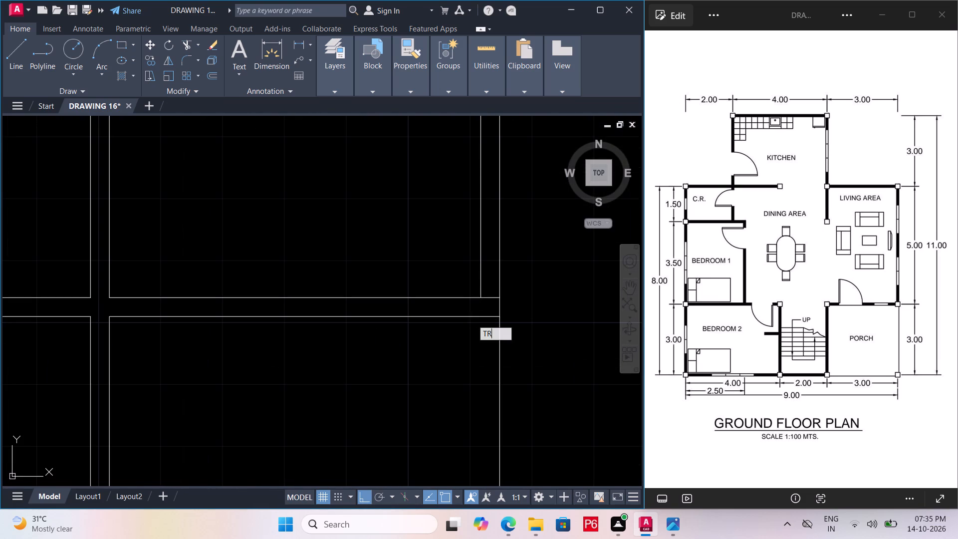
key("space")
left_click(488, 297)
scroll(458, 290, "down", 2)
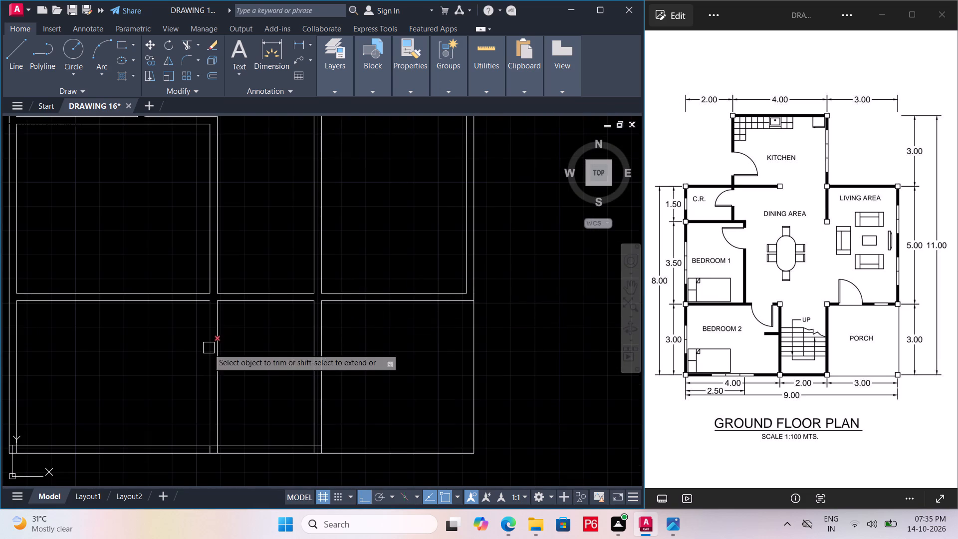
Trim the overlapping line ends where the Bedroom 2 and stairs partition meets the lower wall, undoing and redoing one trim.
scroll(177, 354, "down", 1)
middle_click_drag(191, 354, 287, 349)
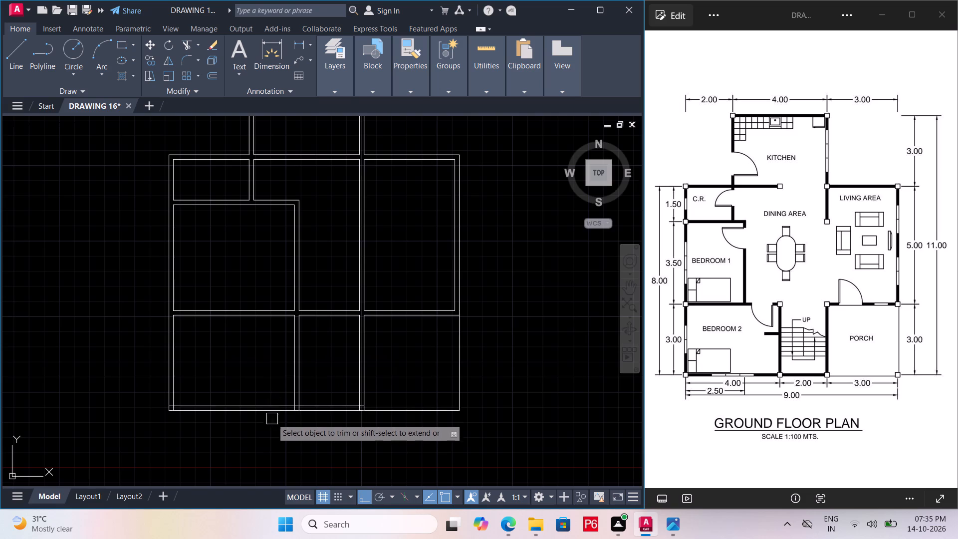
scroll(289, 412, "up", 3)
left_click_drag(295, 401, 302, 397)
left_click(305, 393)
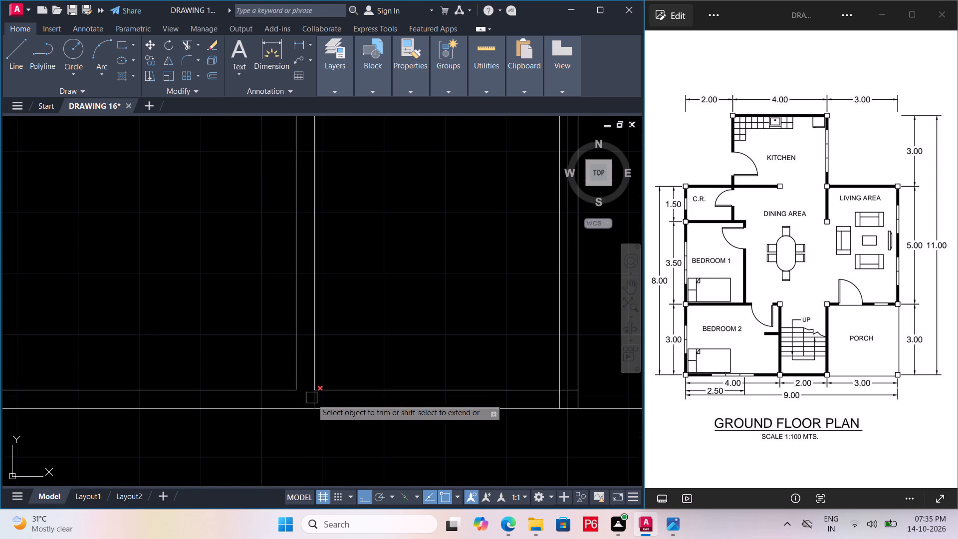
left_click(312, 398)
middle_click_drag(532, 389, 437, 388)
key("ctrl+z")
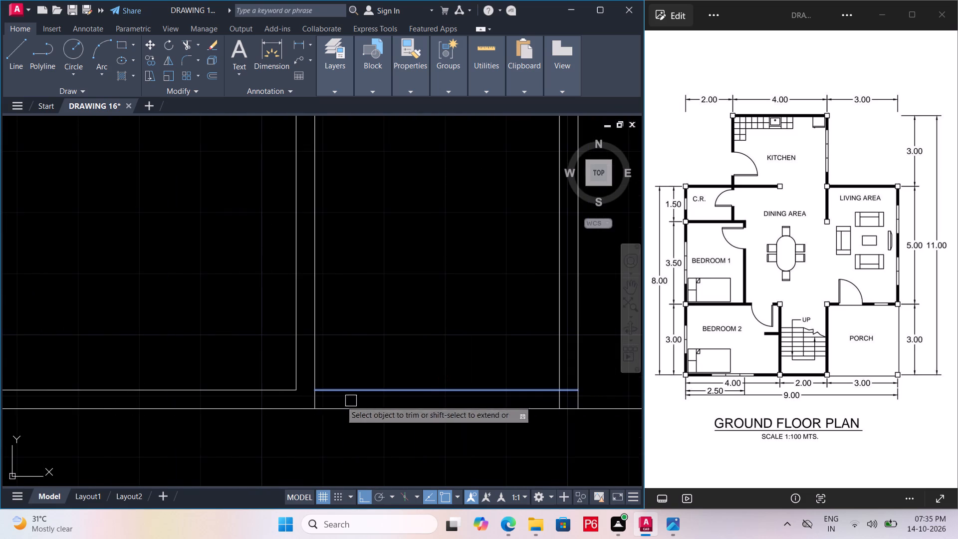
scroll(333, 399, "up", 1)
left_click(302, 399)
Trim the overlapping inner line ends at the lower right corner of the stairs area.
scroll(372, 383, "down", 2)
middle_click_drag(299, 383, 233, 376)
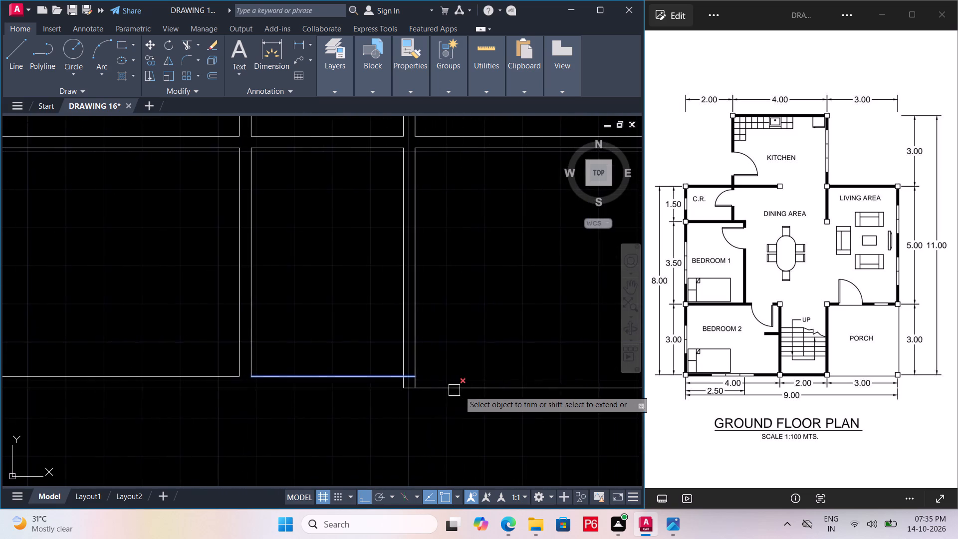
scroll(459, 389, "up", 3)
left_click_drag(234, 365, 242, 359)
left_click(261, 336)
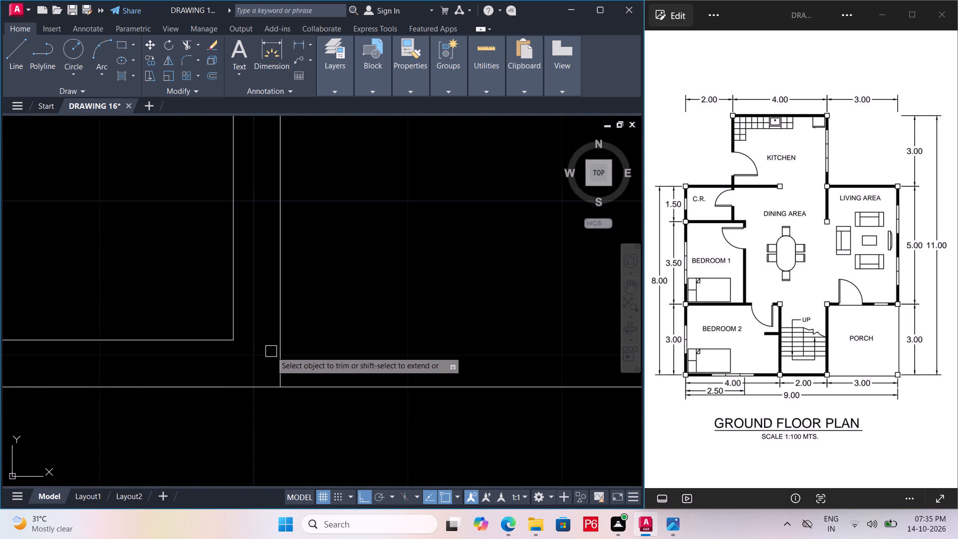
Save the drawing with the trimmed lower wall junctions.
key("ctrl+s")
scroll(298, 371, "down", 2, "ctrl")
key("ctrl+s")
key("ctrl+s")
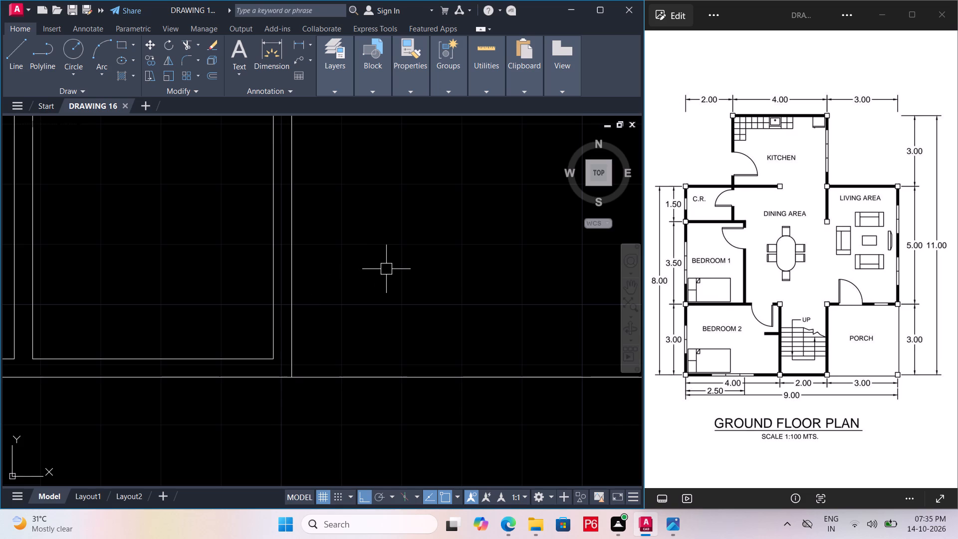
scroll(281, 327, "down", 3)
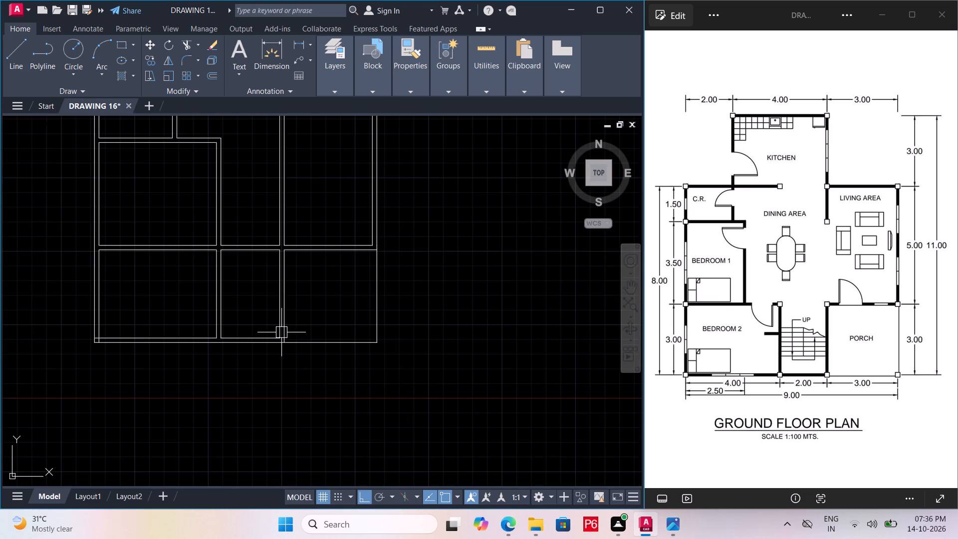
key("ctrl+s")
key("ctrl+s")
scroll(281, 332, "down", 1, "ctrl")
key("ctrl+s")
key("ctrl+s")
Examine the whole wall layout and its room proportions against the reference ground floor plan.
middle_click_drag(295, 334, 323, 360)
scroll(295, 334, "down", 1)
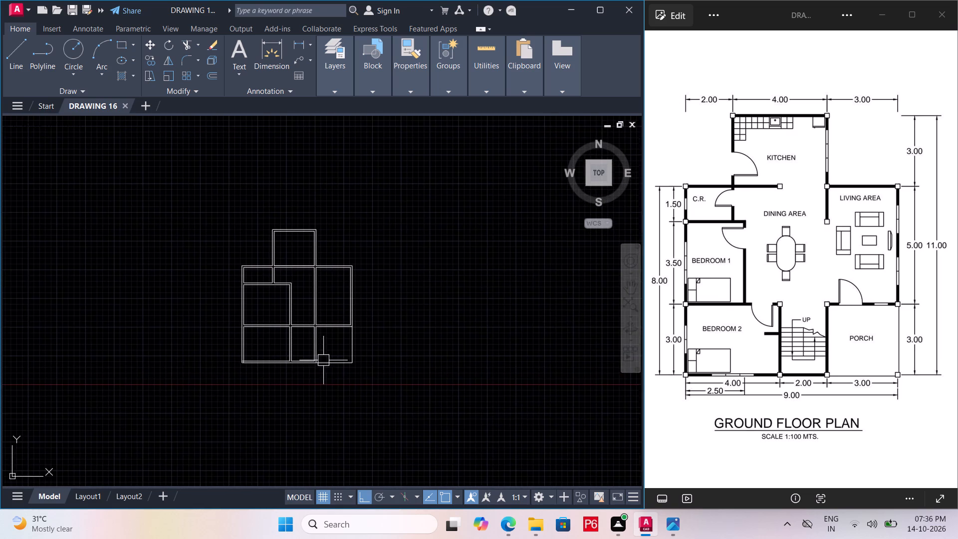
scroll(323, 360, "up", 2)
middle_click_drag(321, 355, 391, 418)
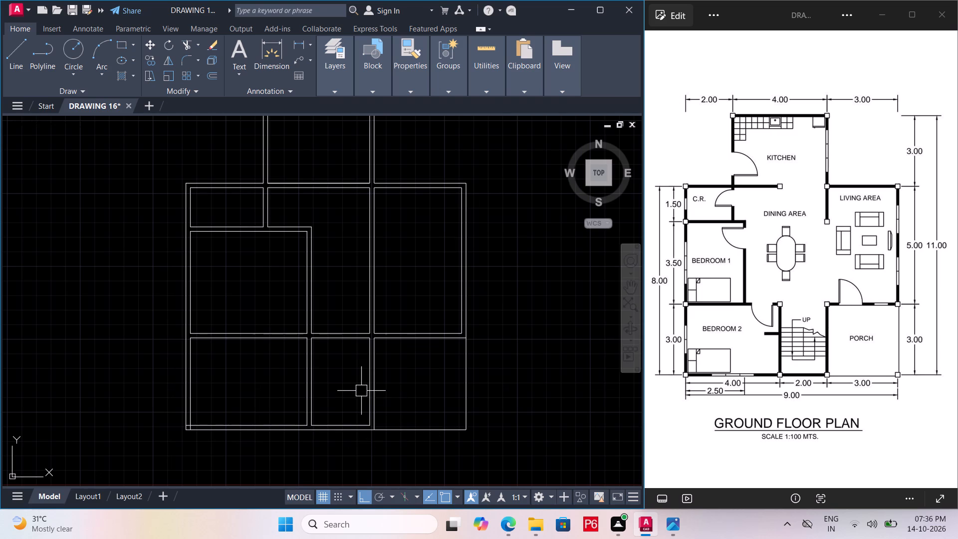
middle_click_drag(262, 326, 304, 374)
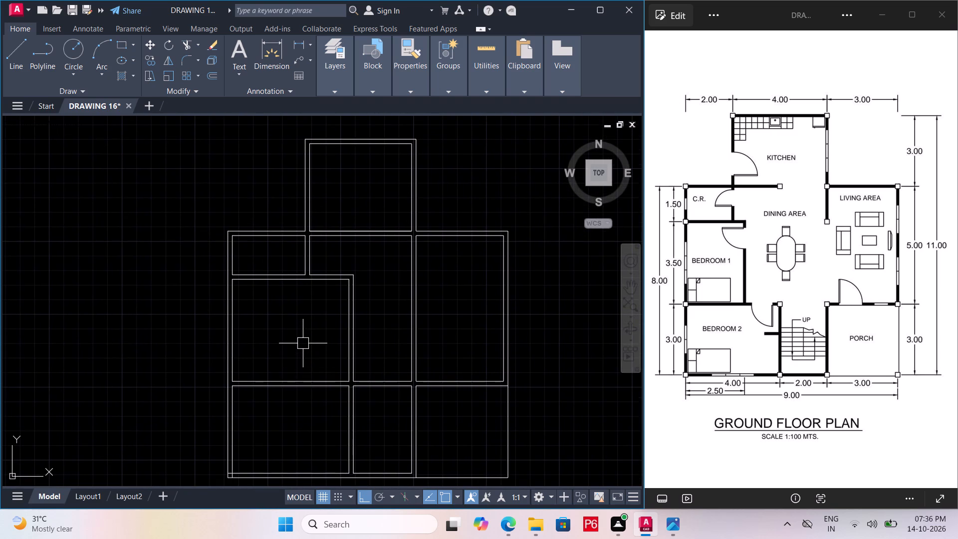
middle_click_drag(326, 315, 374, 314)
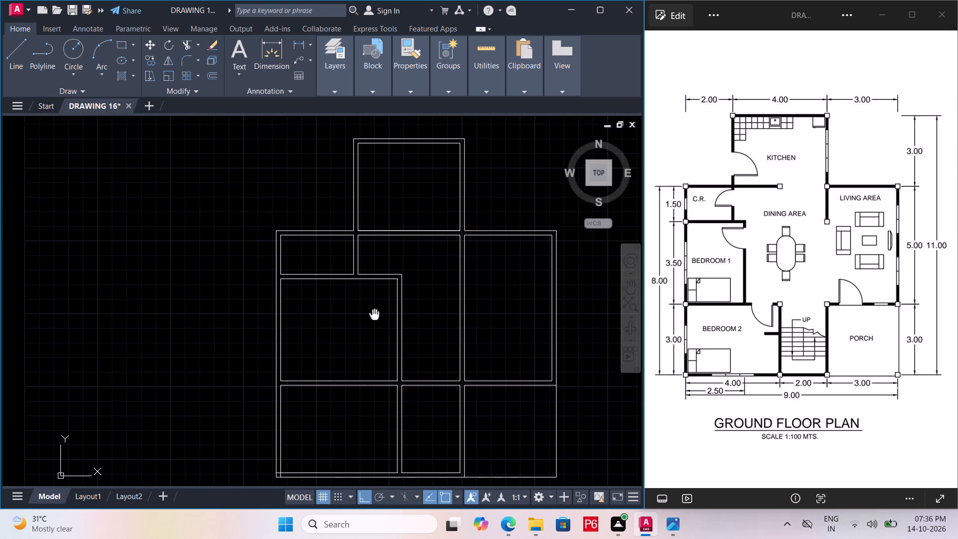
middle_click_drag(374, 314, 372, 320)
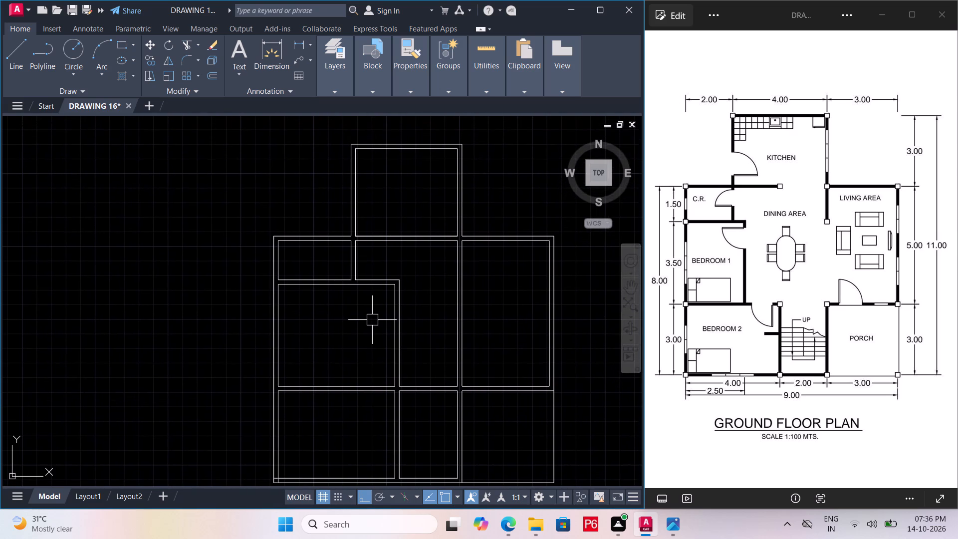
scroll(367, 321, "up", 1)
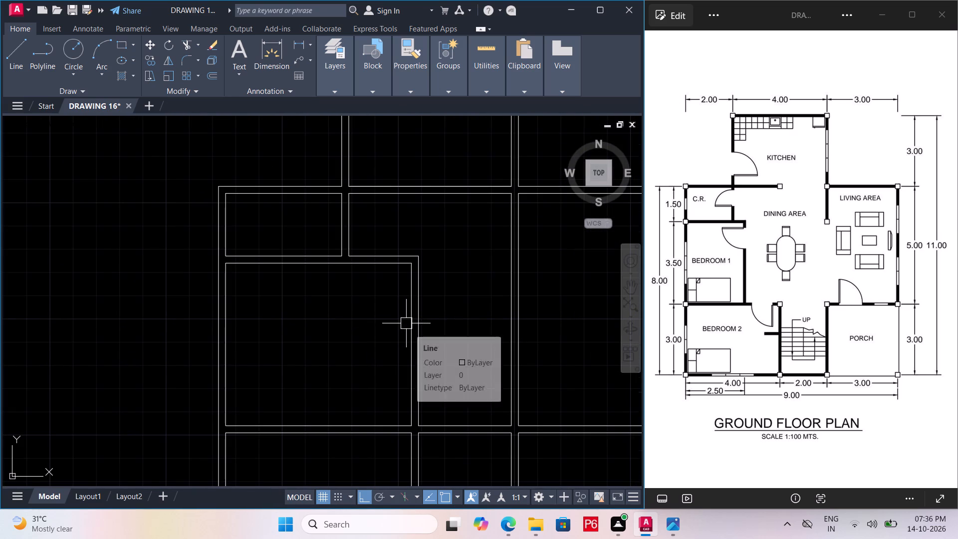
scroll(399, 322, "down", 2)
middle_click_drag(394, 322, 349, 311)
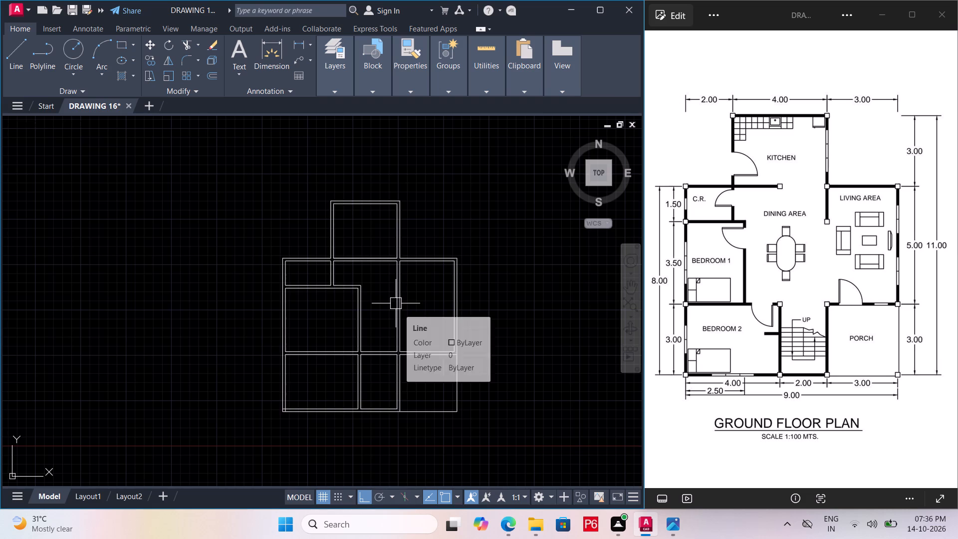
Offset the inner line of the kitchen's left wall 4 to the right.
key("Escape")
left_click(335, 234)
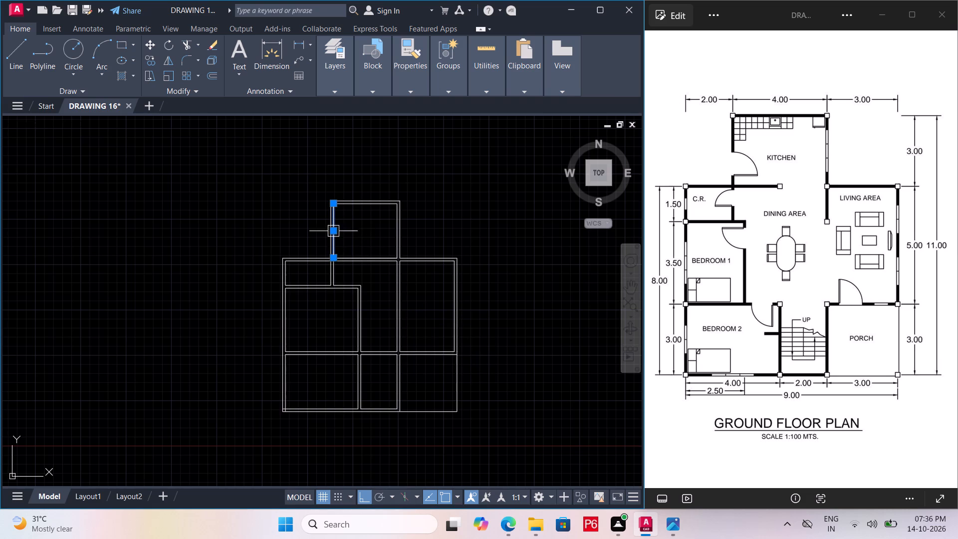
key("o")
key("Return")
key("4")
key("Return")
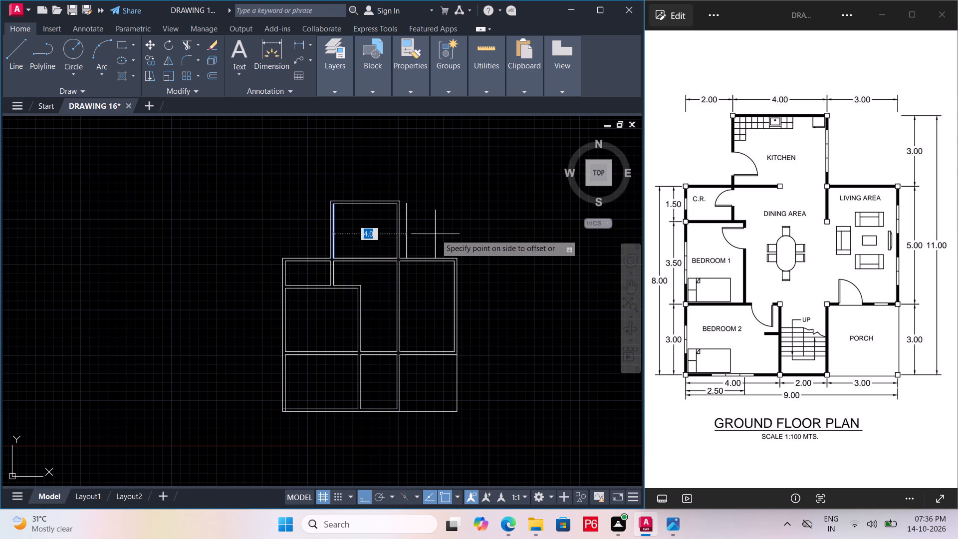
left_click(436, 234)
key("Escape")
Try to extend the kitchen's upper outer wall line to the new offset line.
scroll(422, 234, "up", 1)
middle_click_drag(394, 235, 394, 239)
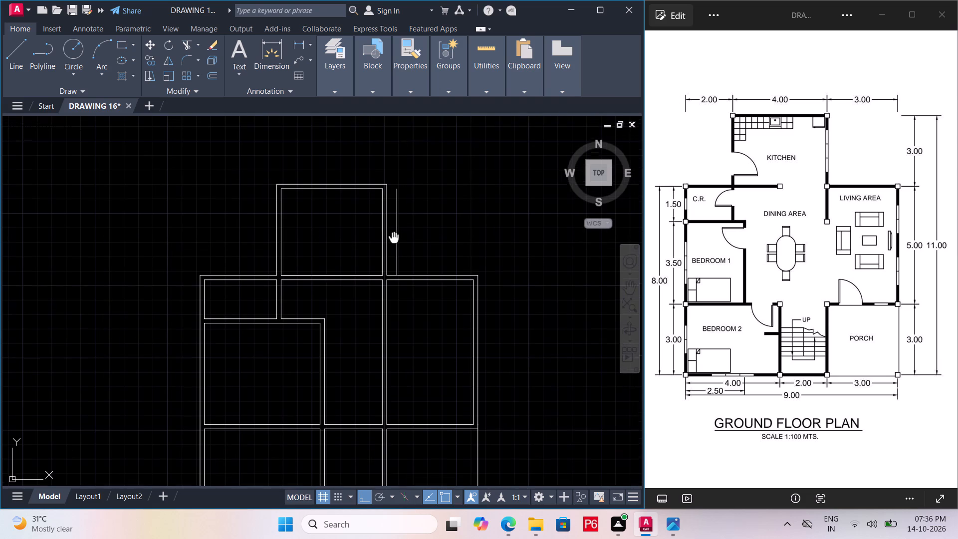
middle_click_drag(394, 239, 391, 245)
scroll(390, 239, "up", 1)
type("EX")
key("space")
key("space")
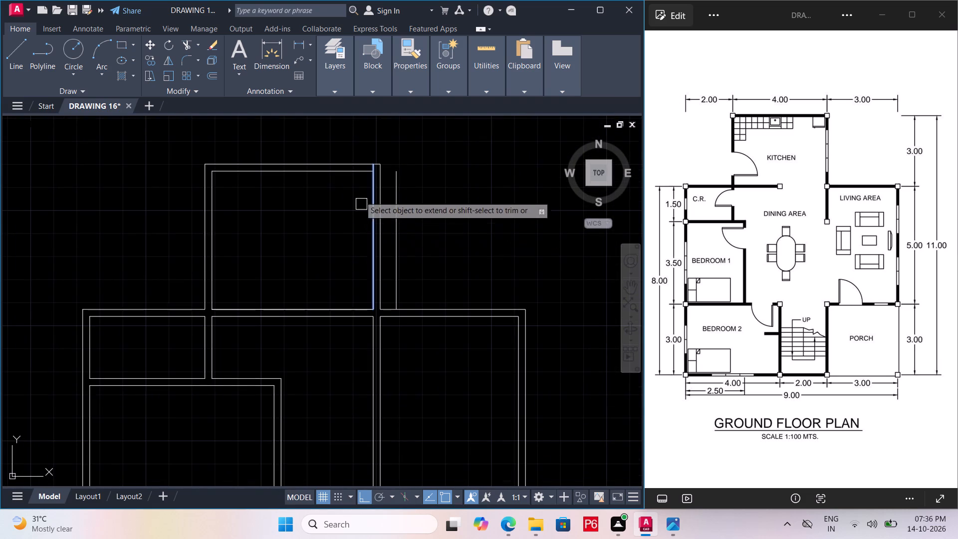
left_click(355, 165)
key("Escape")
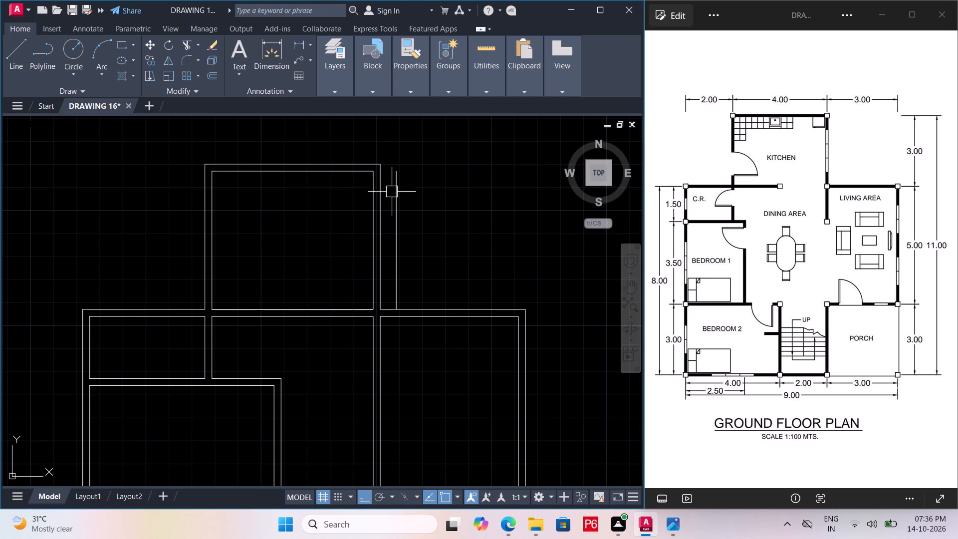
Fillet the kitchen's upper outer wall line with the new offset line into a square corner.
type("F")
key("space")
left_click(400, 192)
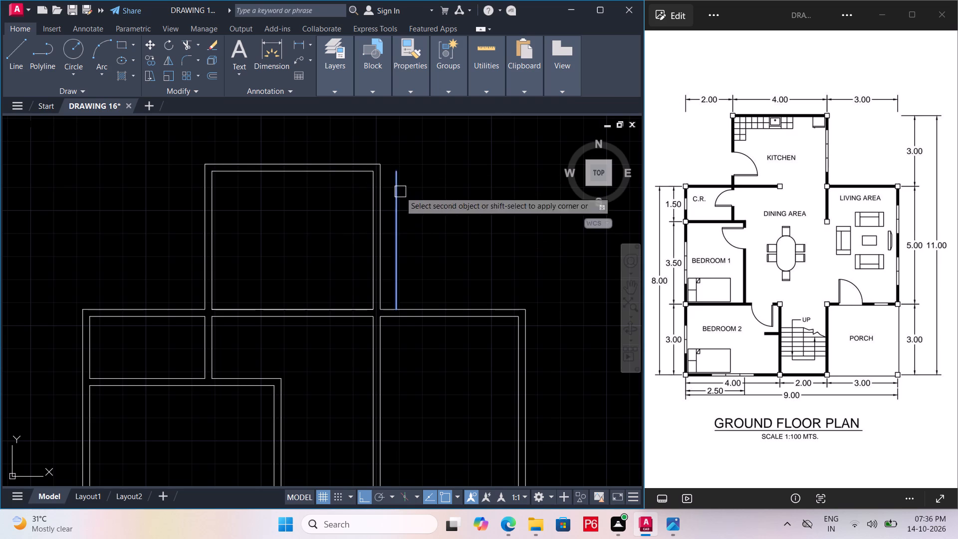
left_click(349, 162)
key("Escape")
Extend the kitchen's upper inner wall line to the new outer line on the right.
scroll(363, 171, "up", 2)
type("EX")
key("space")
key("space")
left_click(363, 171)
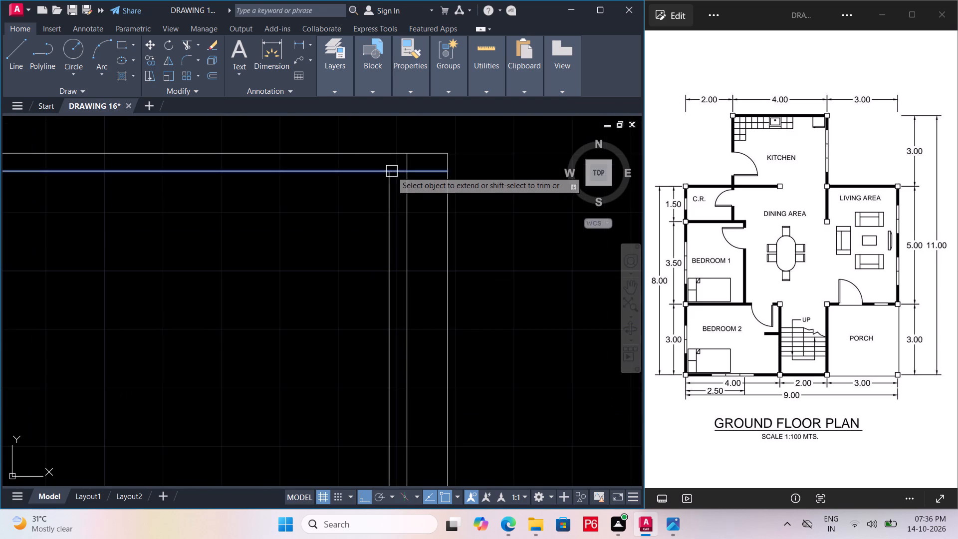
left_click(392, 172)
key("Escape")
Trim away both lines of the kitchen's old right wall.
scroll(399, 170, "up", 1)
type("TR")
key("space")
key("space")
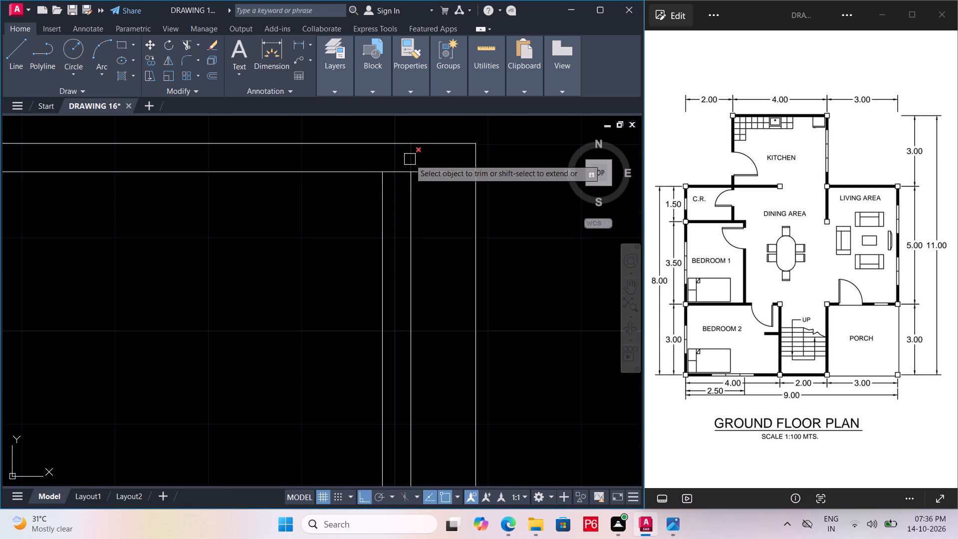
left_click(410, 157)
left_click(386, 207)
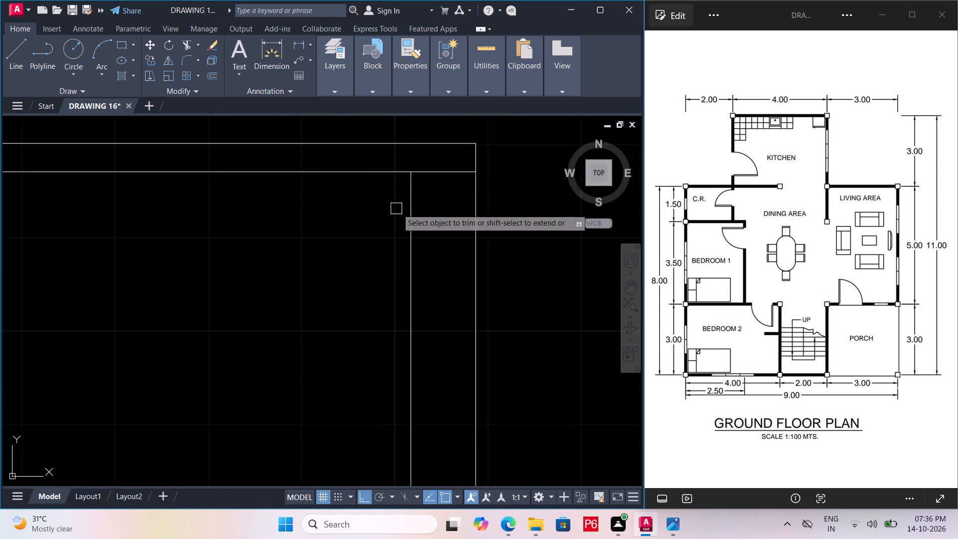
left_click(407, 212)
scroll(403, 191, "down", 2)
key("Escape")
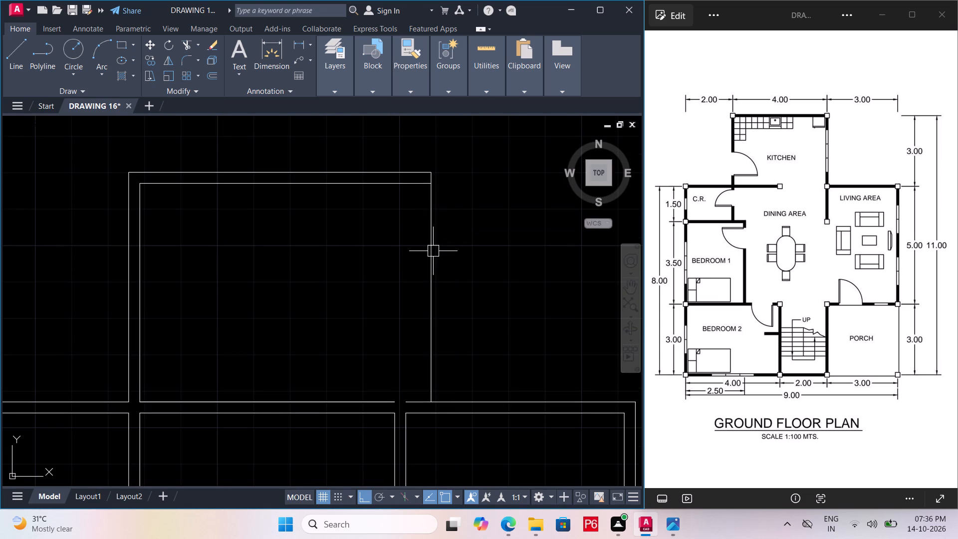
Offset the kitchen's new right wall line 0.1524 inward and save the drawing.
left_click(433, 252)
key("o")
key("Return")
type("0.")
key("1")
type("524")
key("Return")
left_click(367, 249)
key("ctrl+s")
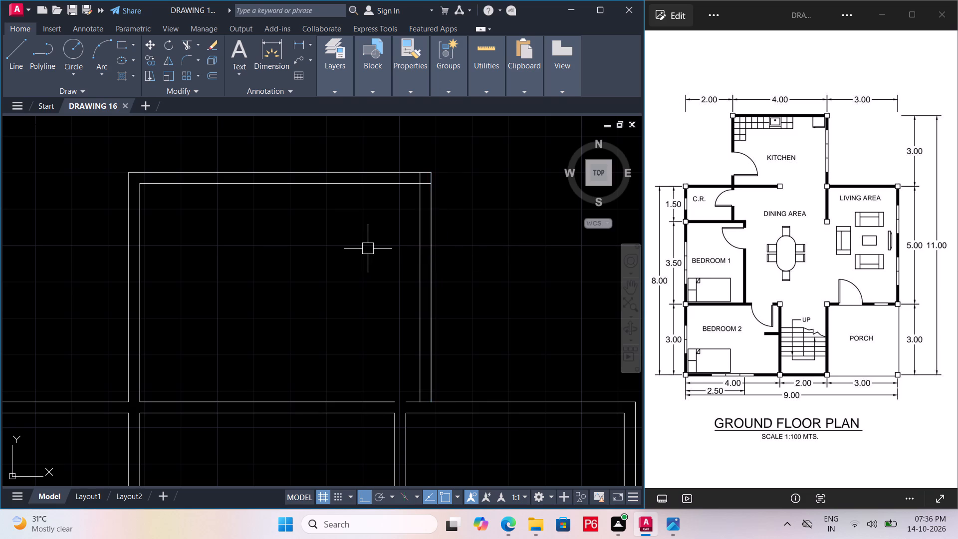
key("ctrl+s")
key("ctrl+s")
Trim the overlapping inner line ends at the kitchen's upper right corner.
scroll(408, 187, "up", 2)
key("t")
key("r")
key("space")
key("space")
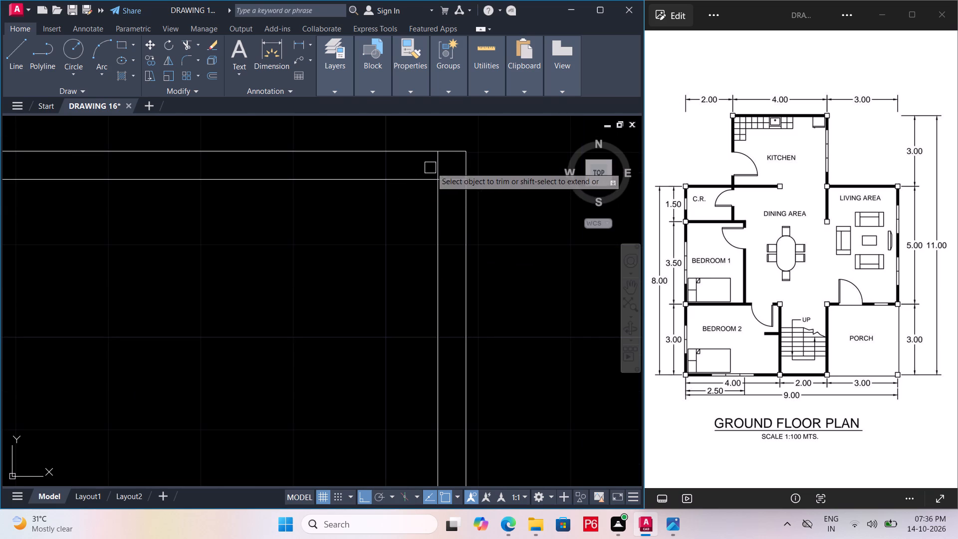
left_click(434, 164)
left_click(448, 180)
Trim the line segment between the kitchen's two right wall lines at the living area's upper wall, and save the drawing.
scroll(436, 169, "down", 2)
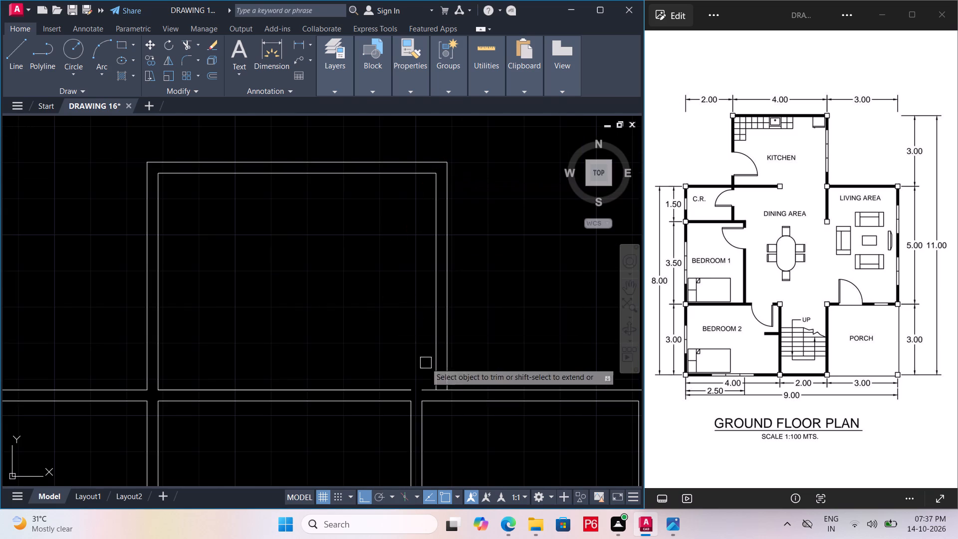
scroll(433, 389, "up", 1)
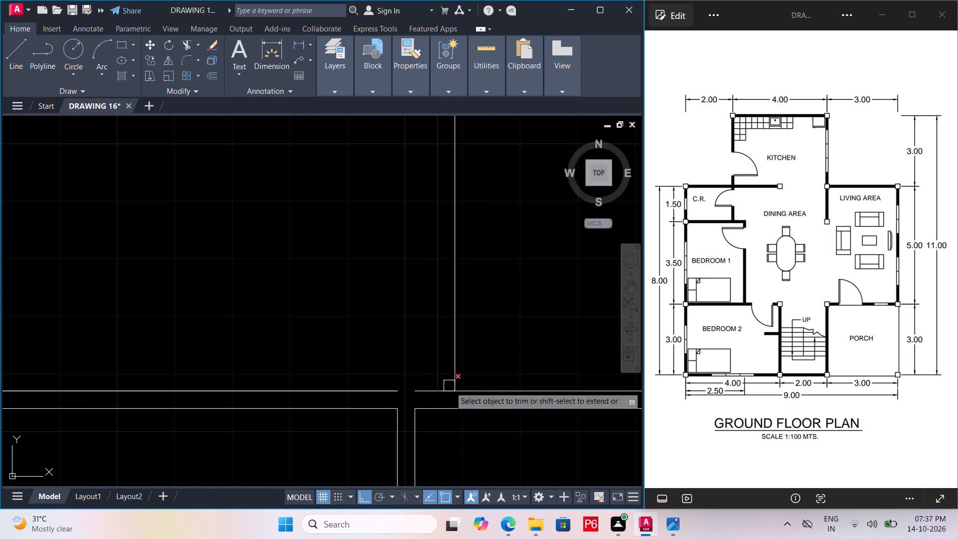
double_click(444, 394)
scroll(459, 389, "down", 1)
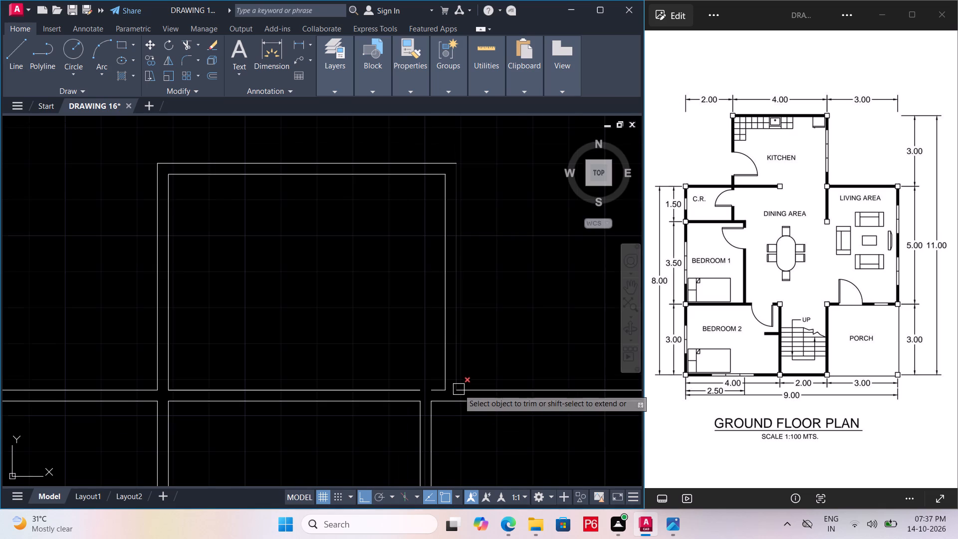
key("ctrl+s")
key("ctrl+s")
key("ctrl+s")
Join the two separate line pieces along the kitchen's lower edge into one line and save the drawing.
scroll(424, 394, "up", 2)
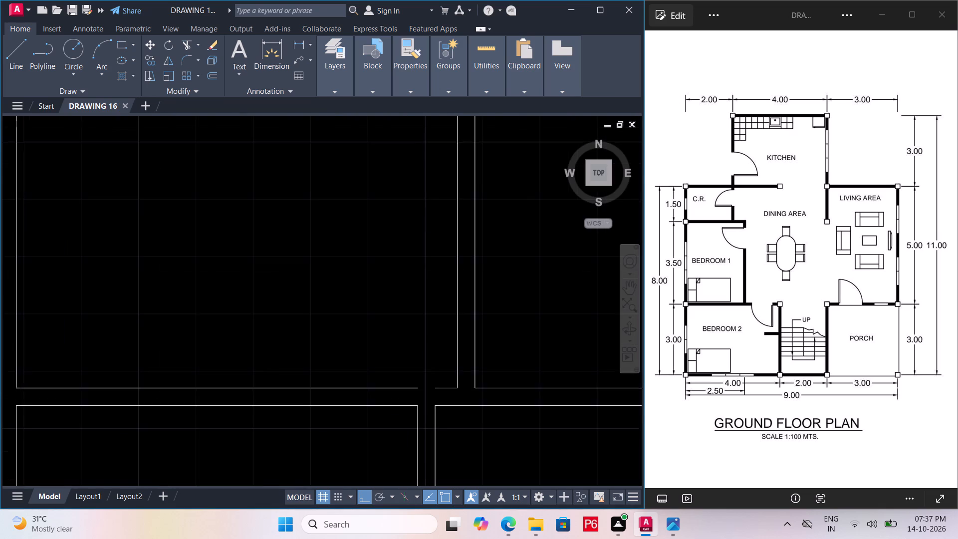
left_click(410, 388)
left_click(454, 386)
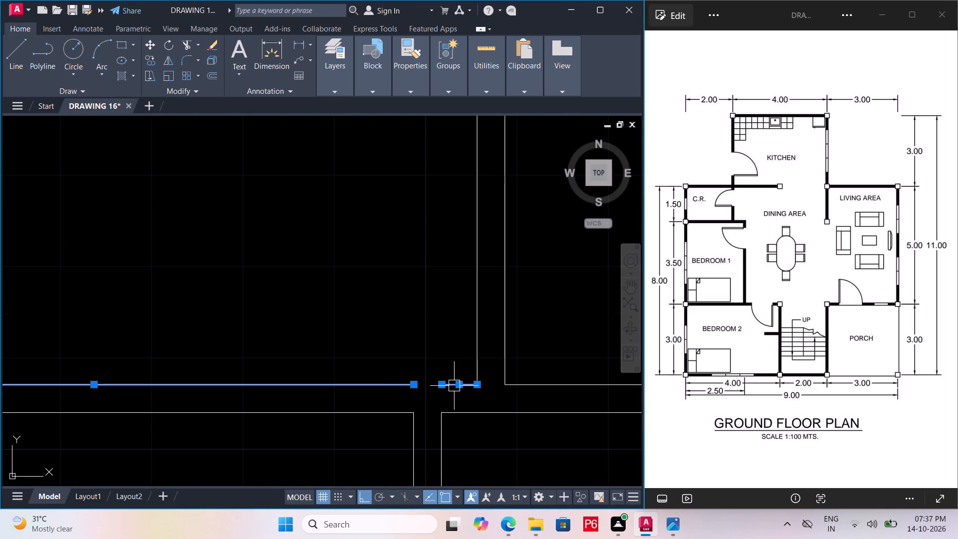
type("J")
key("space")
scroll(407, 384, "down", 2)
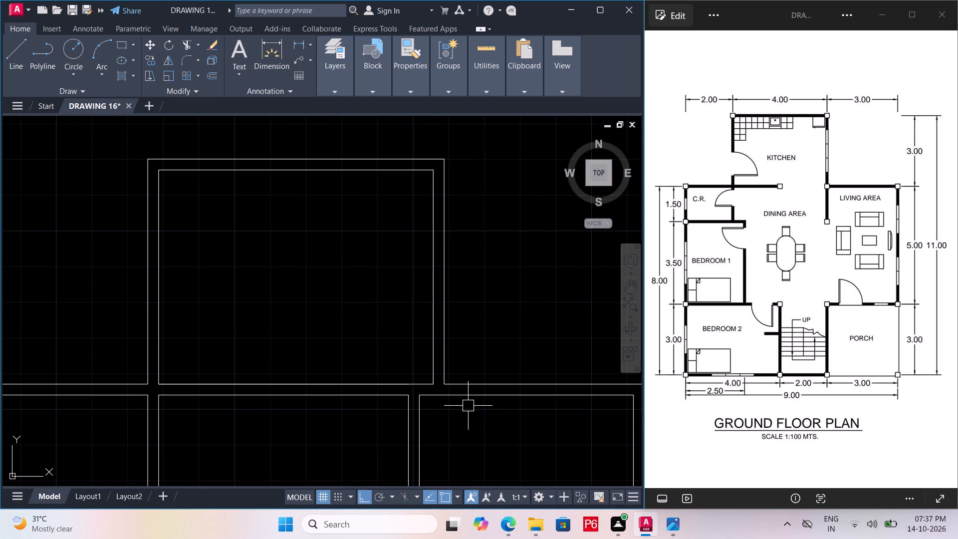
key("ctrl+s")
key("ctrl+s")
key("ctrl+s")
Delete the joined line along the kitchen's lower edge.
double_click(401, 390)
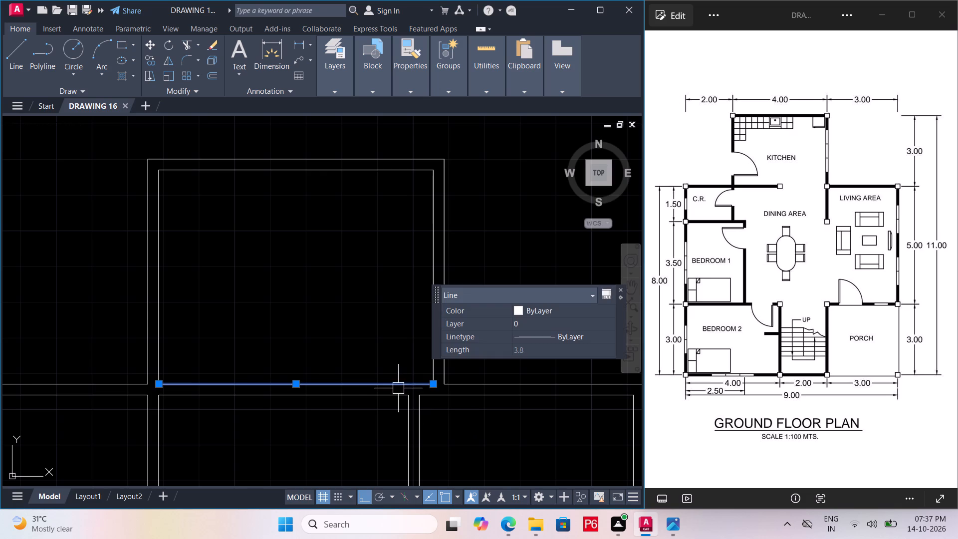
left_click(351, 388)
key("BackSpace")
key("BackSpace")
key("BackSpace")
key("Delete")
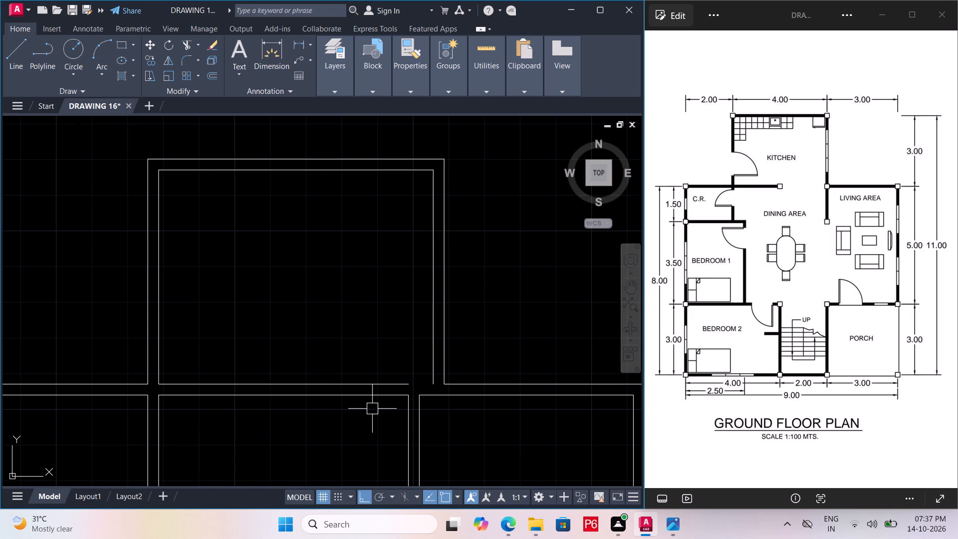
Stretch the line along the kitchen's lower edge to the kitchen's right inner wall line, and save the drawing.
left_click(386, 388)
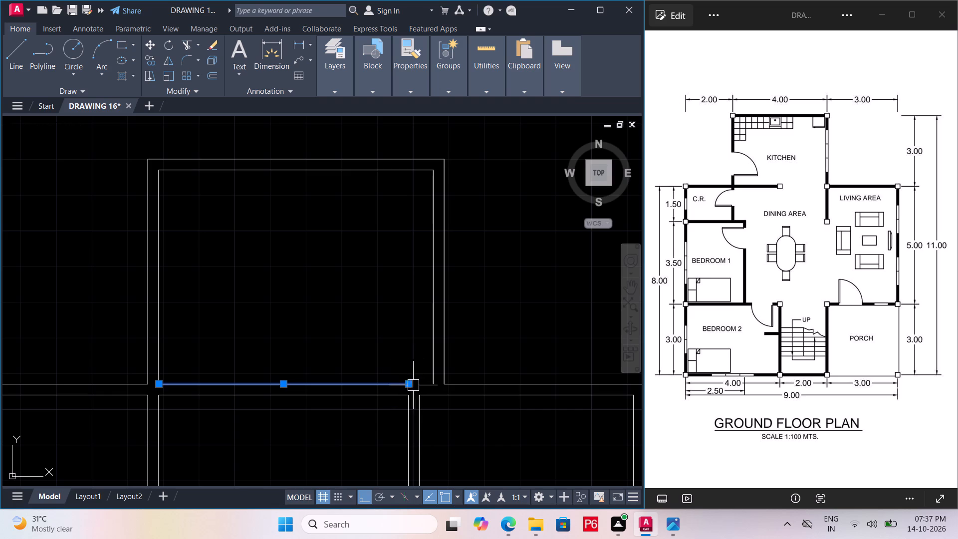
left_click(409, 385)
left_click(431, 383)
scroll(358, 389, "down", 2)
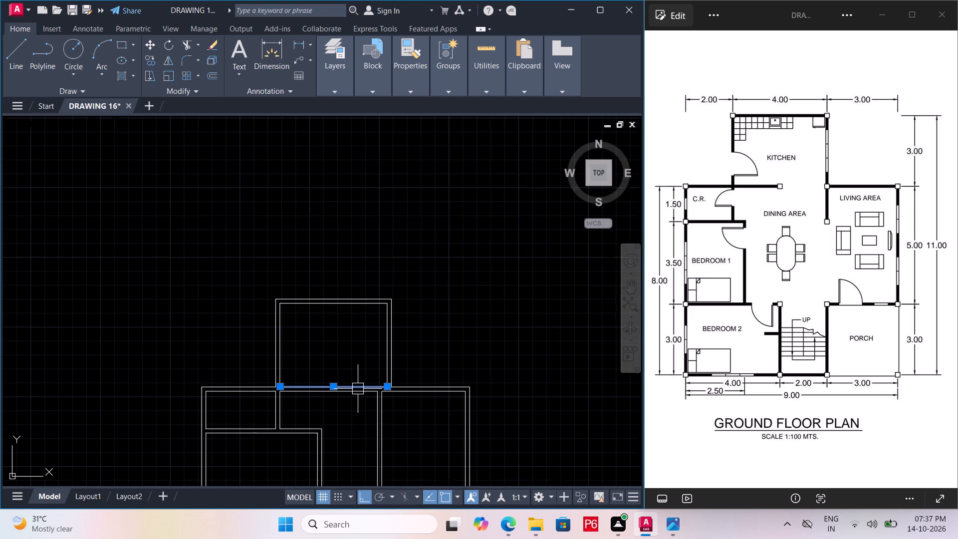
key("ctrl+s")
key("ctrl+s")
key("ctrl+s")
key("ctrl+s")
middle_click_drag(330, 399, 305, 334)
scroll(326, 391, "down", 1)
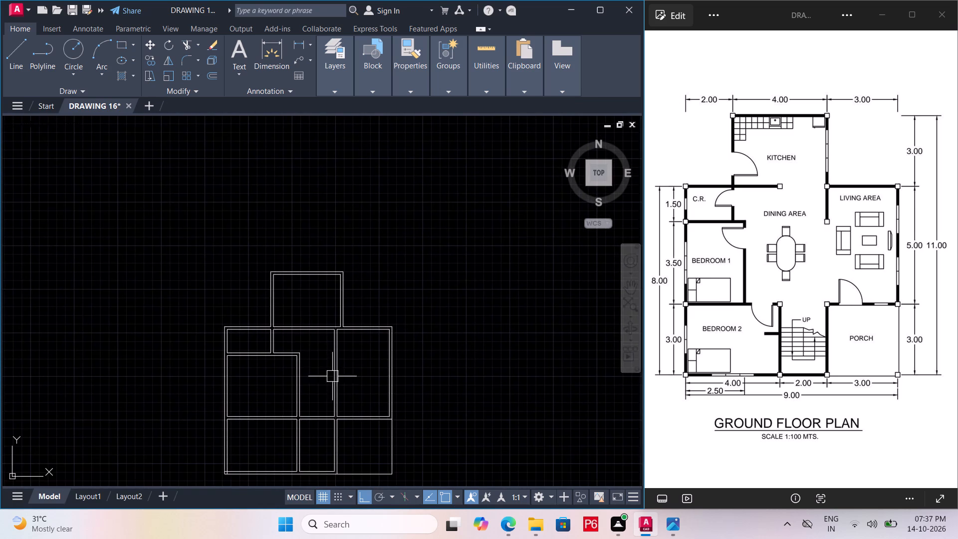
Delete the two vertical wall lines between the dining area and the living area.
scroll(340, 366, "up", 1)
middle_click_drag(310, 365, 329, 353)
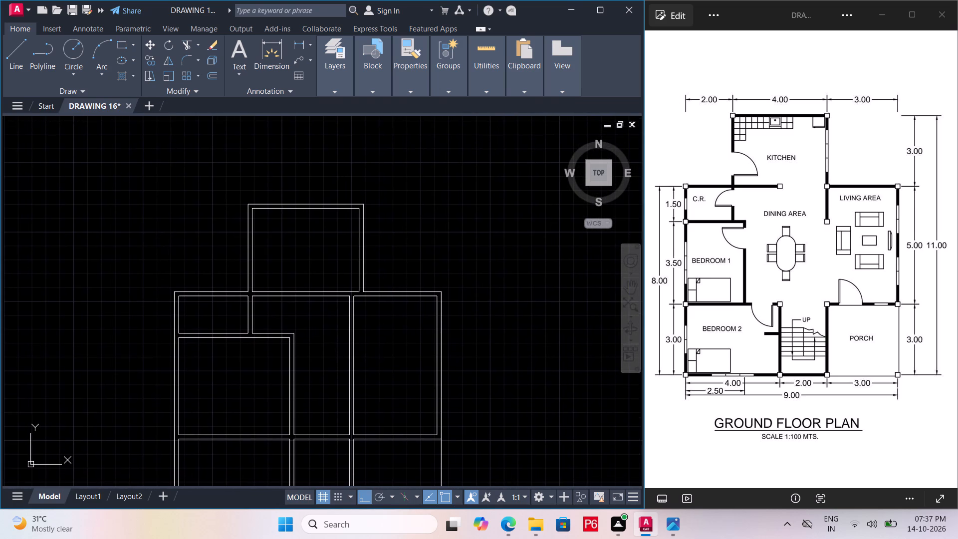
left_click(359, 350)
scroll(357, 348, "up", 1)
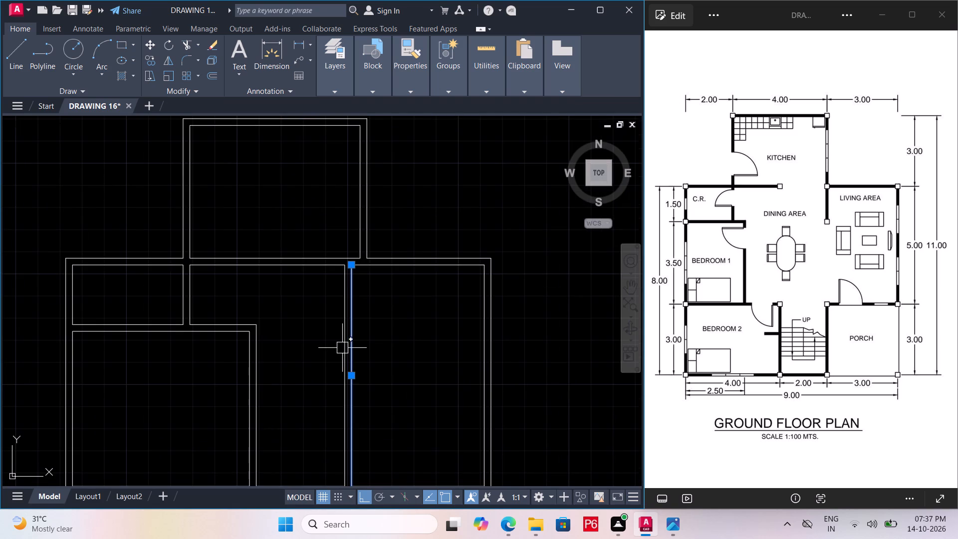
double_click(342, 348)
key("Delete")
Join the two pieces of the upper wall's inner line across the gap between the dining and living areas.
scroll(346, 275, "up", 2)
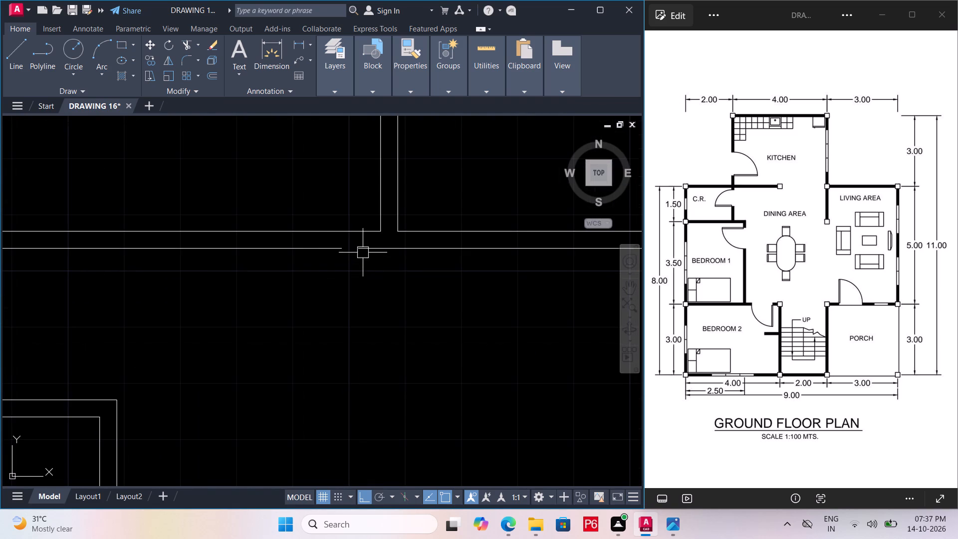
left_click(363, 252)
left_click(326, 252)
type("J")
key("space")
scroll(366, 268, "down", 2)
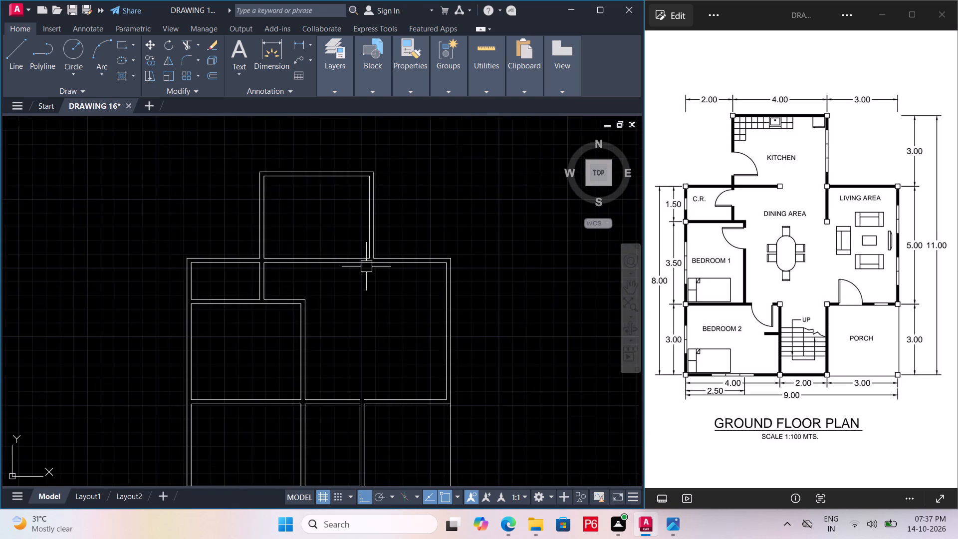
Join the two pieces of the line along the dining and living areas' lower edge into one line.
scroll(366, 267, "down", 2)
scroll(349, 352, "up", 4)
left_click_drag(397, 344, 407, 343)
double_click(463, 341)
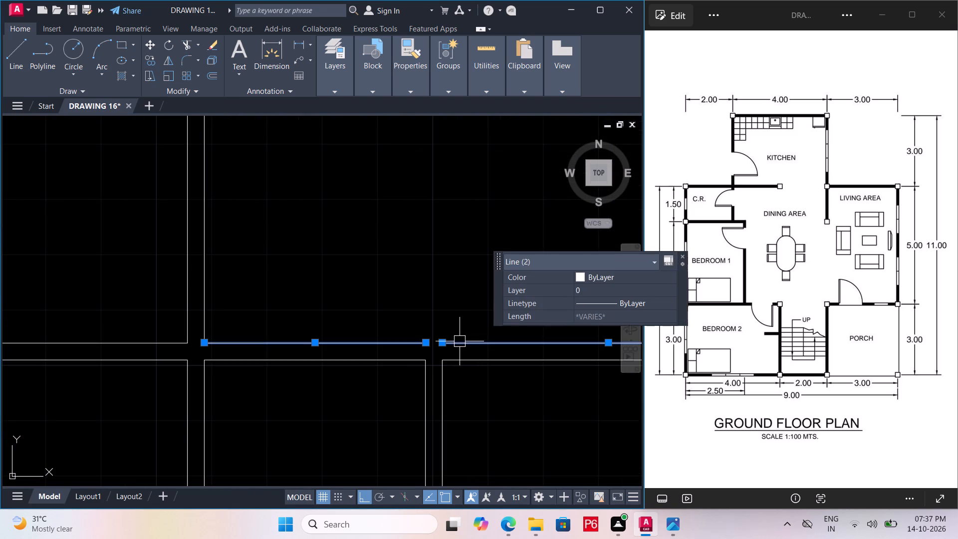
type("J")
key("space")
scroll(365, 346, "down", 4)
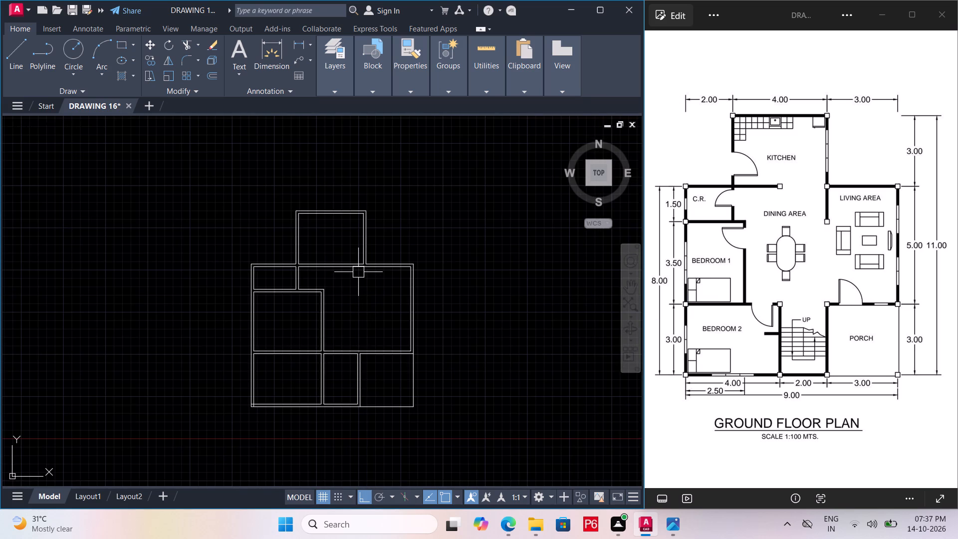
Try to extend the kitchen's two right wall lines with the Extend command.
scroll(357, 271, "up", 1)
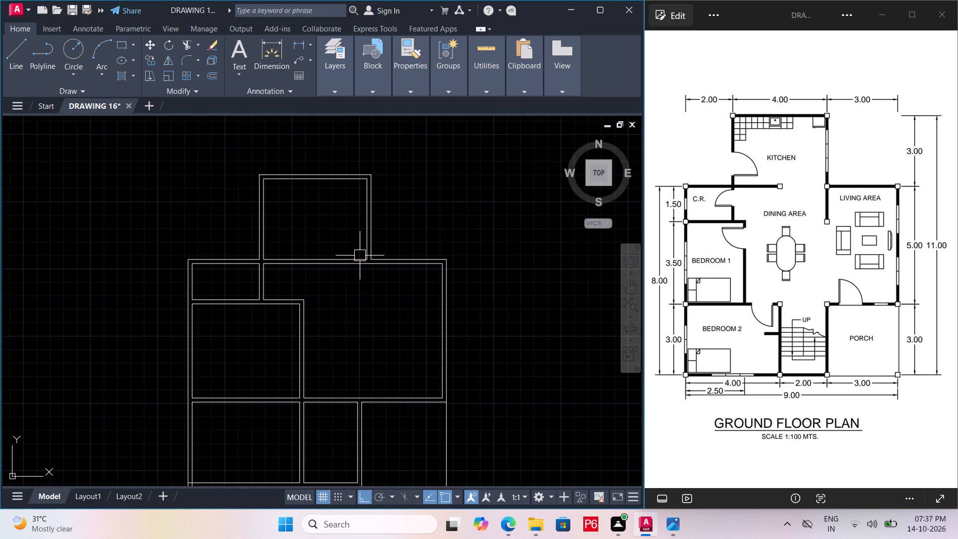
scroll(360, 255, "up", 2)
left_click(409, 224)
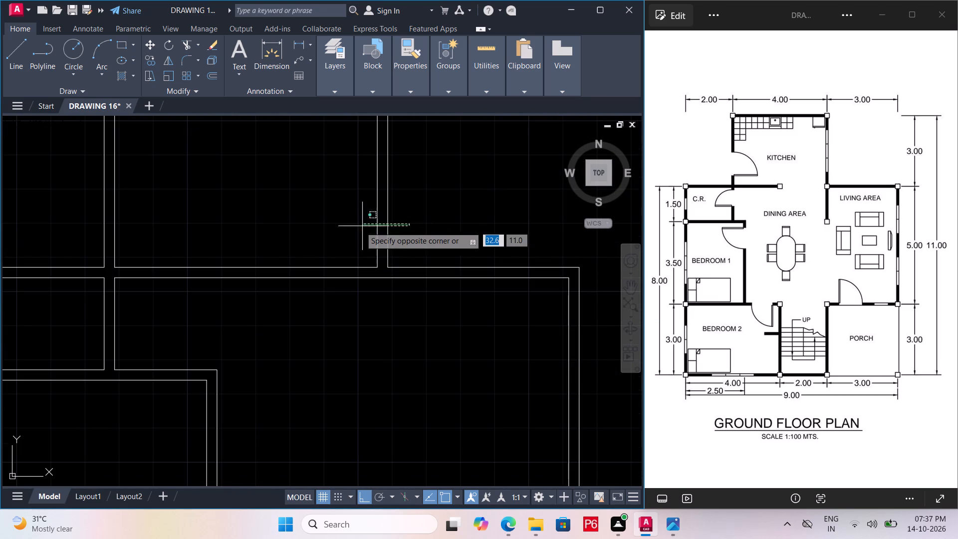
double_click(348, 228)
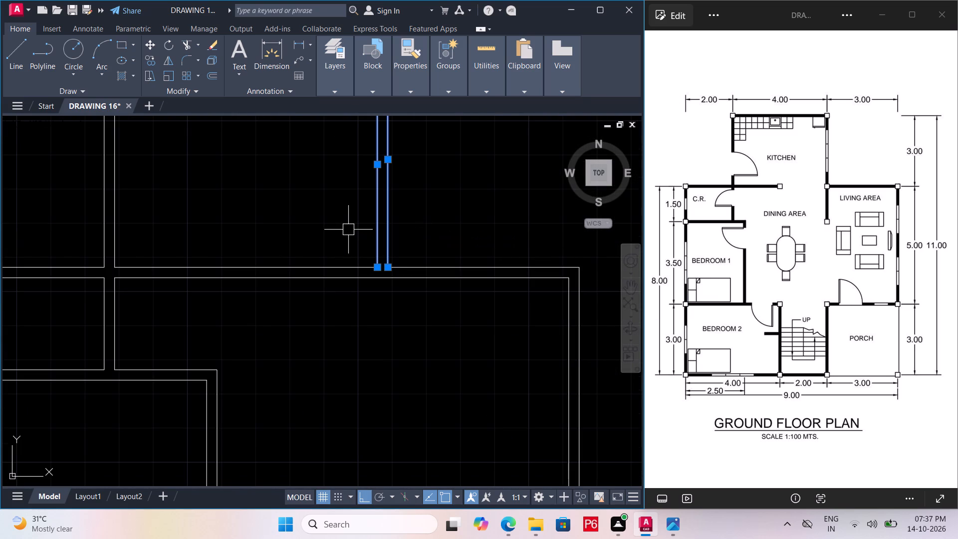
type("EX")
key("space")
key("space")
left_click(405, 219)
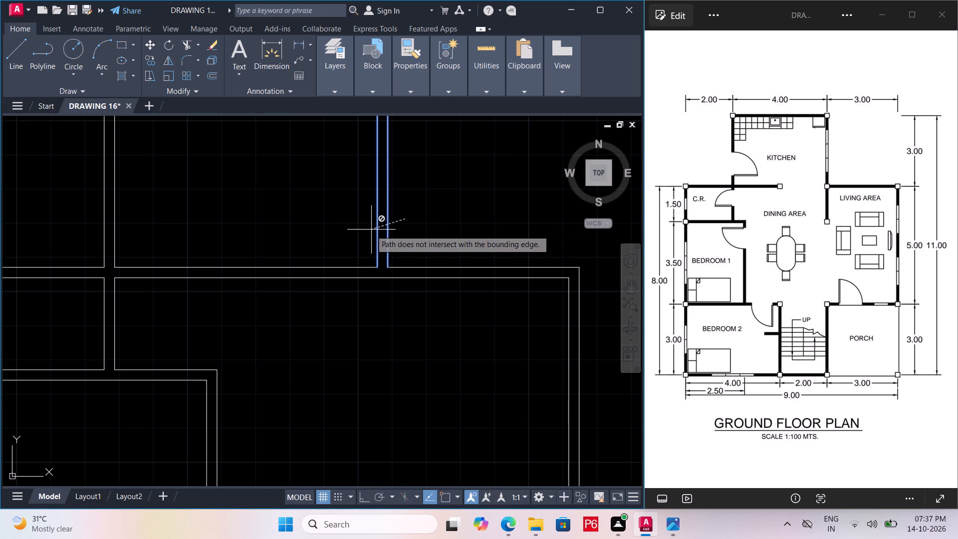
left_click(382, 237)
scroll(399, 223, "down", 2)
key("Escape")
Draw a vertical line from the lower end of the kitchen's right inner wall line down to the dining area's lower wall.
middle_click(400, 208)
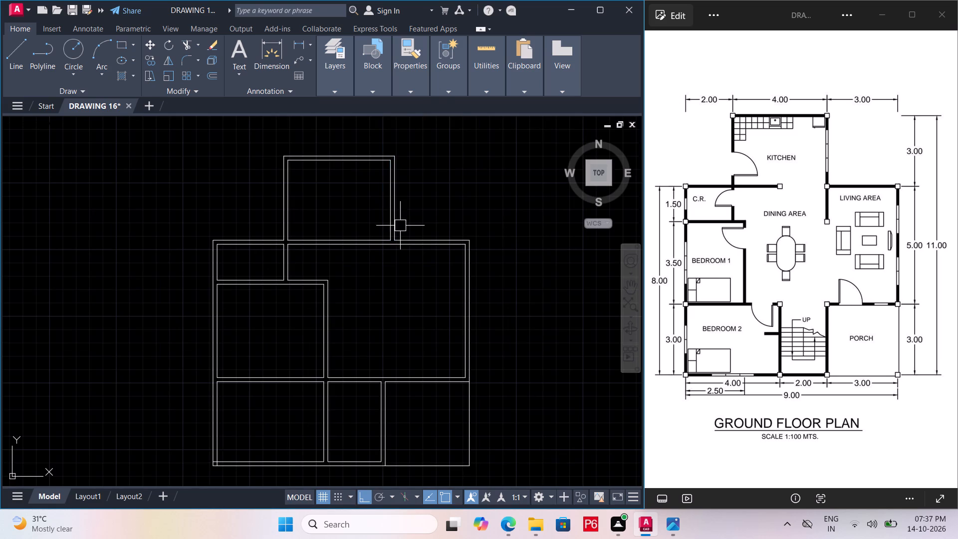
type("L")
key("space")
scroll(394, 271, "up", 3)
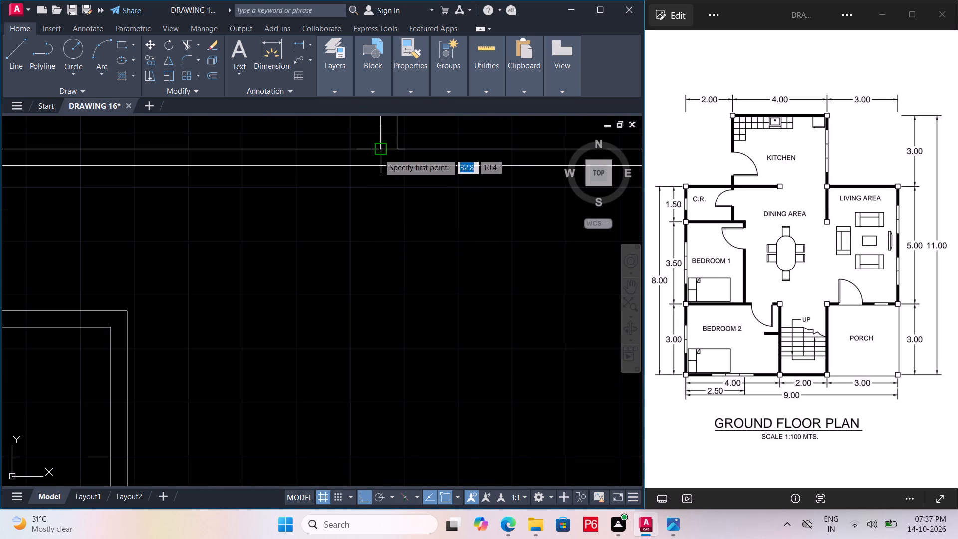
left_click(379, 153)
scroll(366, 358, "down", 1)
middle_click_drag(366, 354, 366, 273)
scroll(366, 273, "down", 2)
scroll(369, 372, "up", 2)
left_click(369, 396)
key("space")
middle_click_drag(380, 334, 381, 379)
scroll(380, 334, "down", 1)
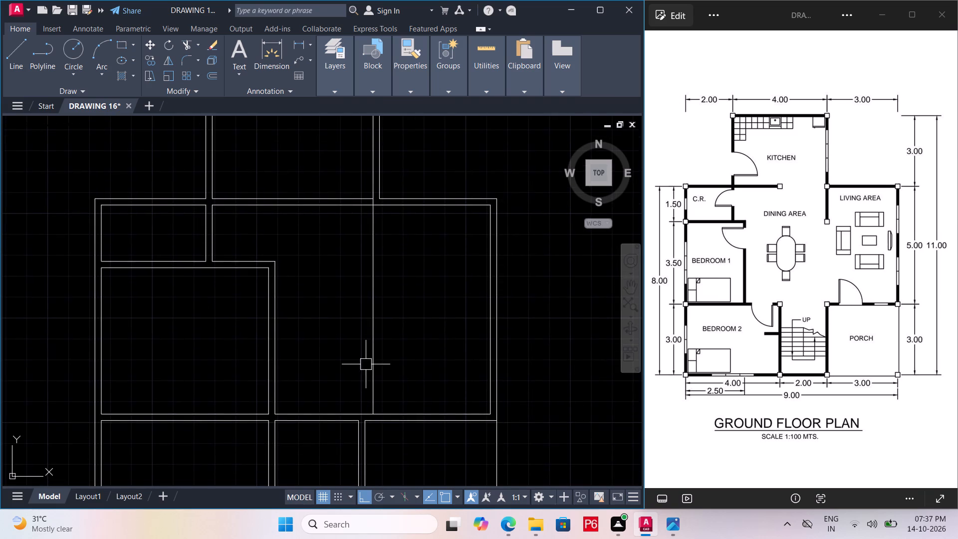
left_click(363, 363)
key("Escape")
Offset the new vertical line 0.1524 toward the living area to form the dividing wall, and save the drawing.
left_click(371, 361)
key("o")
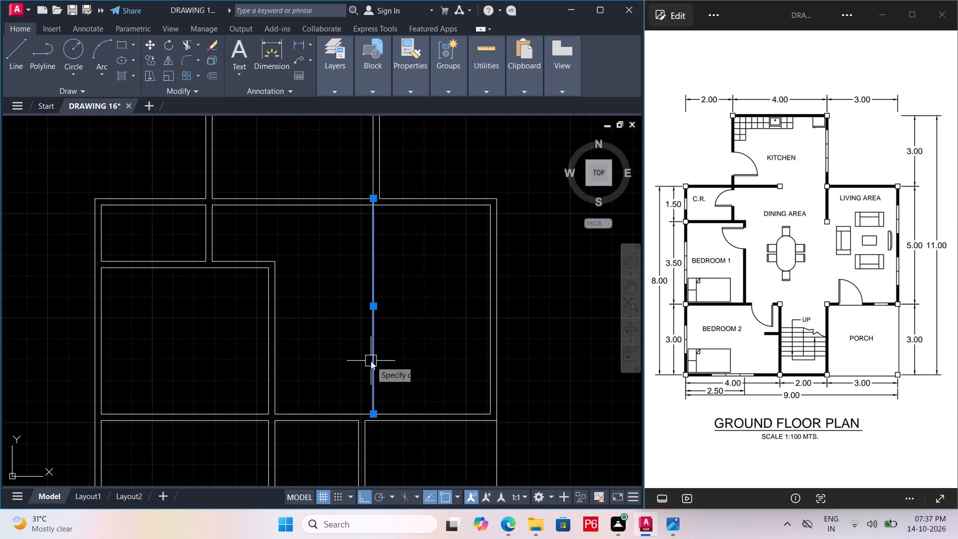
key("Return")
type("0.1524")
key("Return")
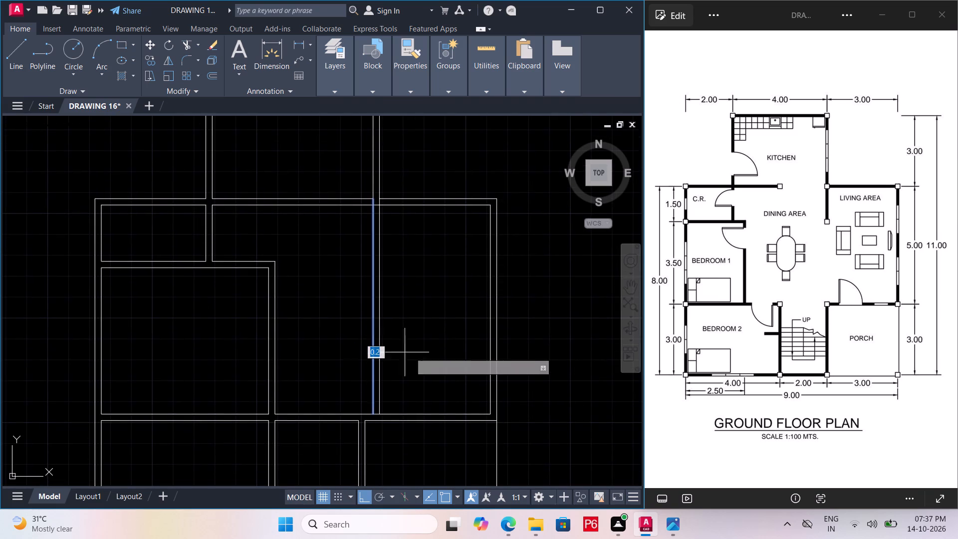
left_click(421, 352)
key("ctrl+s")
key("ctrl+s")
key("ctrl+s")
Trim the line segment between the dining-living wall's two lines at the lower wall.
middle_click_drag(362, 308, 384, 333)
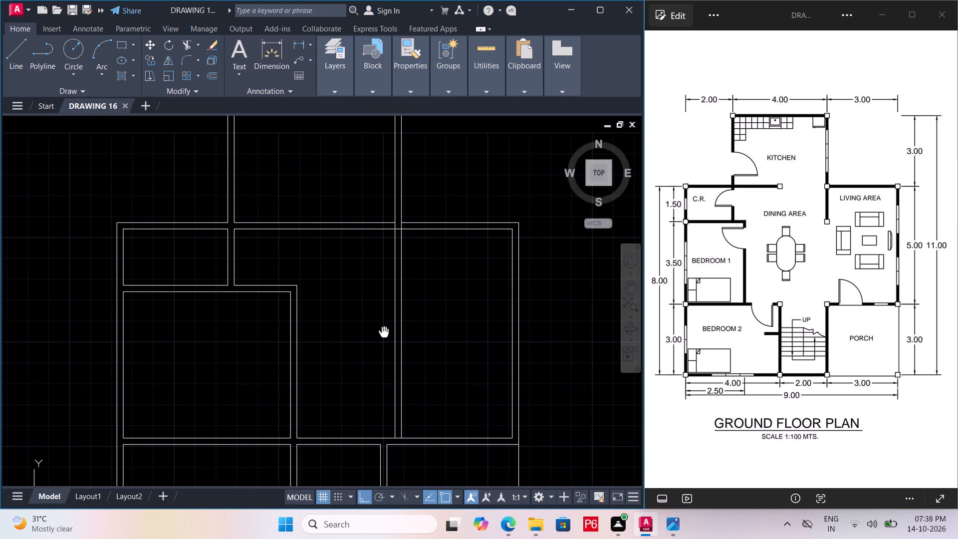
middle_click_drag(384, 333, 384, 333)
scroll(391, 453, "up", 2)
middle_click_drag(392, 451, 386, 398)
key("t")
key("r")
key("space")
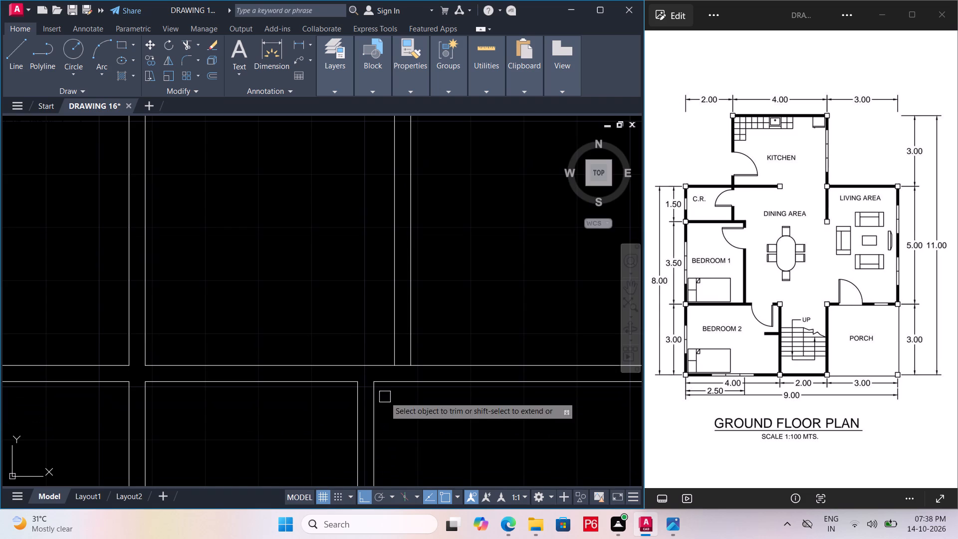
key("space")
left_click(401, 366)
Trim the segments inside the dining-living wall's junction with the upper wall below the kitchen, and save the drawing.
scroll(423, 282, "down", 2)
middle_click_drag(423, 282, 422, 441)
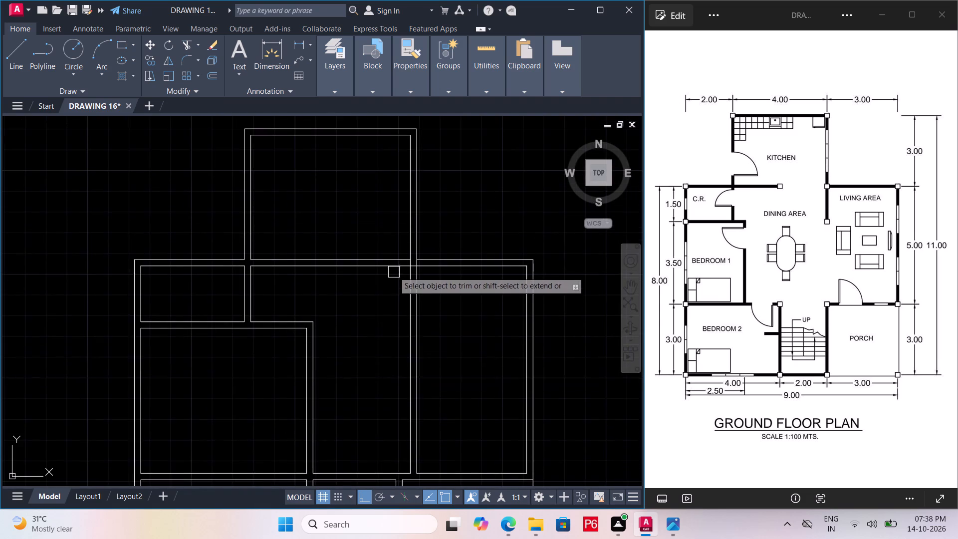
scroll(398, 265, "up", 3)
left_click(441, 257)
left_click(467, 257)
left_click(461, 266)
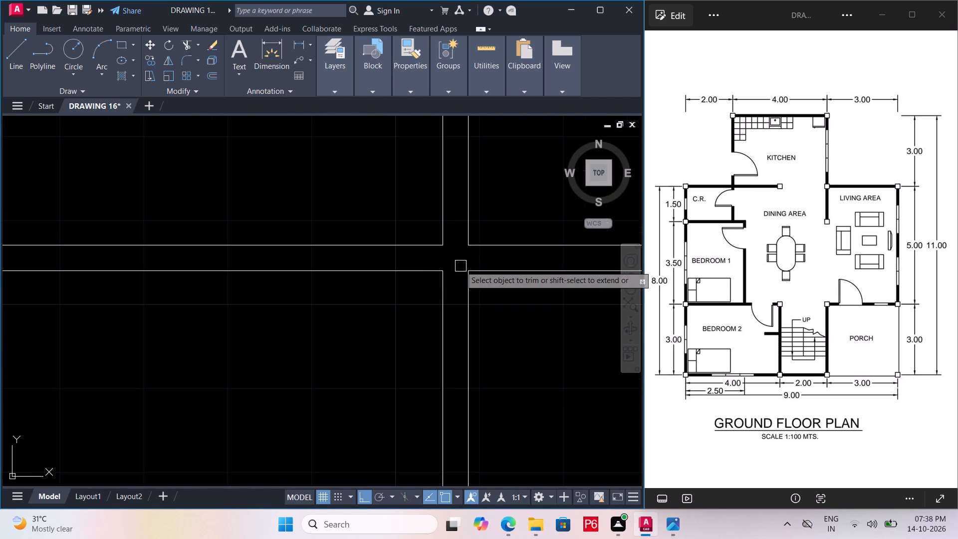
scroll(445, 260, "down", 1)
key("ctrl+s")
key("ctrl+s")
scroll(432, 278, "down", 2, "ctrl")
key("ctrl+s")
key("ctrl+s")
key("ctrl+s")
scroll(427, 293, "down", 1)
middle_click_drag(427, 293, 428, 262)
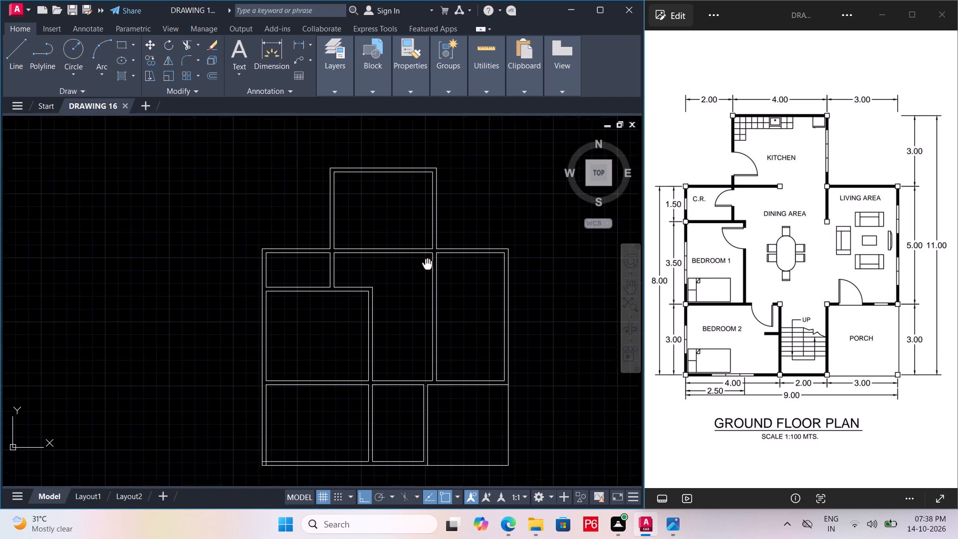
middle_click_drag(428, 262, 429, 257)
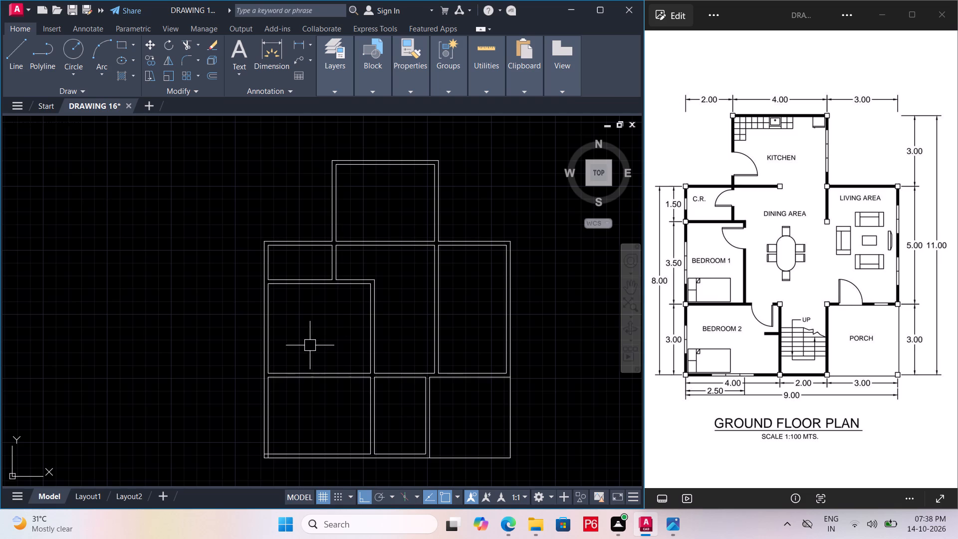
Delete the two vertical lines of the wall between Bedroom 1 and the dining area.
scroll(308, 346, "up", 1)
left_click(425, 304)
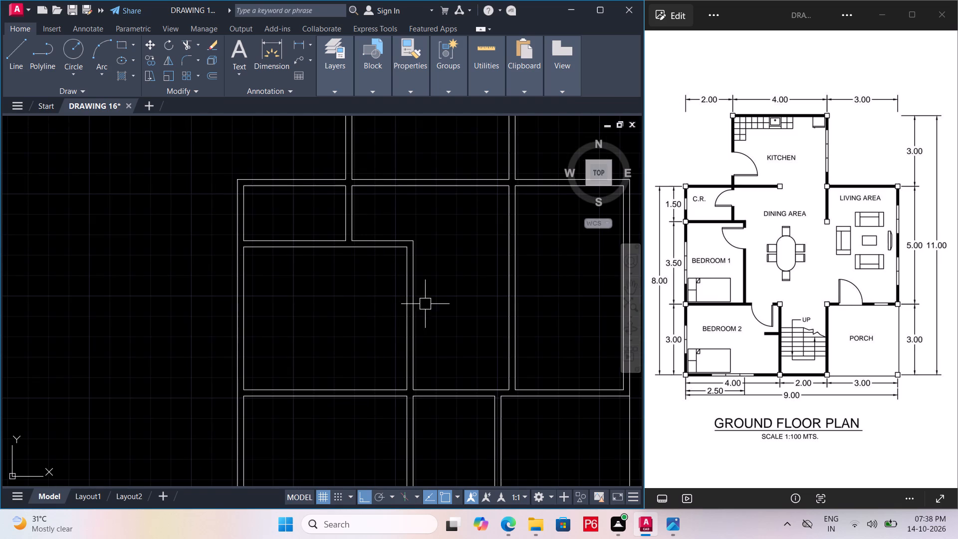
double_click(386, 318)
key("Delete")
Join the two pieces of the line along the lower edge of Bedroom 1 and the dining area, and save the drawing.
scroll(401, 392, "up", 2)
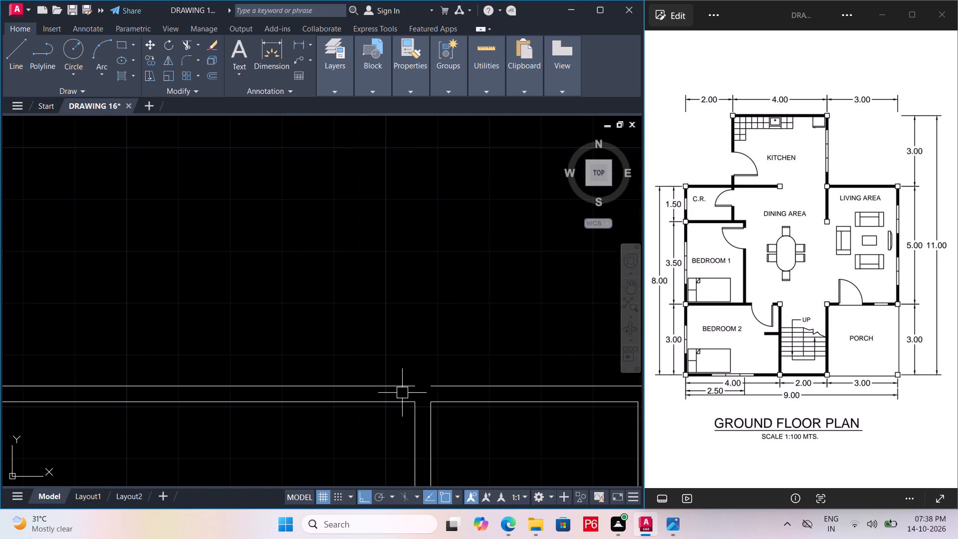
left_click(405, 390)
left_click(450, 389)
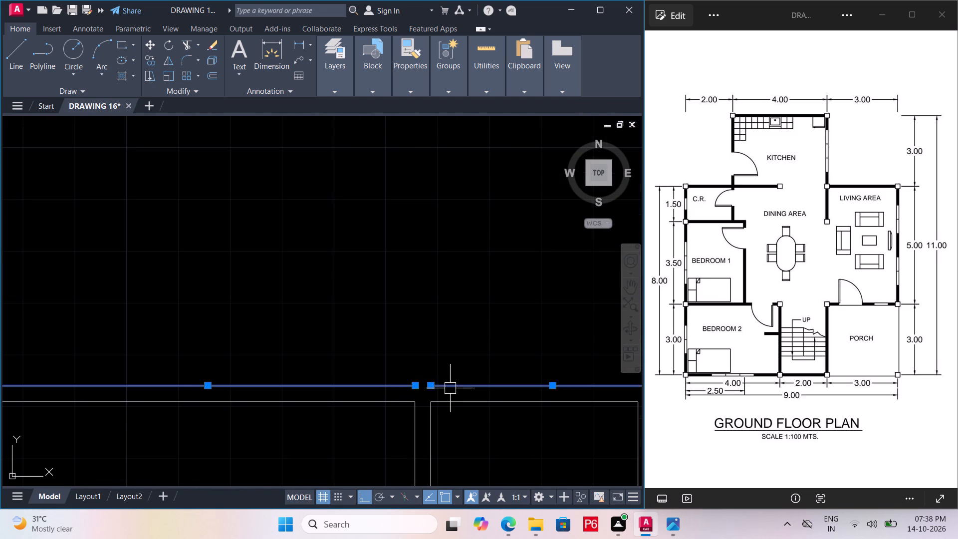
key("j")
key("space")
scroll(366, 383, "down", 2)
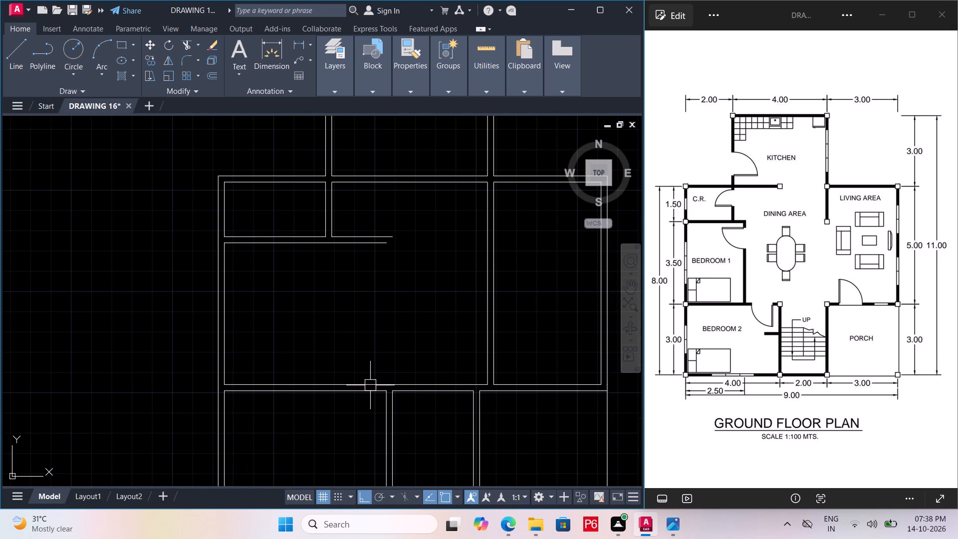
key("ctrl+d")
key("ctrl+d")
key("ctrl+s")
key("ctrl+s")
key("ctrl+s")
Offset Bedroom 1's left inner wall line 2.50 toward the dining area.
left_click(227, 302)
key("o")
key("Return")
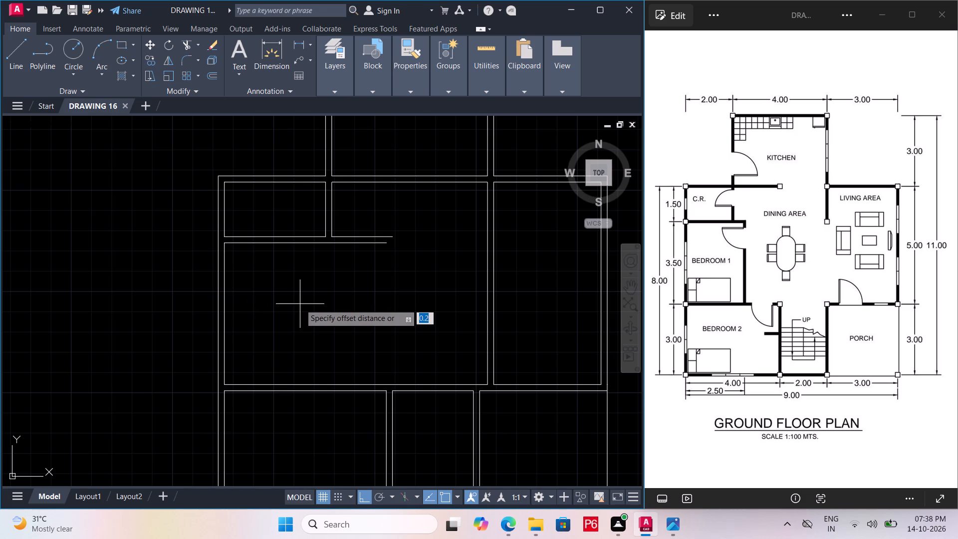
key("2")
type("50")
key("BackSpace")
key("BackSpace")
type(".50")
key("Return")
left_click(319, 302)
key("Escape")
Offset Bedroom 1's new right wall line 0.1524 toward the dining area, and save the drawing.
double_click(323, 302)
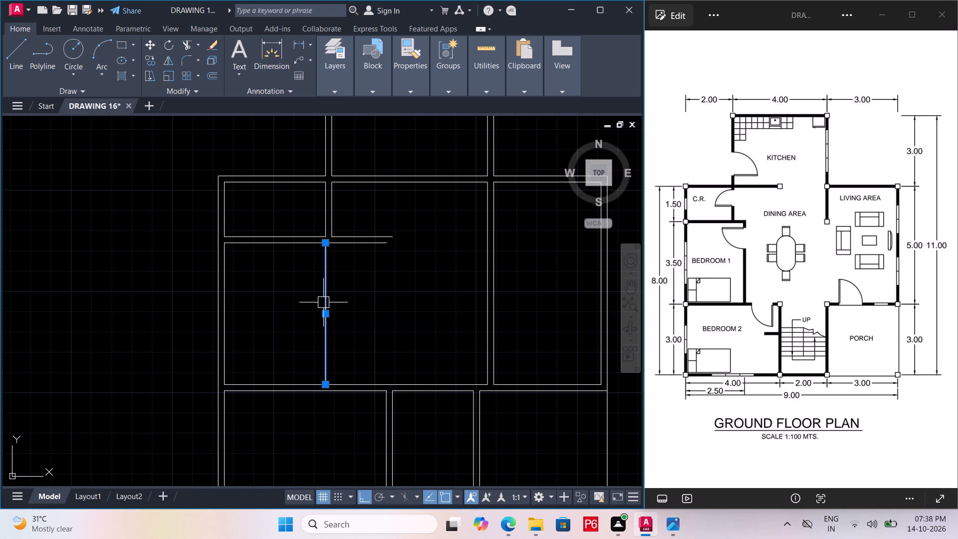
key("o")
key("Return")
key("0")
type(".1524")
key("Return")
left_click(374, 301)
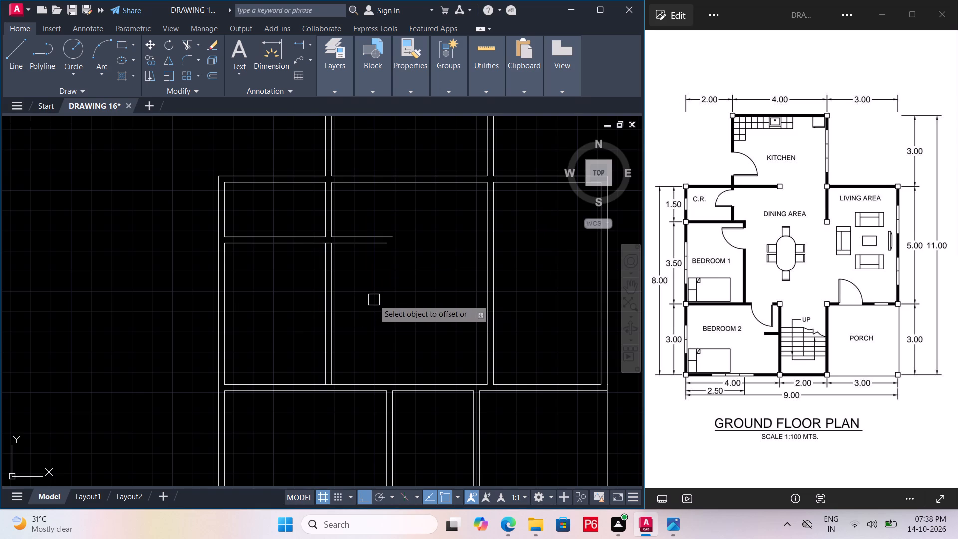
key("ctrl+s")
key("ctrl+s")
Extend the outer line of the C.R.'s right wall down to the upper wall line of Bedroom 1, and save the drawing.
scroll(348, 246, "up", 1)
middle_click_drag(347, 246, 372, 270)
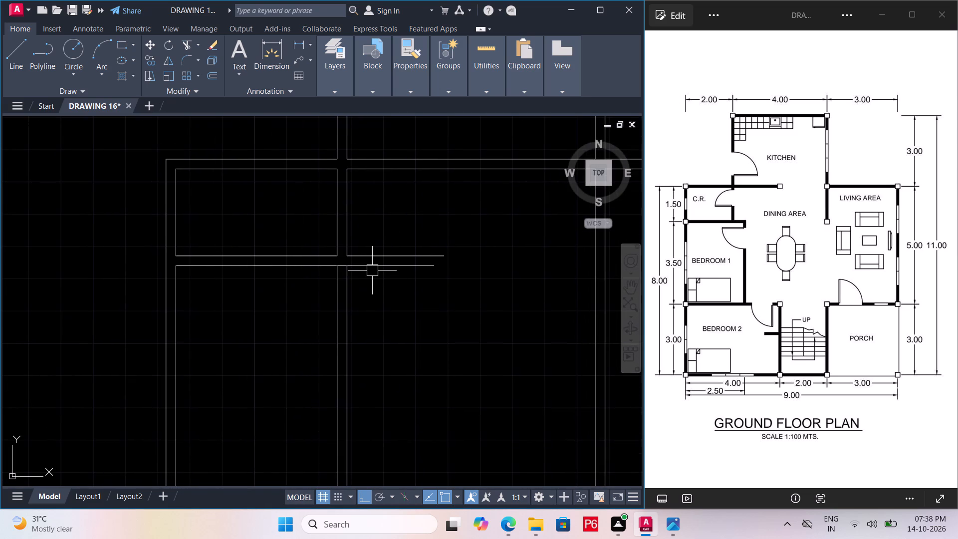
scroll(353, 261, "up", 1)
key("e")
key("x")
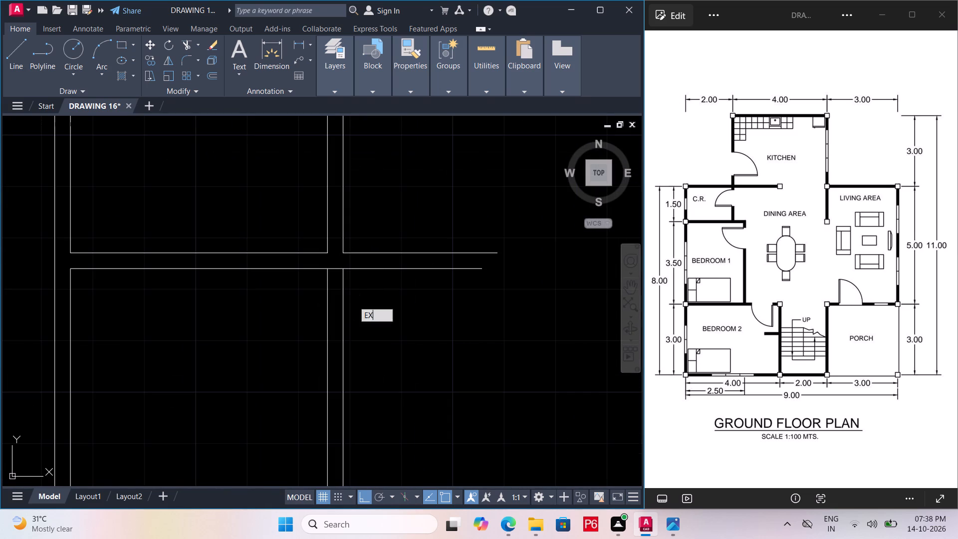
key("space")
key("space")
left_click(345, 228)
key("ctrl+s")
key("ctrl+s")
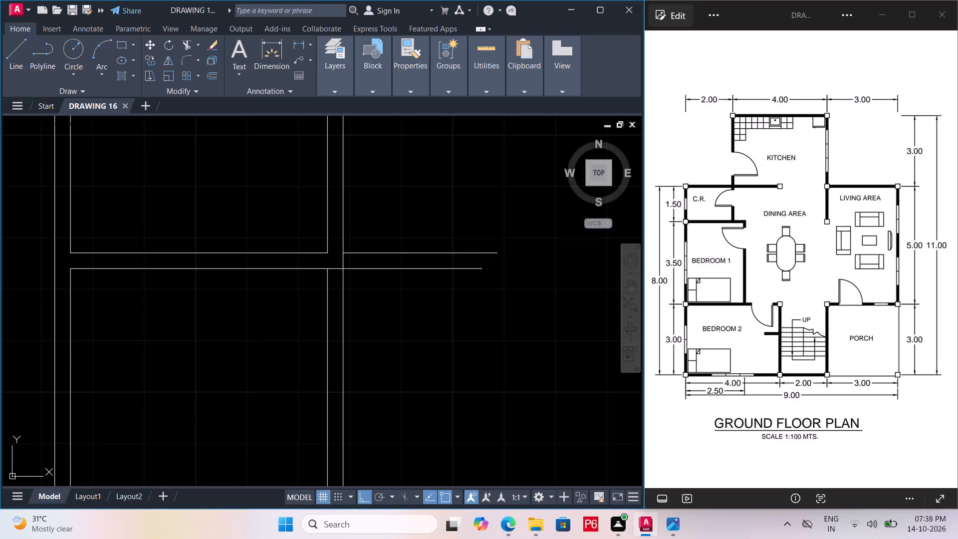
Trim the two horizontal wall lines that overrun into the dining area at the C.R. and Bedroom 1 junction, and save the drawing.
type("TR")
key("space")
key("space")
double_click(436, 232)
double_click(413, 289)
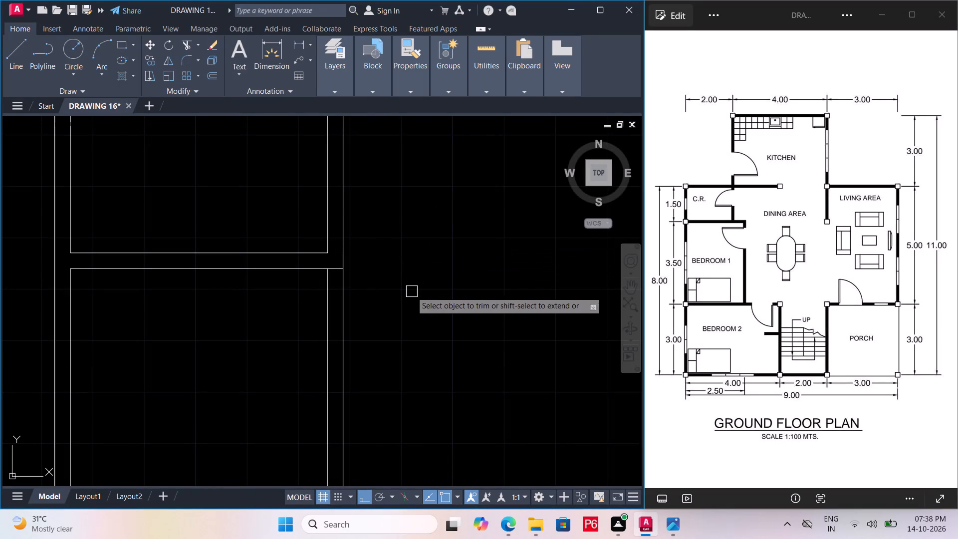
key("ctrl+s")
key("ctrl+s")
Delete the two vertical lines of the wall between the C.R. and the dining area.
middle_click_drag(323, 284, 379, 360)
scroll(358, 335, "down", 1)
scroll(388, 315, "up", 1)
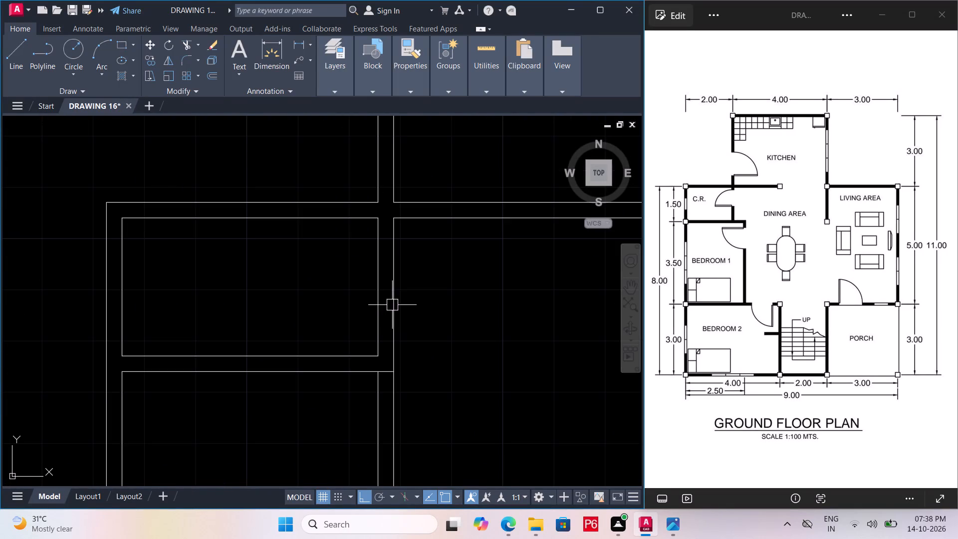
left_click(392, 305)
left_click(376, 298)
key("Delete")
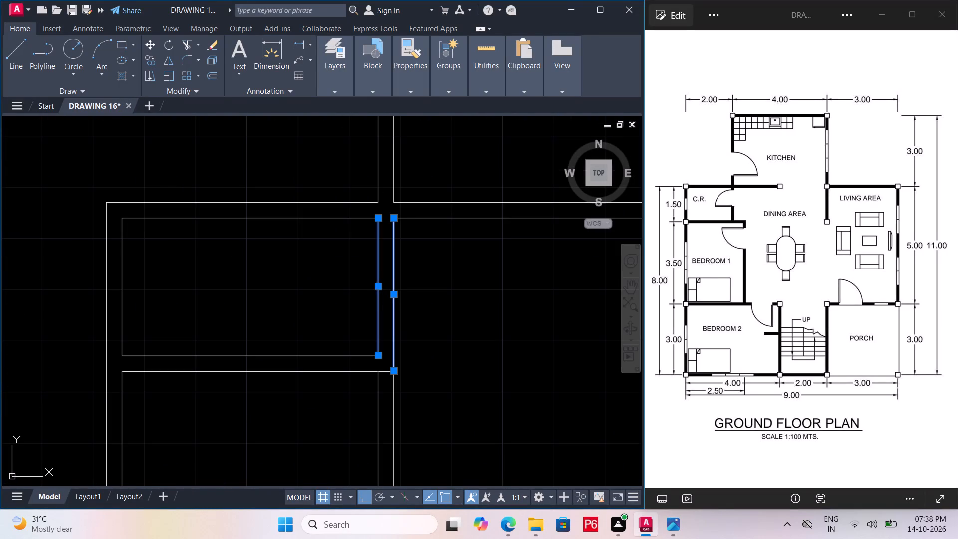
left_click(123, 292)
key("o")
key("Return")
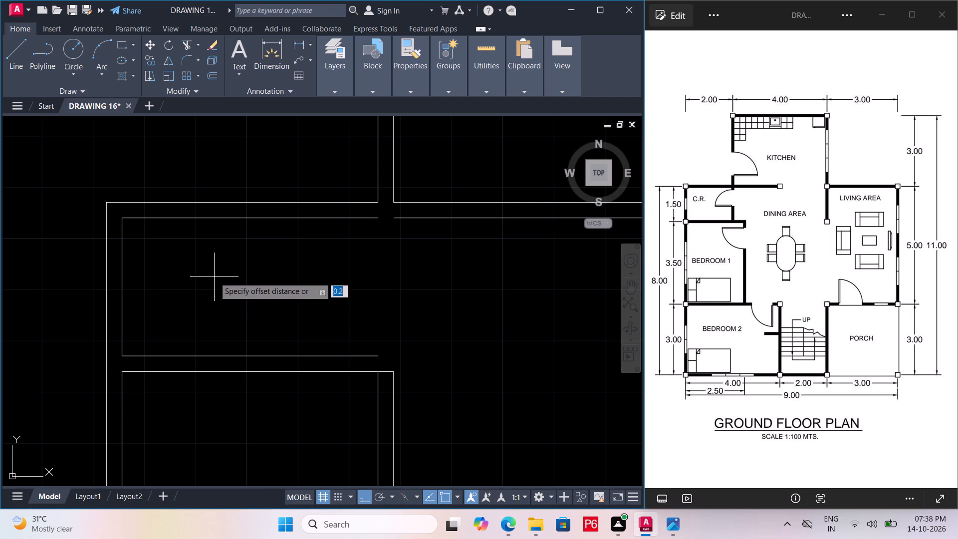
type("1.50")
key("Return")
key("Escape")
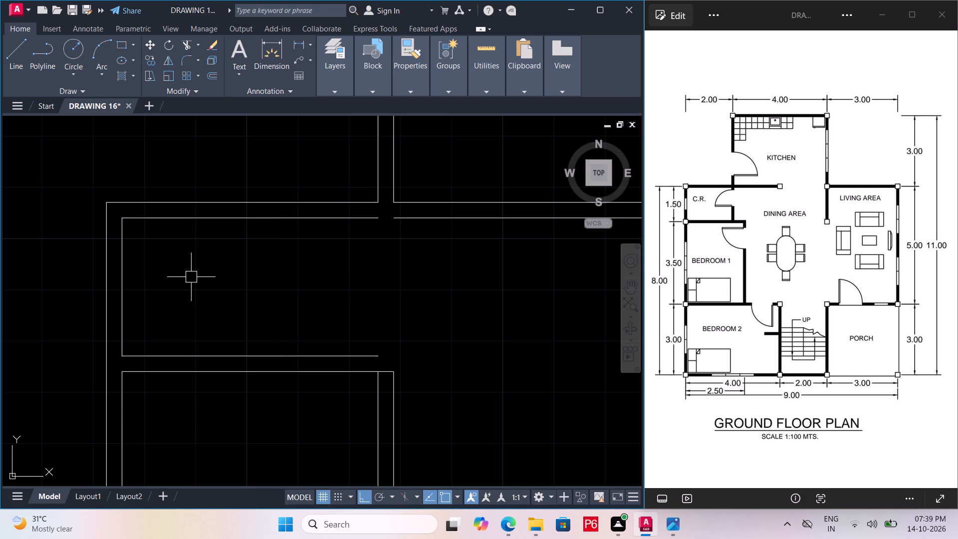
Offset the C.R.'s left inner wall line 2 toward the dining area.
double_click(122, 283)
key("o")
key("Return")
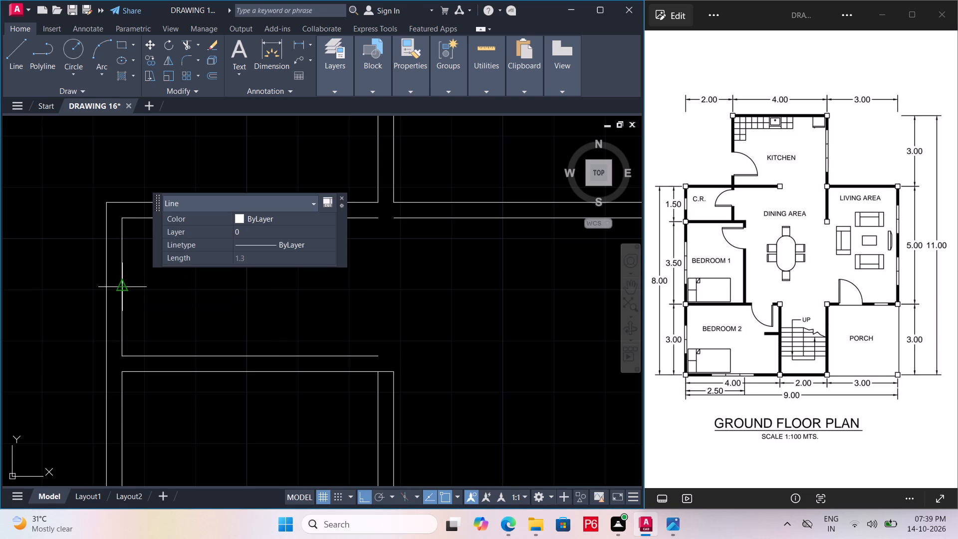
key("2")
key("Return")
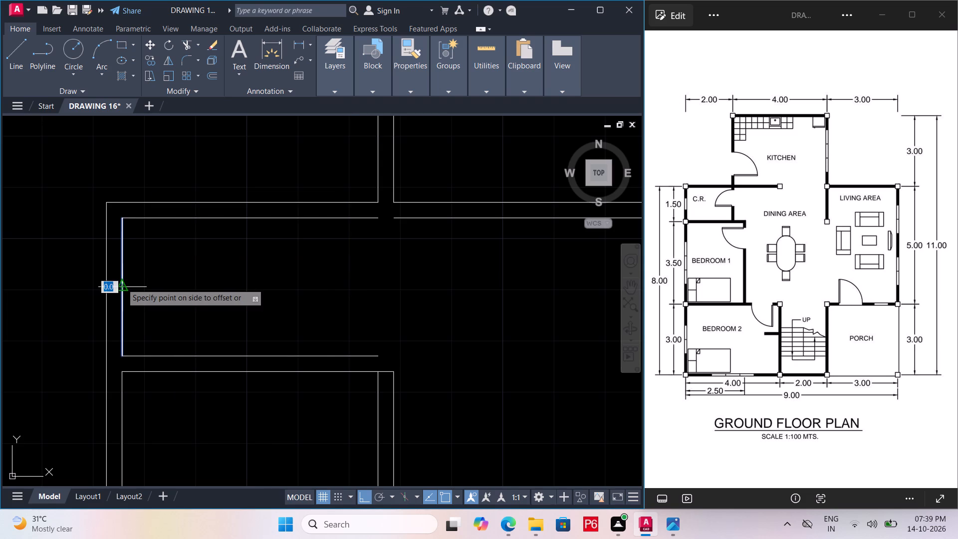
double_click(275, 289)
Offset the C.R.'s new right wall line 0.1524 toward the dining area, and save the drawing.
key("space")
key("space")
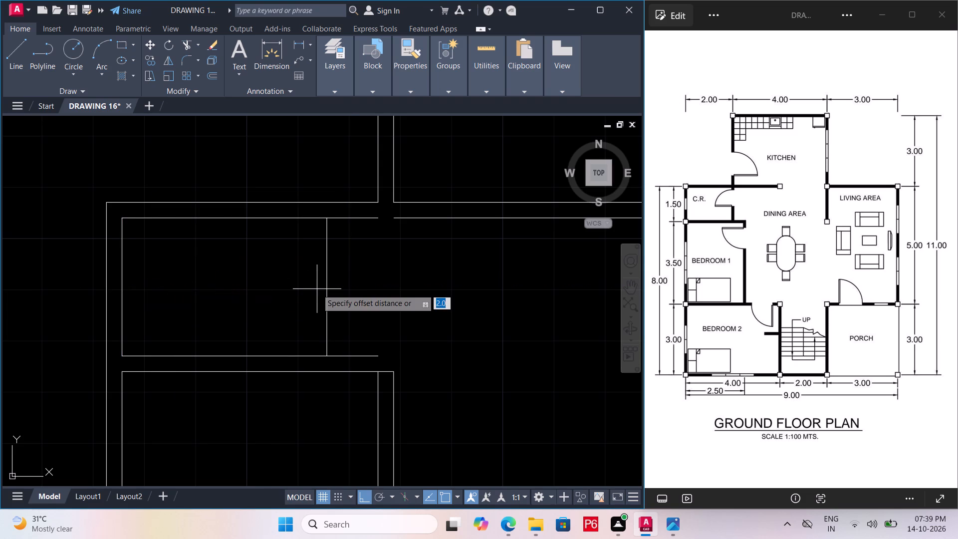
type("0.1")
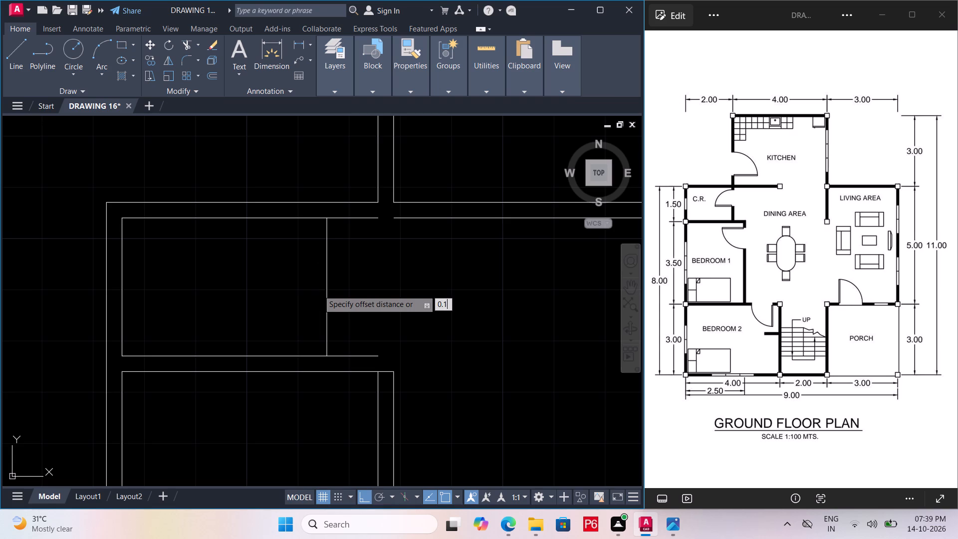
type("524")
key("Return")
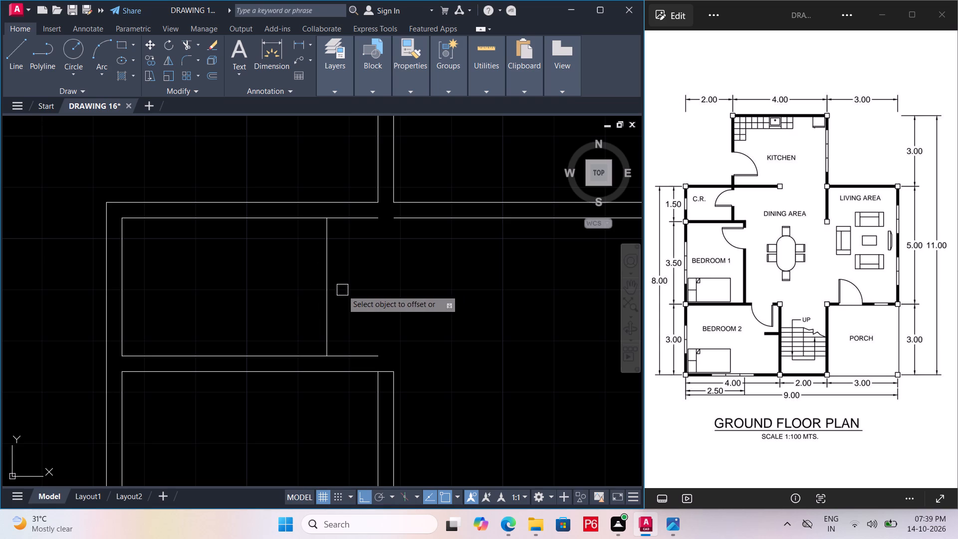
left_click(324, 297)
left_click(348, 298)
key("ctrl+s")
key("ctrl+s")
key("ctrl+s")
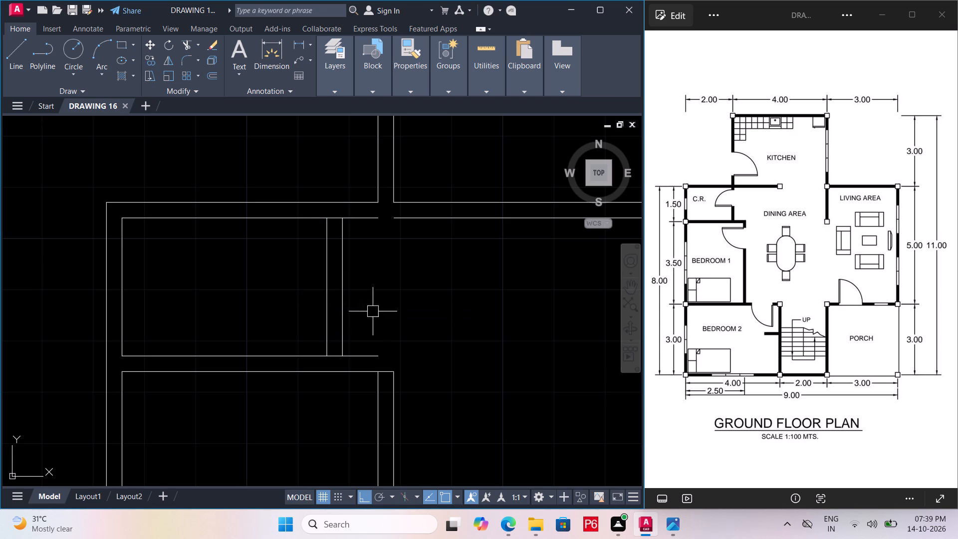
Fillet the C.R.'s lower wall line with the outer line of Bedroom 1's right wall into a corner, and save the drawing.
type("F")
key("space")
left_click(370, 352)
left_click(391, 373)
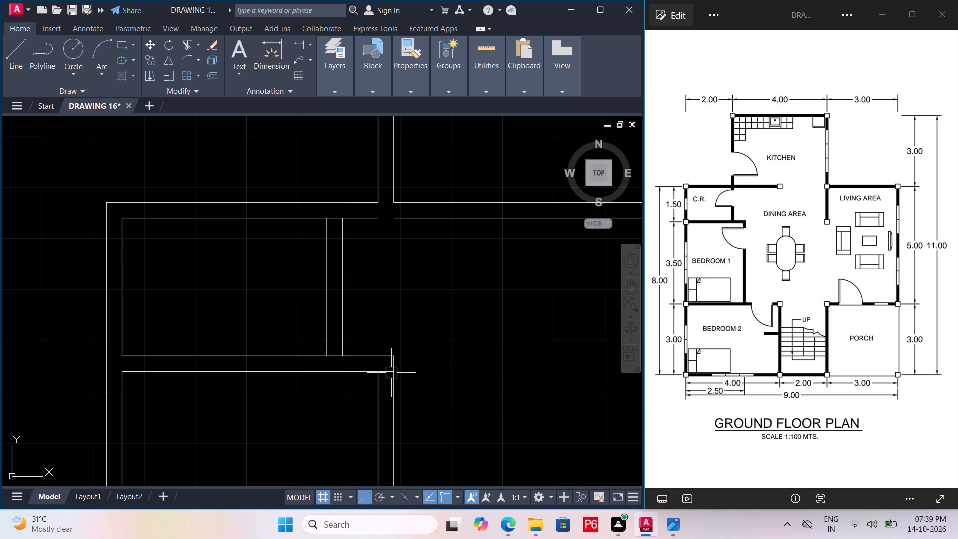
key("ctrl+s")
key("ctrl+s")
Trim the leftover segments where the C.R.'s right wall meets the upper and lower walls and at Bedroom 1's upper-right corner, and save.
type("TR")
key("space")
key("space")
scroll(339, 216, "up", 1)
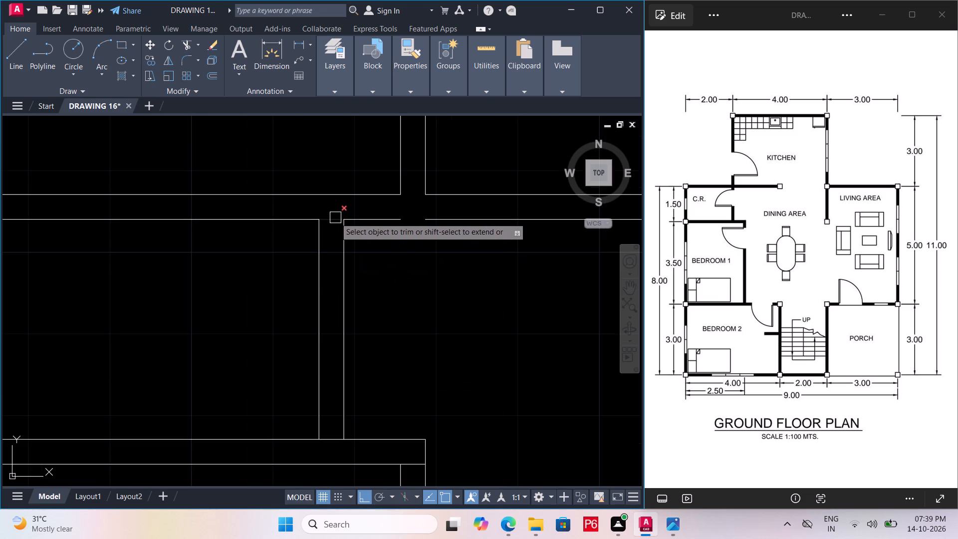
left_click(335, 218)
left_click_drag(336, 439, 338, 419)
scroll(343, 336, "down", 1)
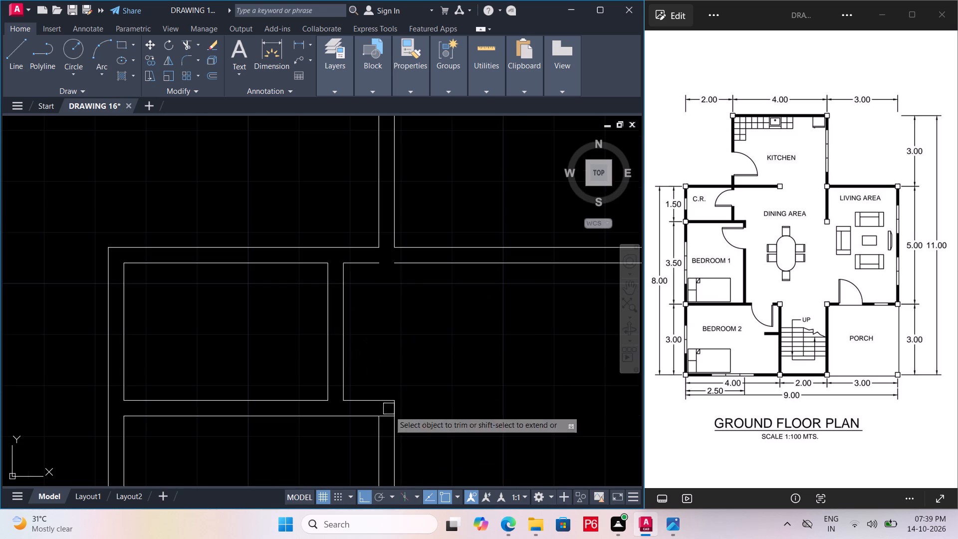
scroll(397, 435, "up", 2)
left_click(376, 392)
scroll(376, 397, "down", 2)
key("ctrl+s")
key("ctrl+s")
key("ctrl+s")
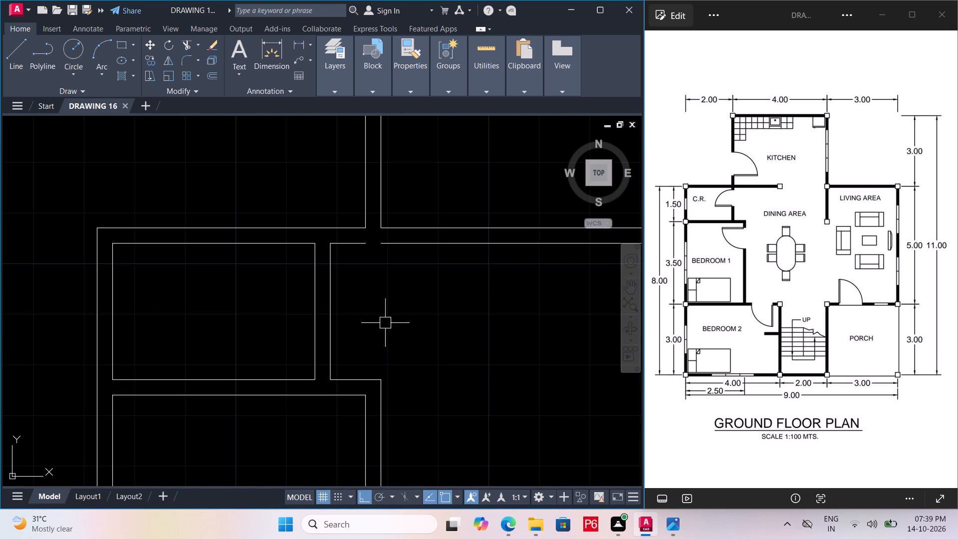
Join the two pieces of the line along the dining area's upper edge, and save the drawing.
middle_click_drag(386, 322, 386, 341)
scroll(387, 267, "up", 1)
left_click(395, 259)
left_click(351, 258)
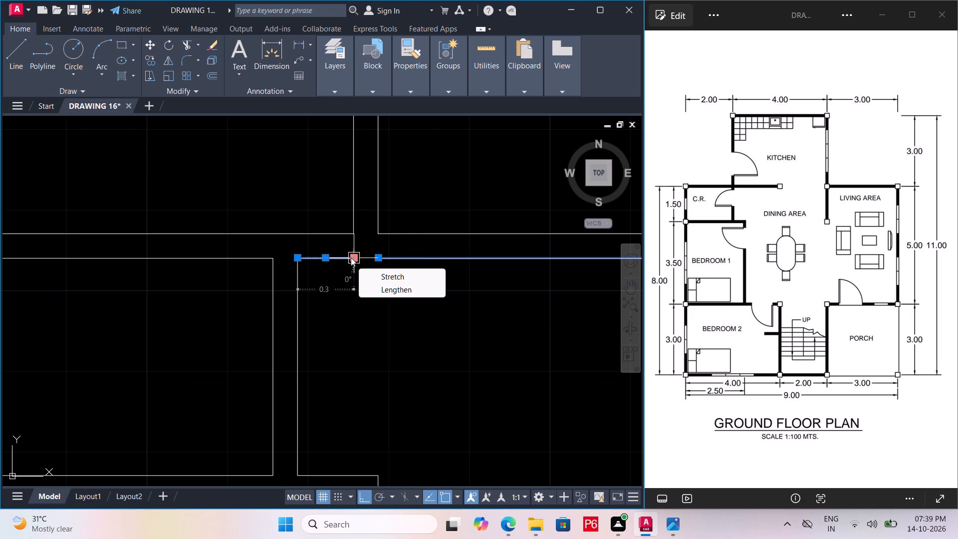
key("j")
key("space")
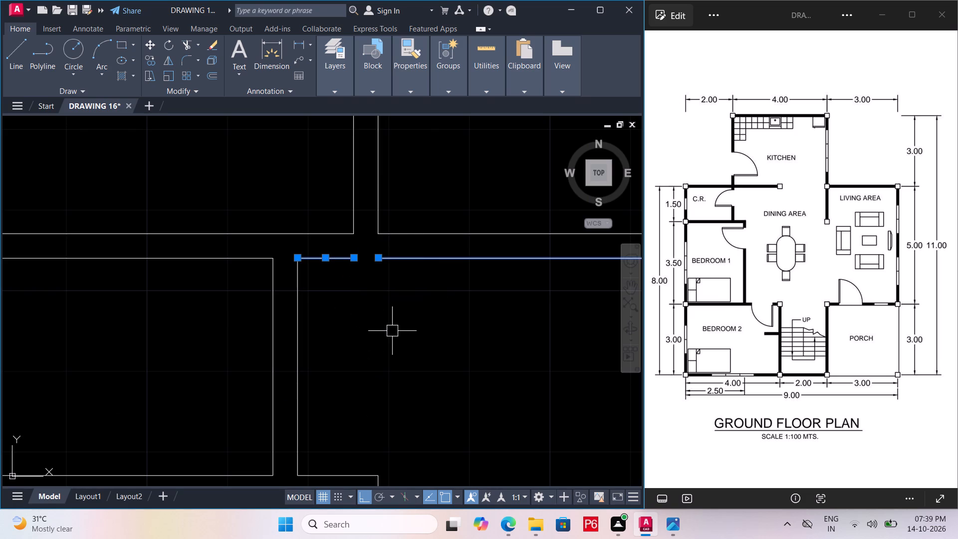
key("space")
left_click(381, 262)
left_click(346, 257)
key("j")
key("space")
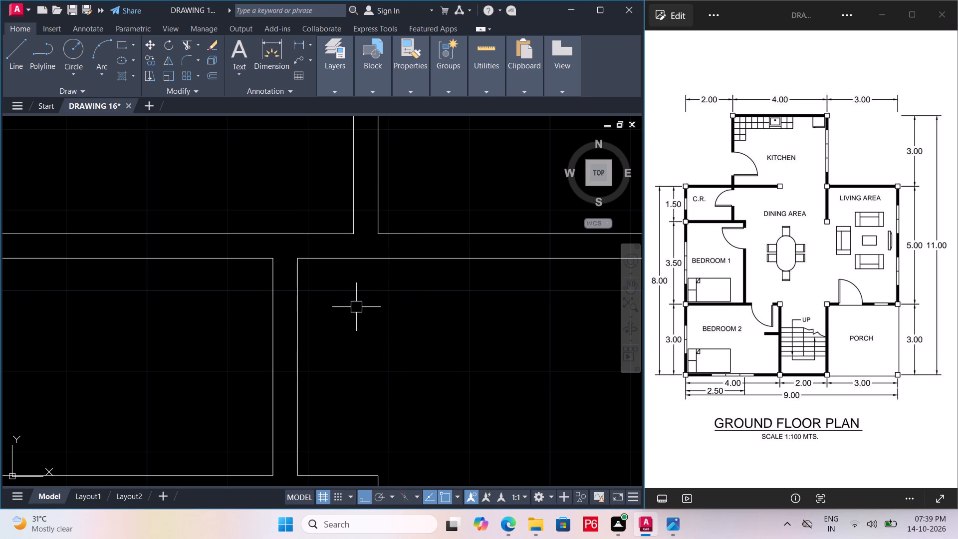
key("ctrl+s")
scroll(356, 309, "down", 2, "ctrl")
key("ctrl+s")
key("ctrl+s")
key("ctrl+s")
Trim the overrunning inner wall lines at Bedroom 2's lower-left corner, and save the drawing.
scroll(356, 310, "down", 2)
middle_click_drag(356, 310, 337, 229)
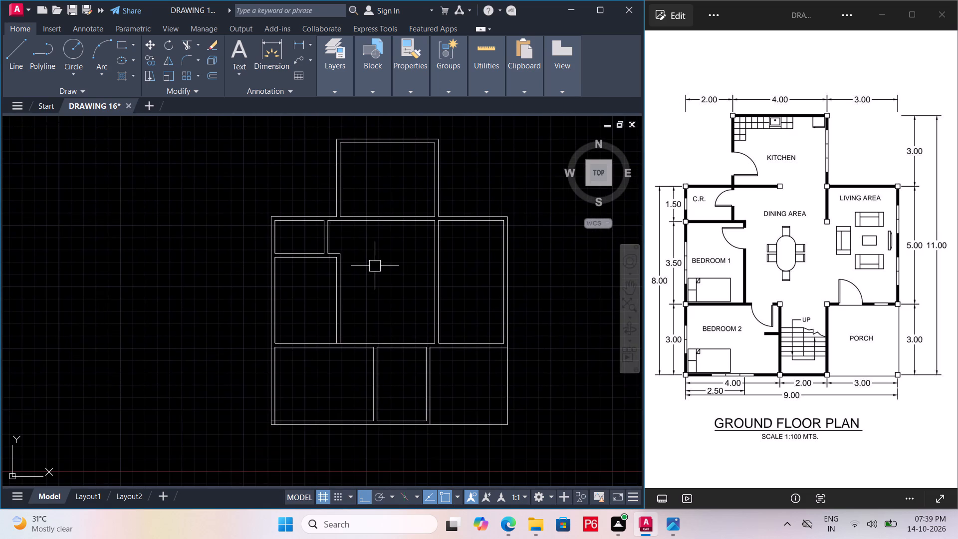
middle_click_drag(375, 266, 369, 280)
middle_click_drag(425, 333, 393, 298)
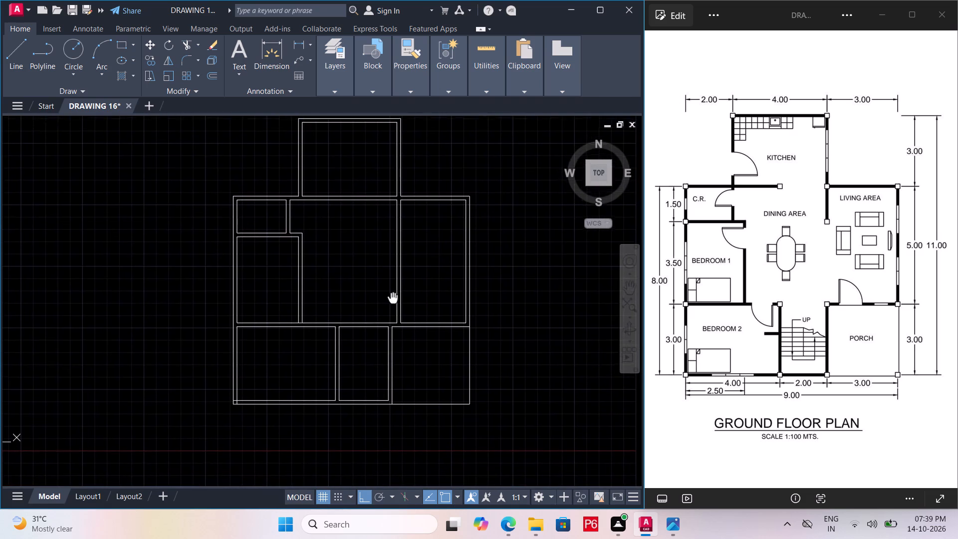
middle_click_drag(393, 298, 391, 310)
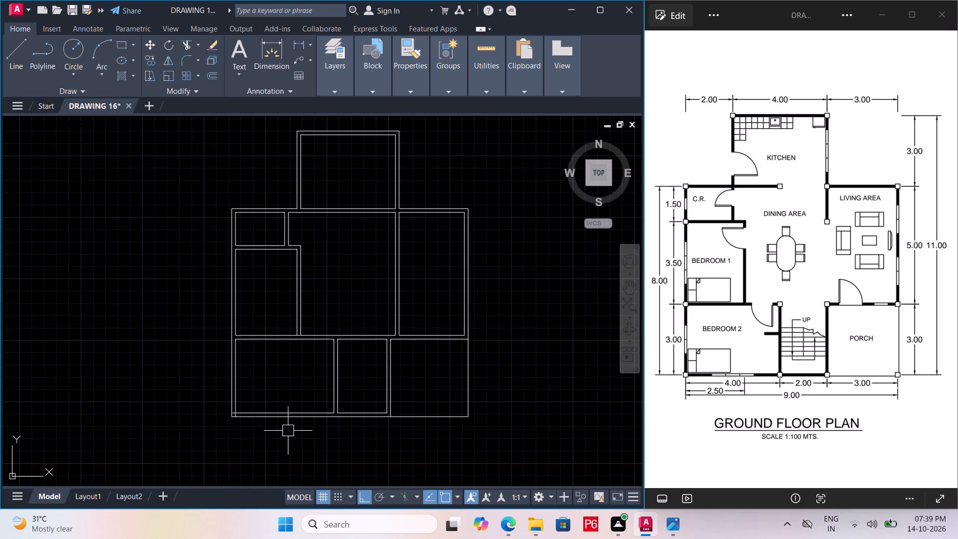
middle_click_drag(345, 422, 354, 391)
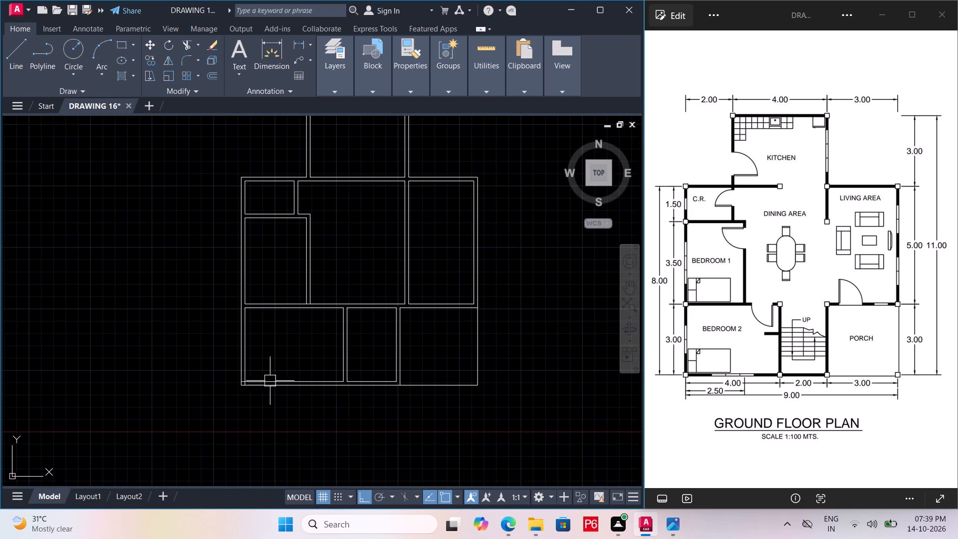
scroll(257, 377, "up", 5)
type("TR")
key("space")
key("space")
left_click(227, 349)
left_click(247, 368)
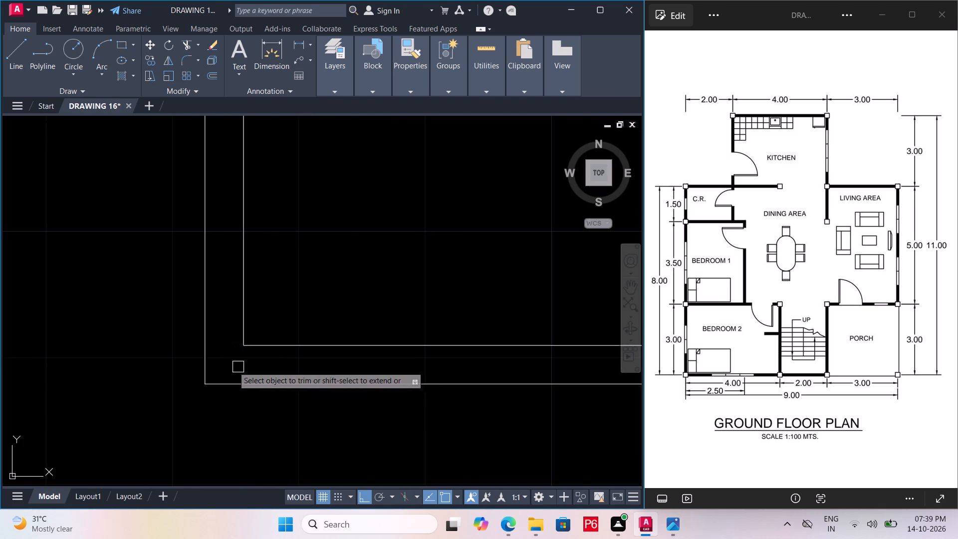
scroll(197, 359, "down", 2)
scroll(250, 361, "down", 2)
middle_click_drag(442, 401, 427, 410)
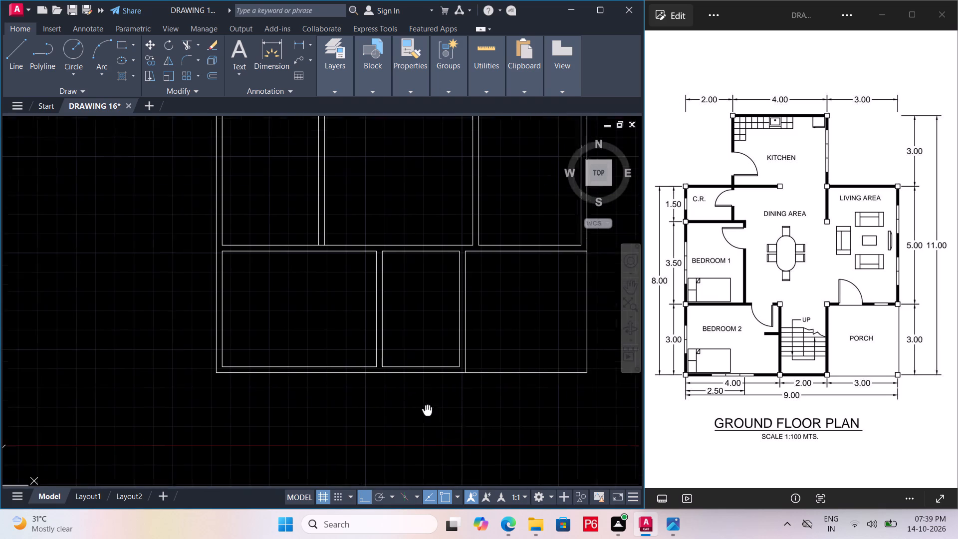
middle_click_drag(427, 410, 397, 484)
scroll(413, 335, "down", 1)
middle_click_drag(418, 350, 424, 390)
key("ctrl+s")
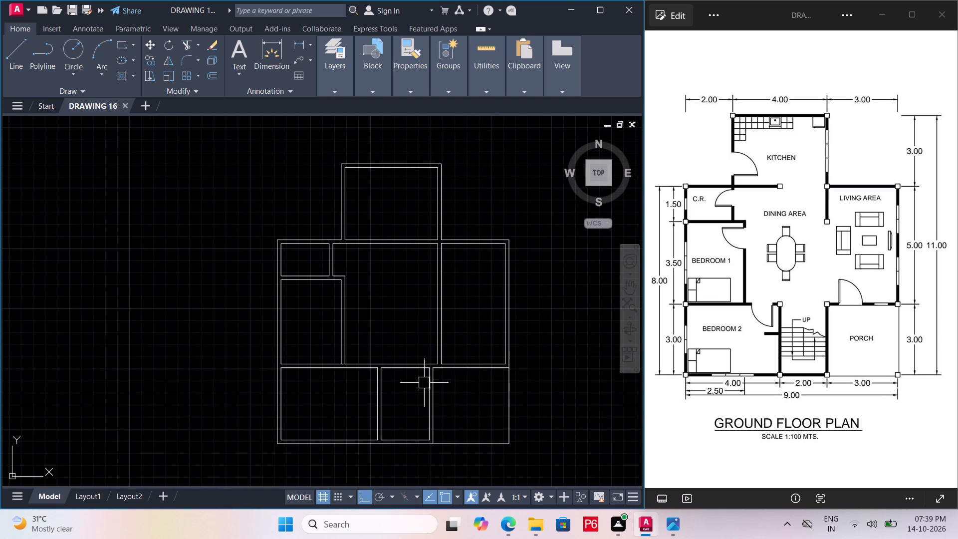
key("ctrl+s")
key("ctrl+s")
key("ctrl+s")
key("ctrl+s")
key("ctrl+s")
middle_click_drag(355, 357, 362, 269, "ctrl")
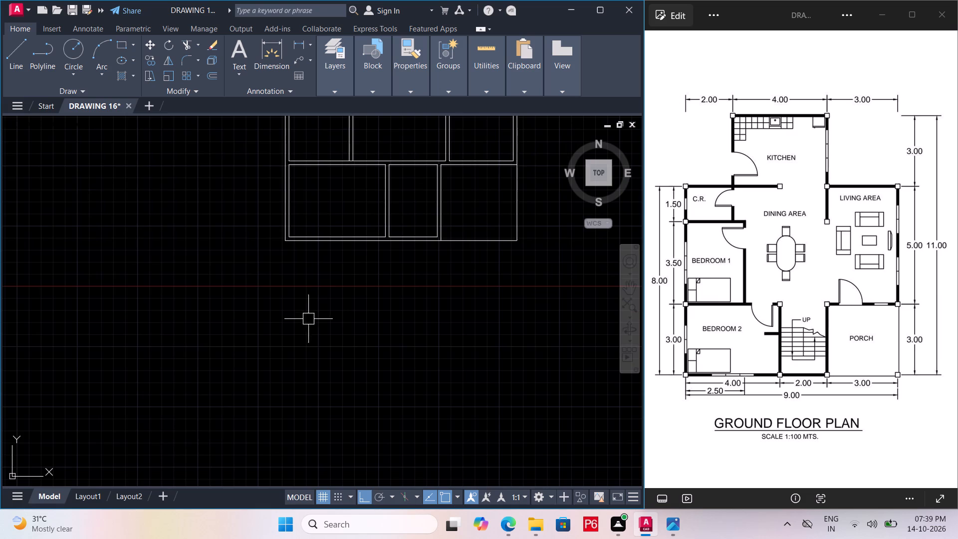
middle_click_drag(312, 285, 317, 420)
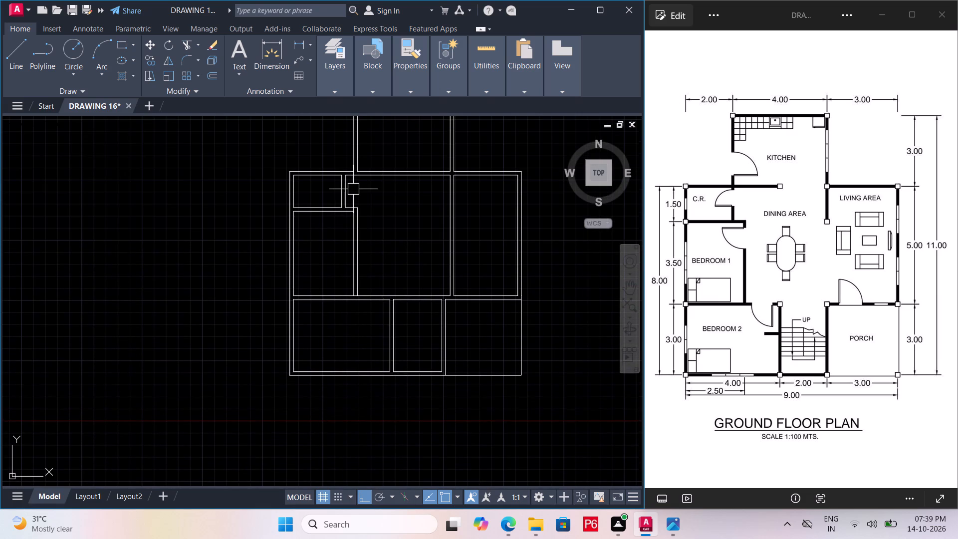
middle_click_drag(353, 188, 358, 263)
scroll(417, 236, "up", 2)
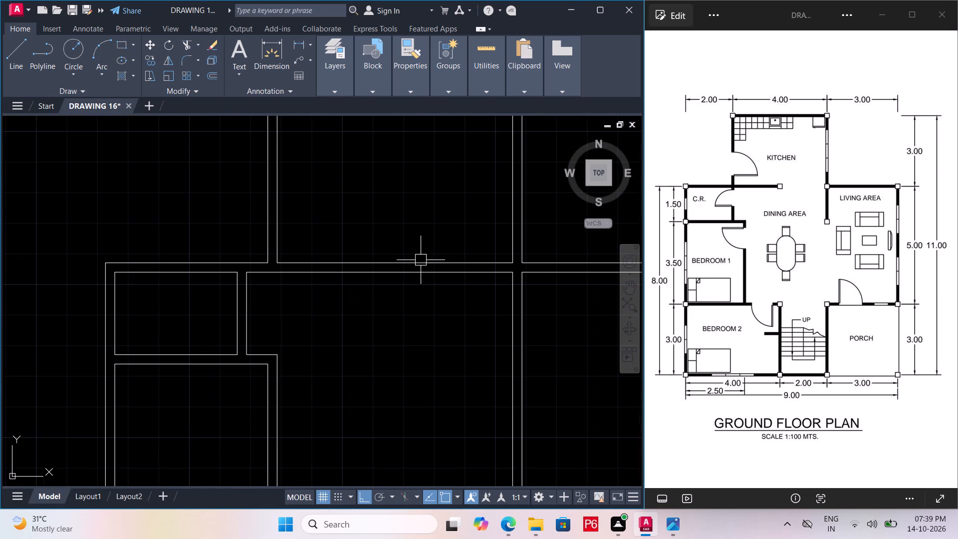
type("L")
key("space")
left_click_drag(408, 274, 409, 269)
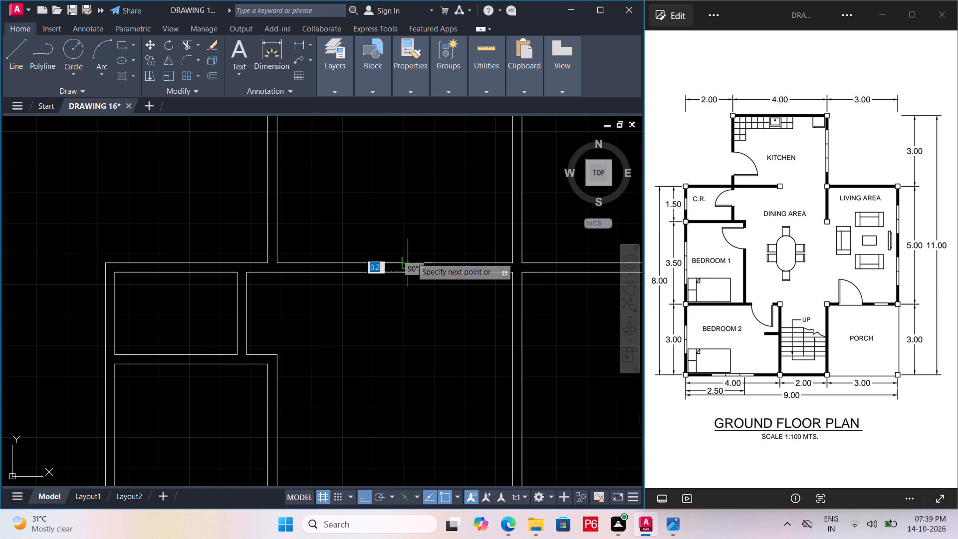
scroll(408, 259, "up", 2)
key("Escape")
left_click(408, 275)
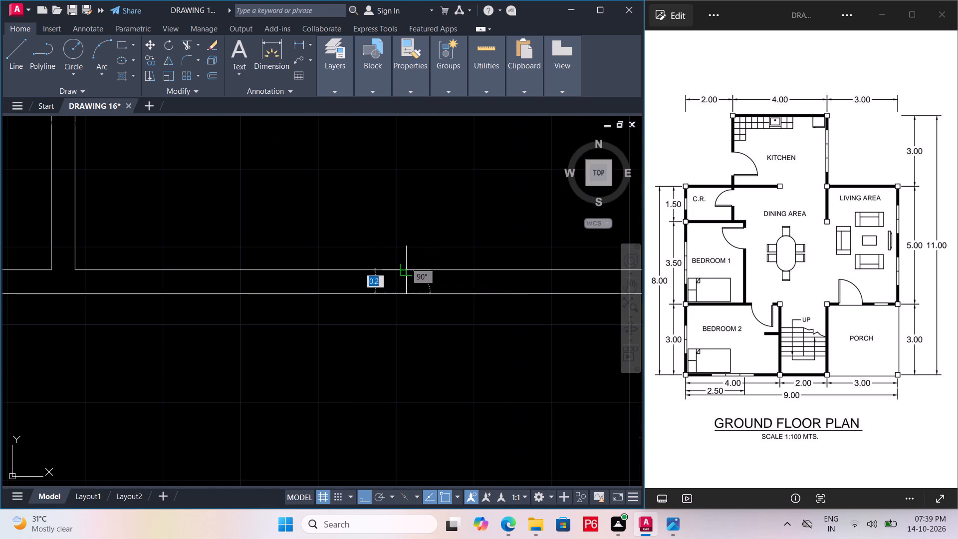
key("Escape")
Draw a short closing line across the double wall between the kitchen and dining area, roughly midway along the kitchen's width.
key("l")
key("space")
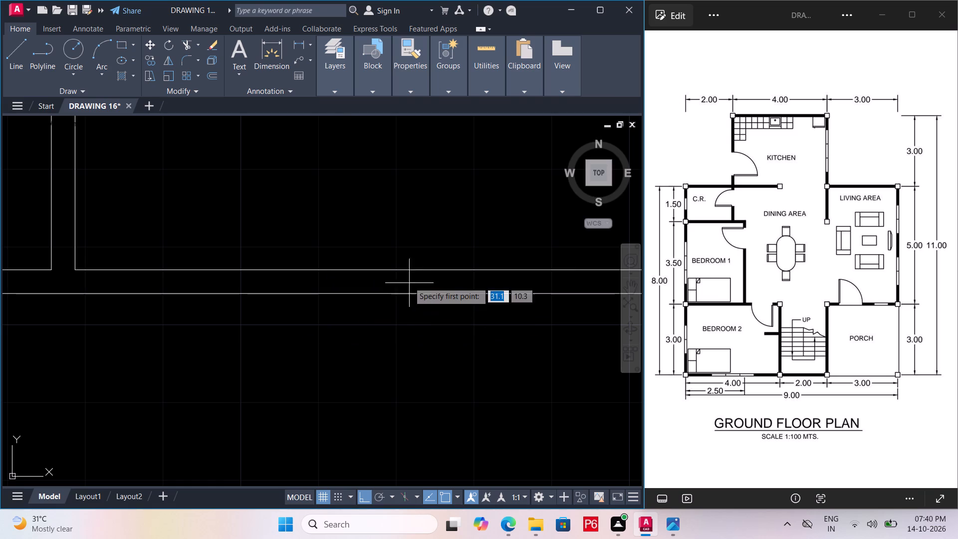
left_click_drag(411, 293, 415, 280)
left_click(416, 265)
scroll(397, 287, "down", 2)
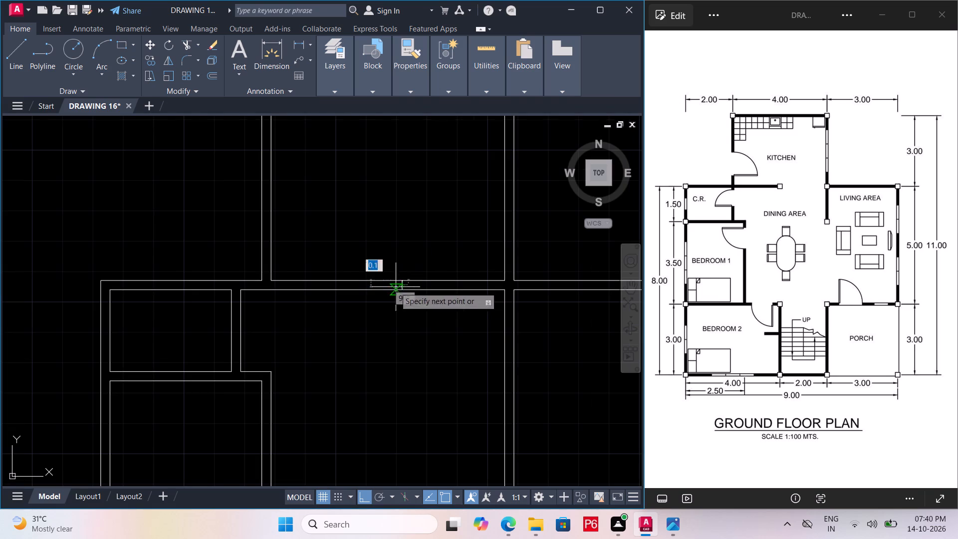
key("Escape")
Trim both kitchen-dining wall lines from the closing line to the kitchen's right wall, and save the drawing.
type("TR")
key("space")
key("space")
left_click(442, 254)
left_click(430, 340)
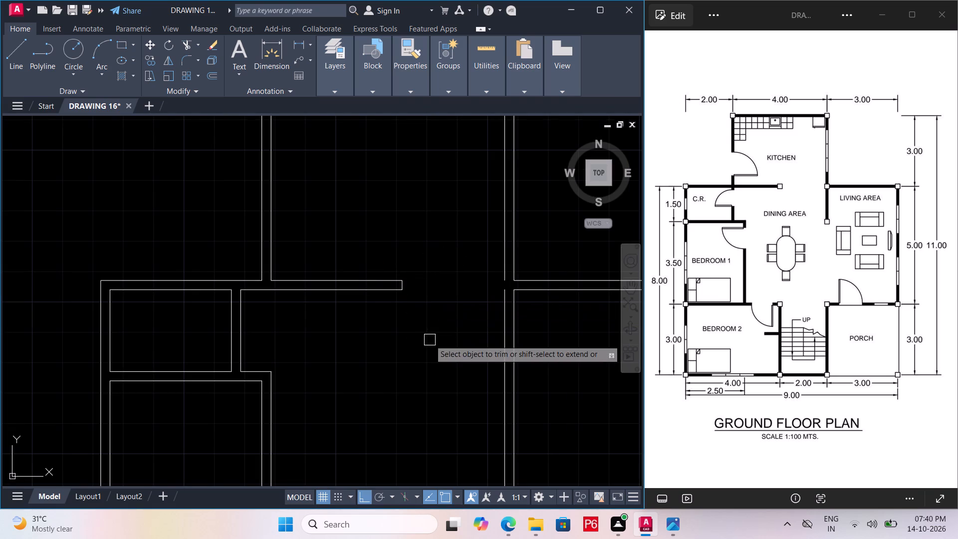
key("ctrl+s")
key("ctrl+s")
key("ctrl+s")
scroll(416, 340, "down", 2, "ctrl")
key("ctrl+s")
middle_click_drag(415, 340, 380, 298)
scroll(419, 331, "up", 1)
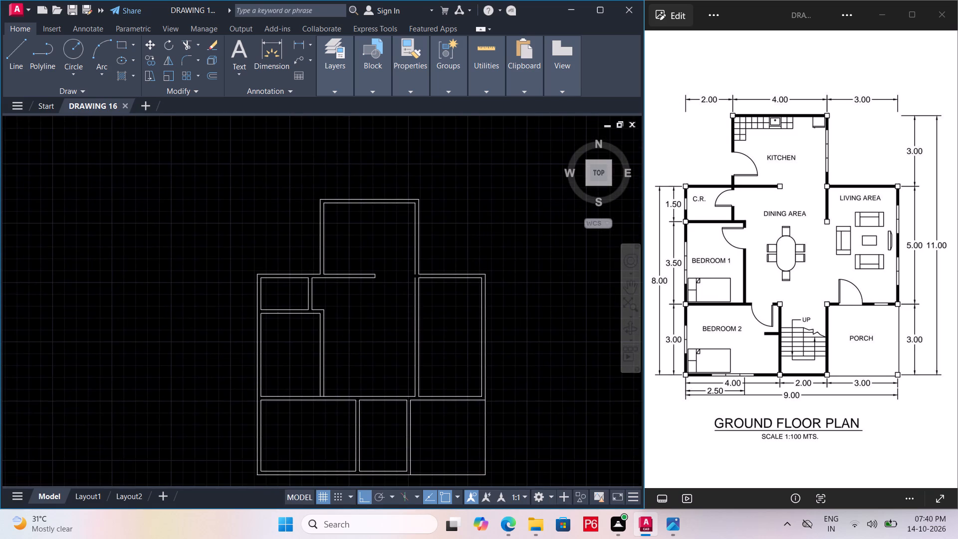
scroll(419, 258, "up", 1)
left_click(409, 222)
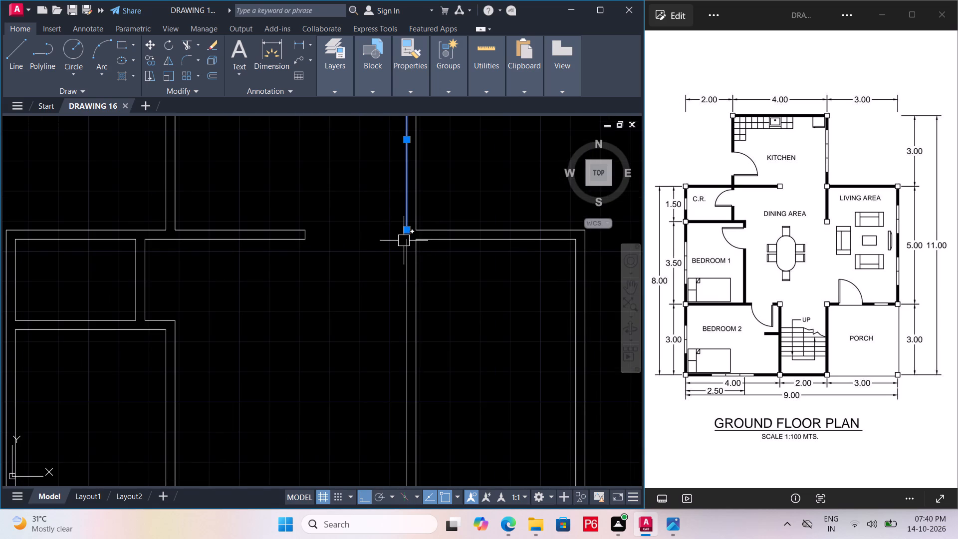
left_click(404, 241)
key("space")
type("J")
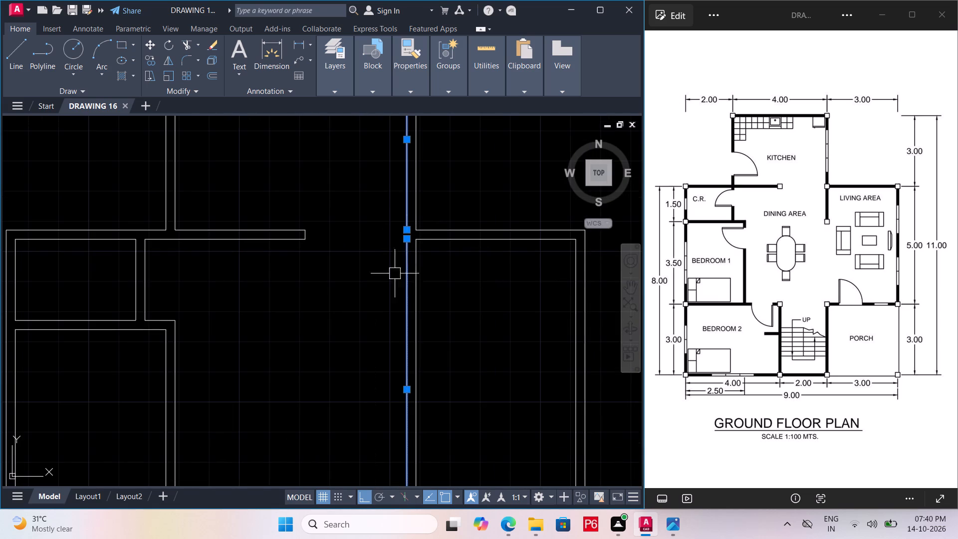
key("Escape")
Join the kitchen's inner right wall line with the dining area's right wall line below it, and save the drawing.
scroll(407, 224, "up", 2)
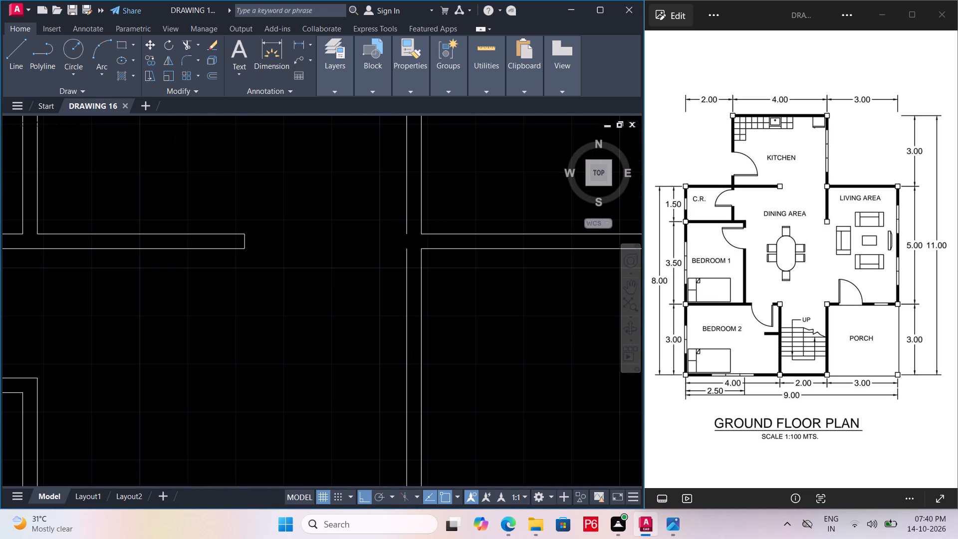
left_click(407, 220)
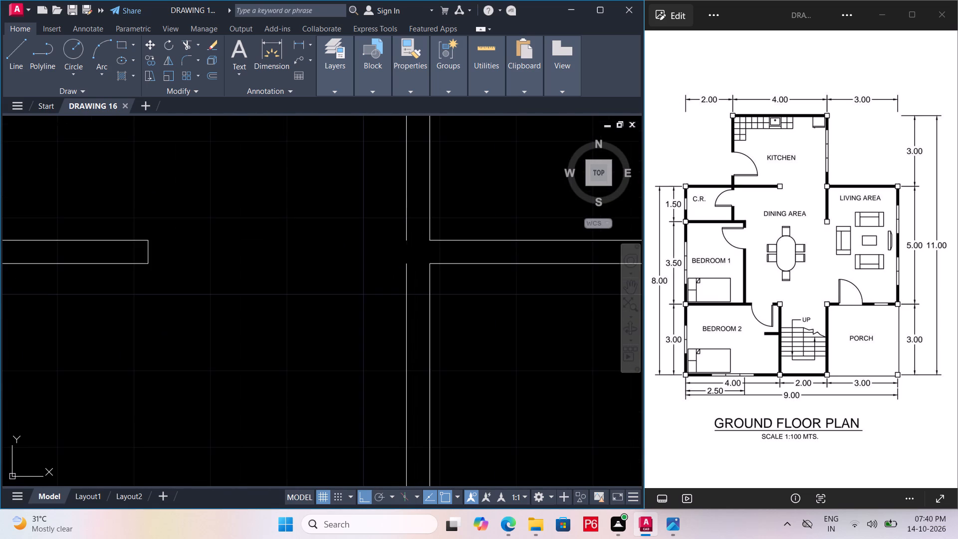
left_click(408, 281)
type("J")
key("space")
scroll(394, 273, "down", 3)
key("ctrl+s")
key("ctrl+s")
key("ctrl+s")
Draw a short closing line across the dining-living partition wall, roughly level with the C.R.'s lower wall.
middle_click_drag(406, 331, 414, 273)
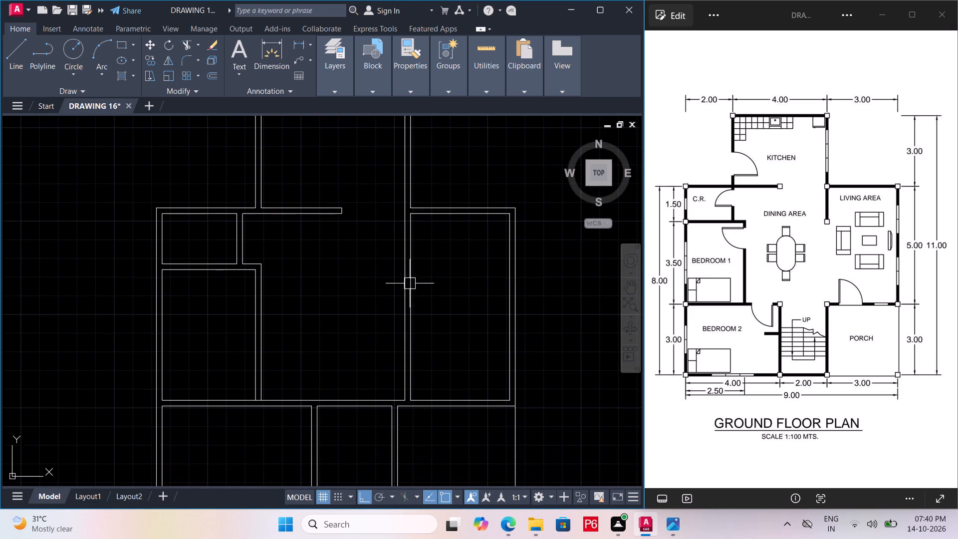
scroll(410, 285, "up", 2)
key("l")
key("space")
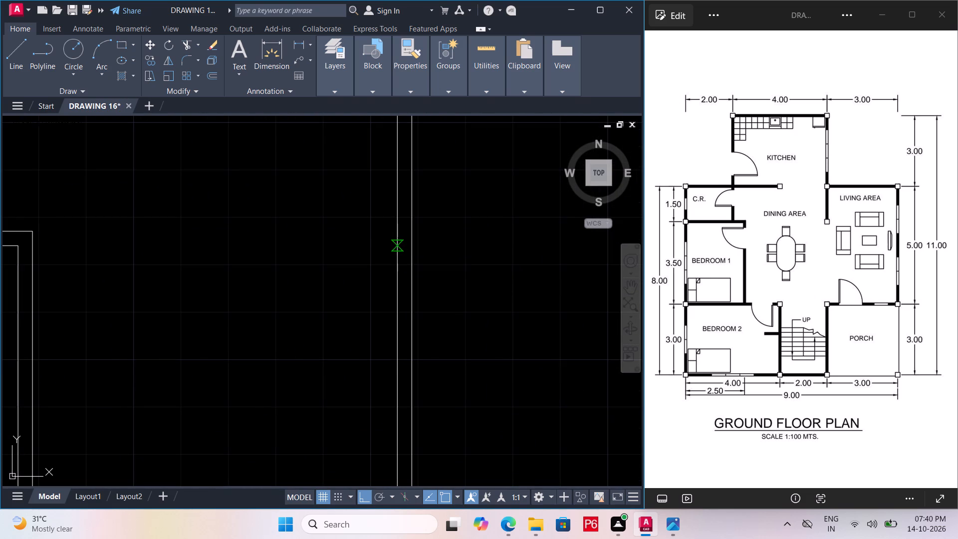
left_click(395, 246)
left_click(411, 249)
key("Escape")
Trim both dining-living partition lines below the closing line to leave a wall stub, and save the drawing.
scroll(399, 312, "down", 2)
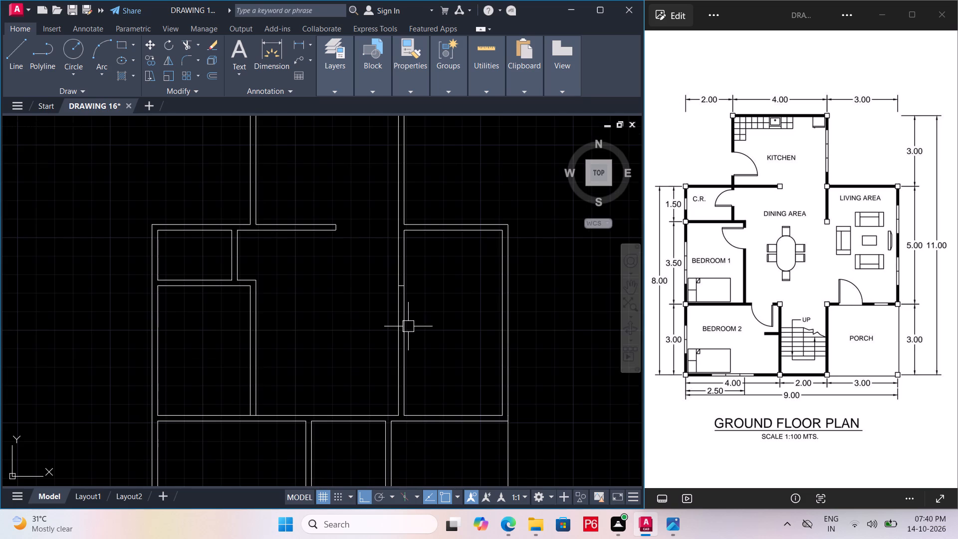
type("TR")
key("space")
key("space")
left_click(422, 331)
left_click(389, 335)
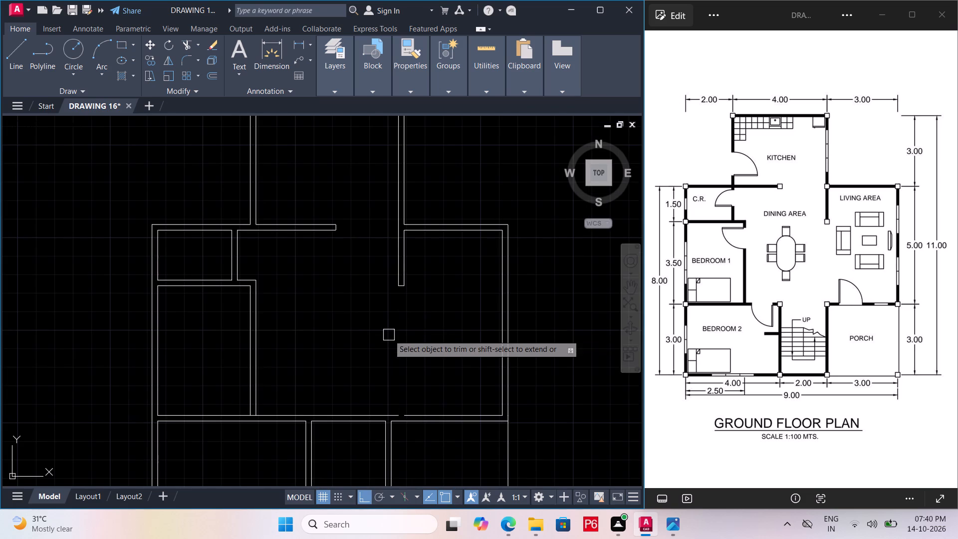
key("ctrl+s")
key("ctrl+s")
key("ctrl+s")
key("ctrl+s")
key("ctrl+s")
key("ctrl+s")
Join the two pieces of the line along the lower edge of the dining and living areas, and save the drawing.
scroll(395, 439, "up", 3)
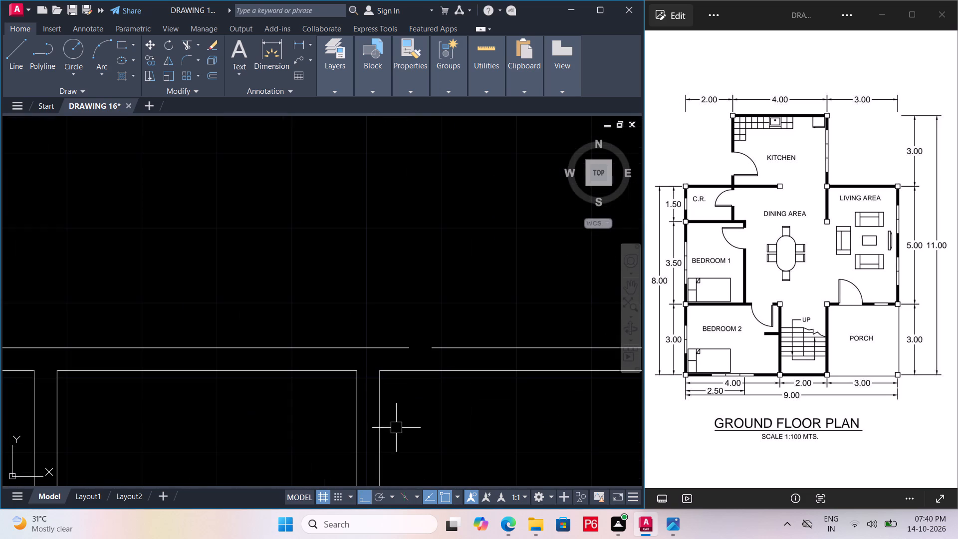
left_click(401, 351)
left_click(446, 351)
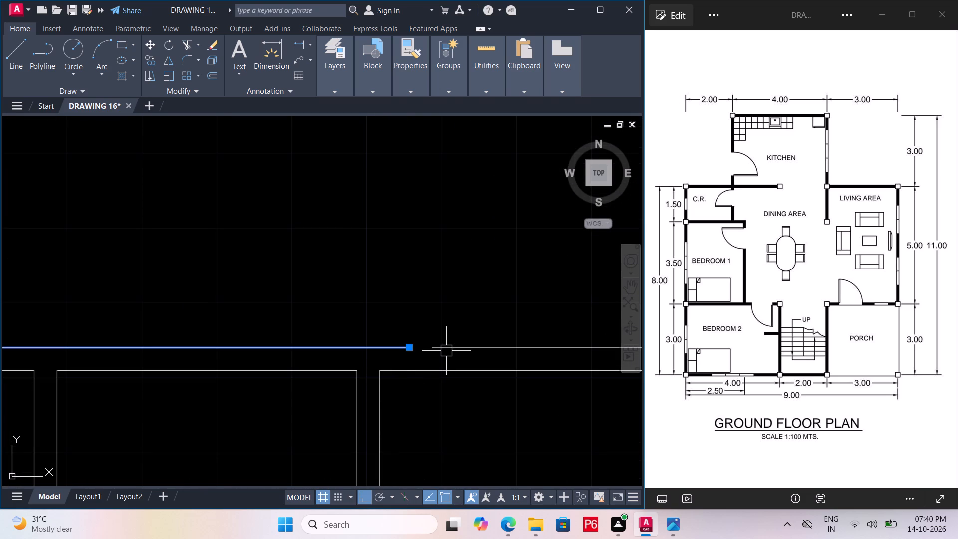
type("J")
key("space")
scroll(392, 364, "down", 2)
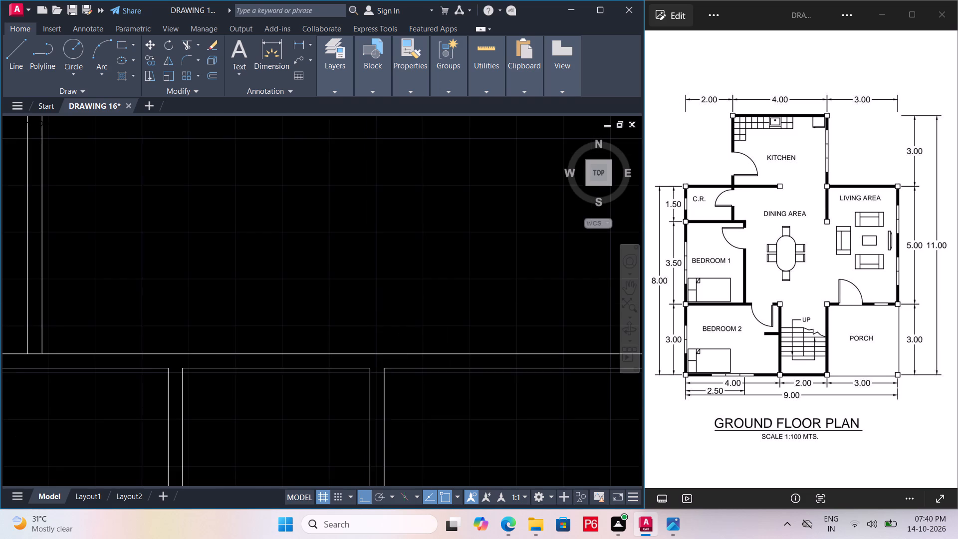
key("ctrl+s")
key("ctrl+s")
key("ctrl+s")
Trim the segment between Bedroom 1's two right wall lines where they meet the lower wall, and save the drawing.
middle_click_drag(213, 370, 388, 363)
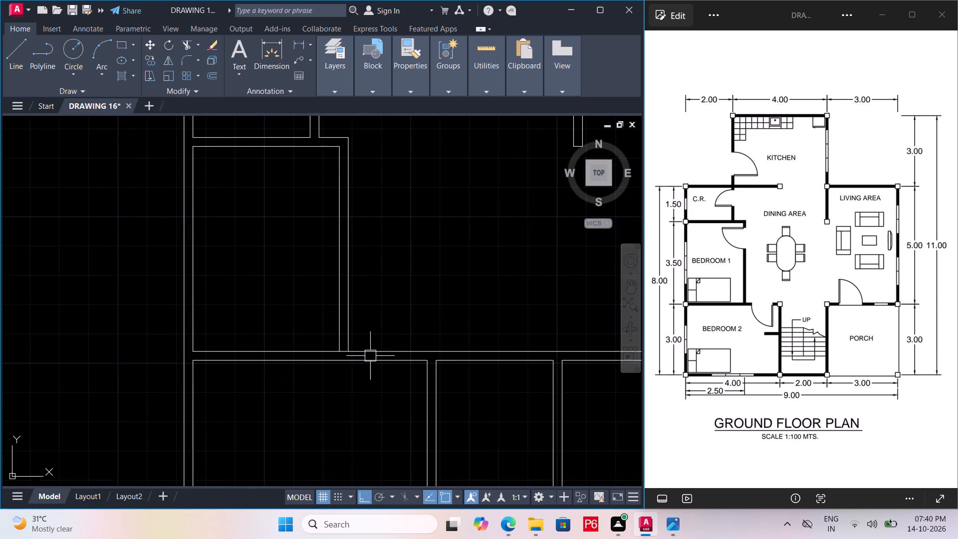
scroll(357, 352, "up", 2)
type("TR")
key("space")
key("space")
left_click(320, 352)
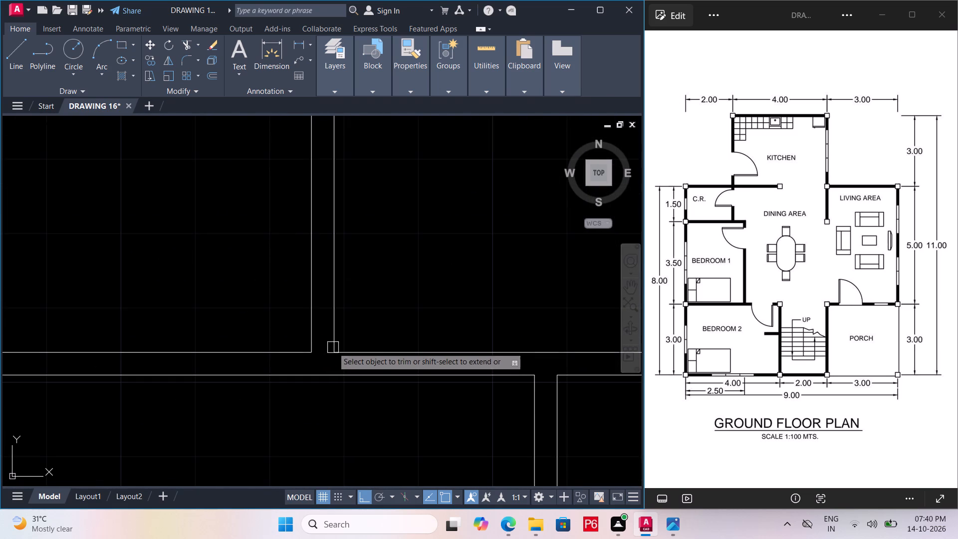
scroll(334, 347, "down", 2)
key("ctrl+s")
key("ctrl+s")
scroll(332, 354, "down", 2, "ctrl")
key("ctrl+s")
key("ctrl+s")
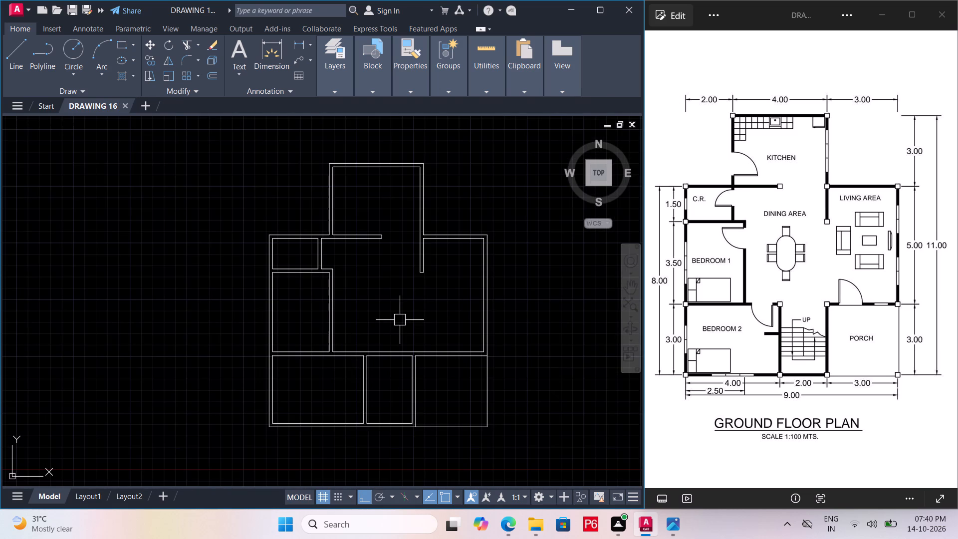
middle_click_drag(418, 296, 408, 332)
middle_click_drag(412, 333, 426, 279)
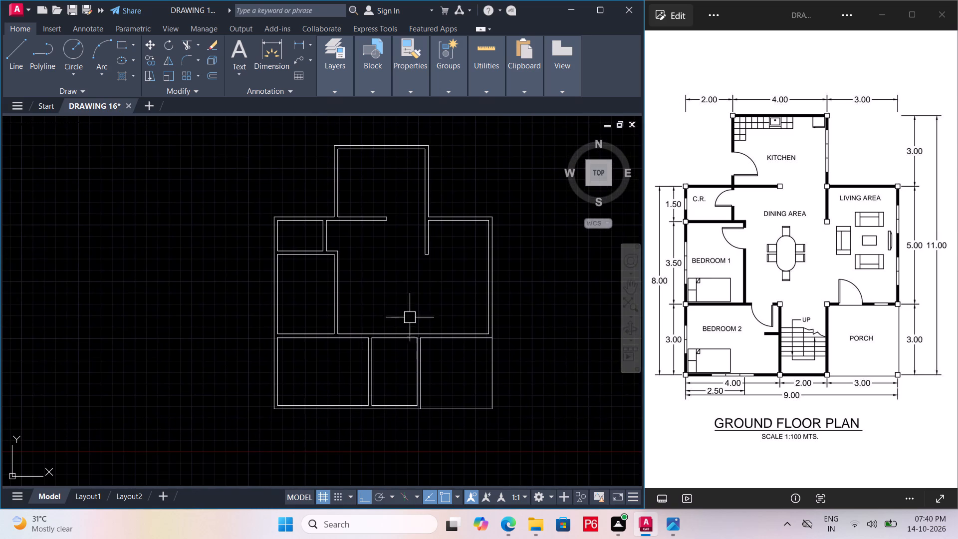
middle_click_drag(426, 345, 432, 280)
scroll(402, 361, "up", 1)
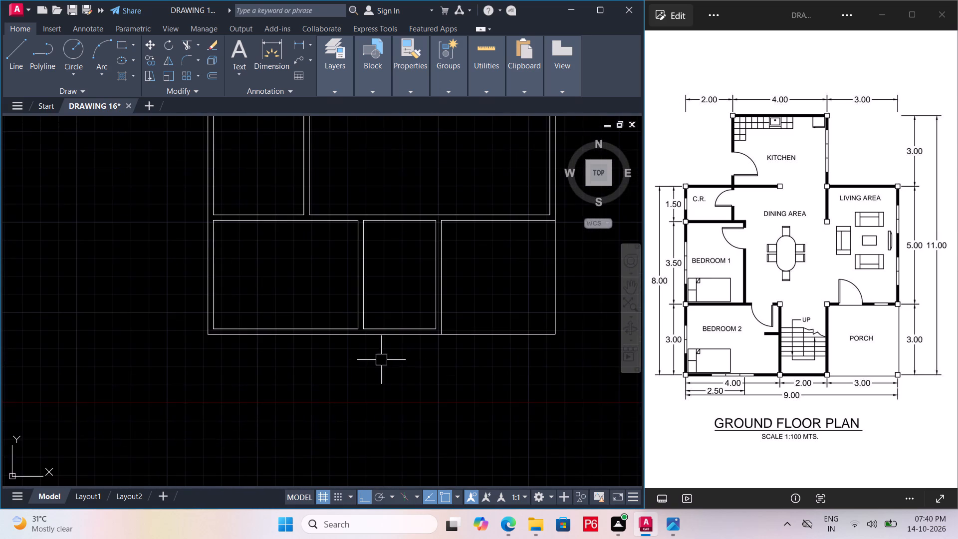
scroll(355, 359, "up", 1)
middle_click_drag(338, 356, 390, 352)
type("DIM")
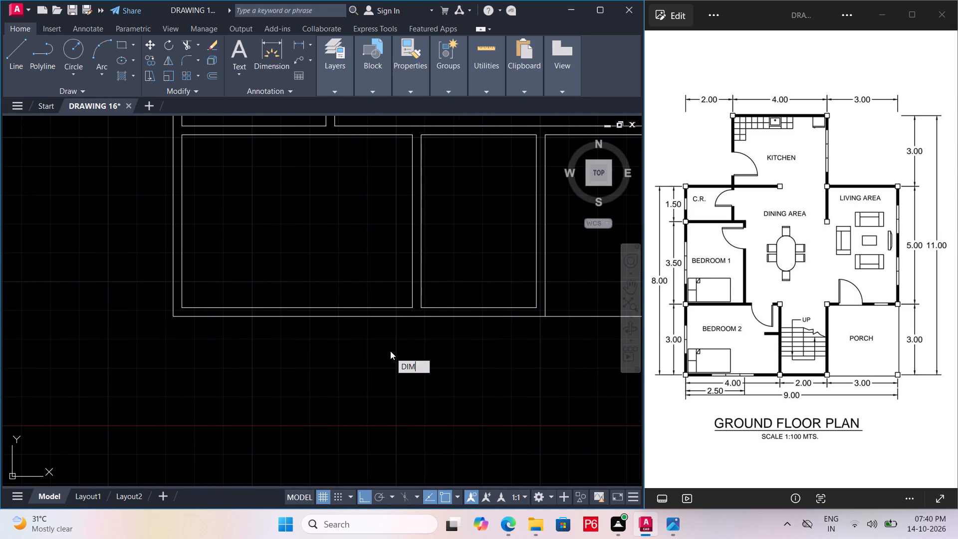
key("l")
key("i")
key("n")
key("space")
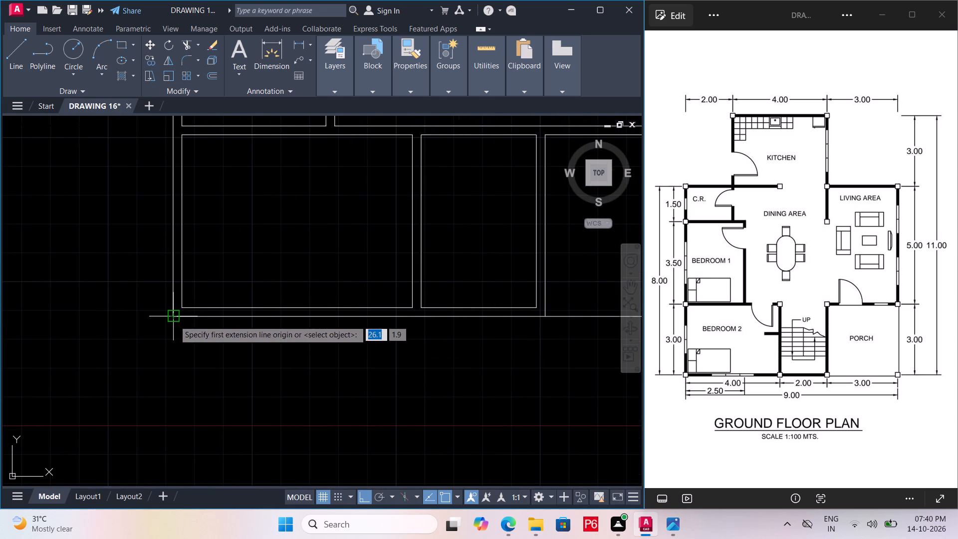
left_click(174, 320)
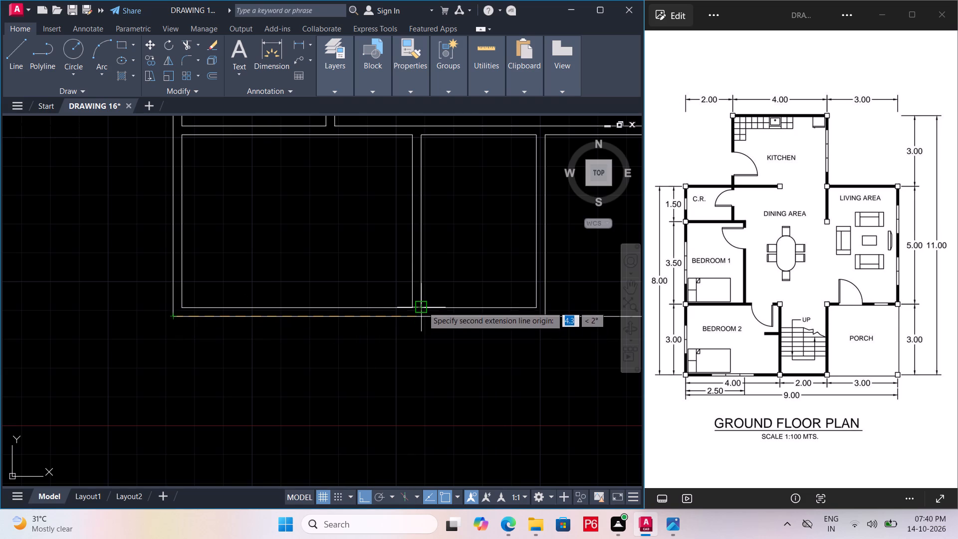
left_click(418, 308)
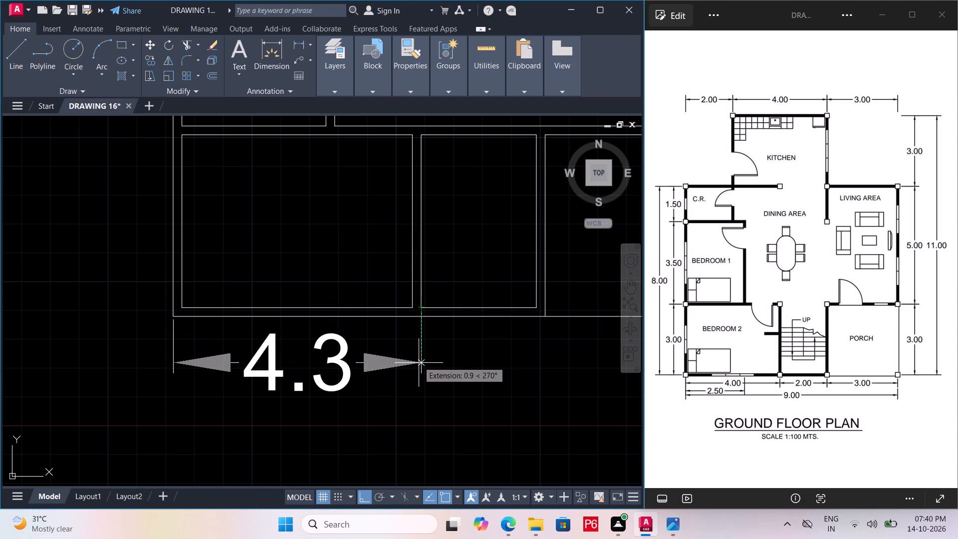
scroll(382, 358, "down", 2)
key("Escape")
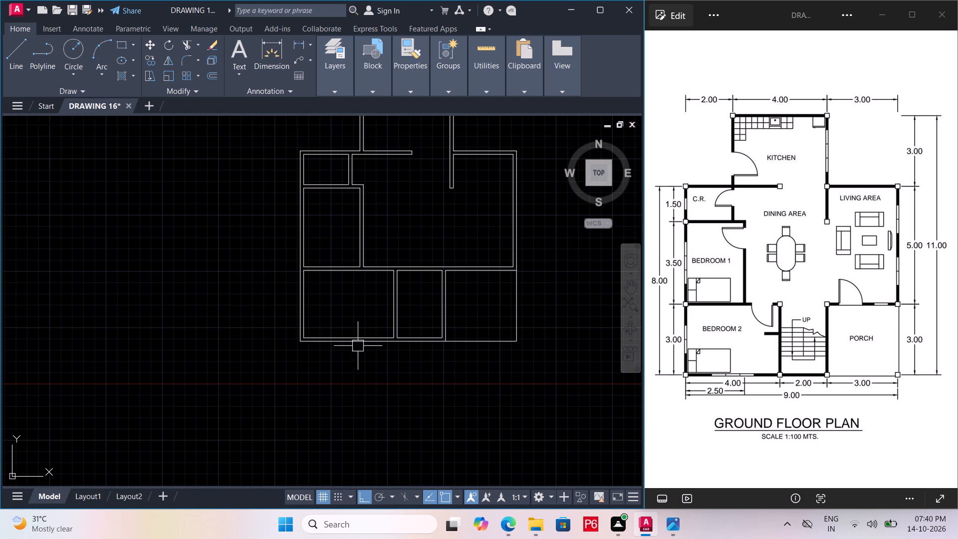
Place a linear dimension below Bedroom 2 from its outer lower-left corner to the stair space's inner lower-left corner.
type("DIMLIN")
key("space")
scroll(311, 342, "up", 2)
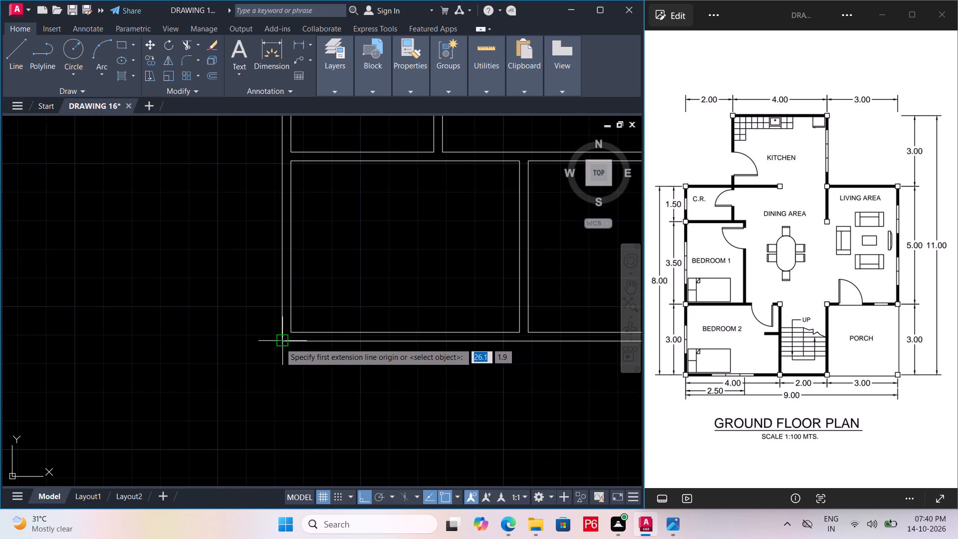
left_click(280, 343)
left_click(527, 333)
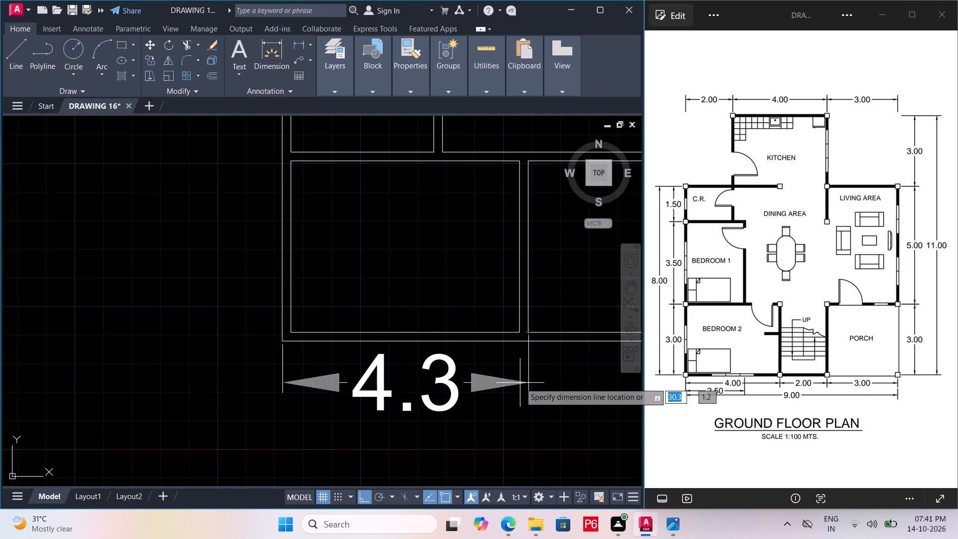
left_click(520, 383)
Continue the lower dimension across the stair space's right outer wall line to the porch's outer lower-right corner, and save the drawing.
type("DIMCO")
type("NTY")
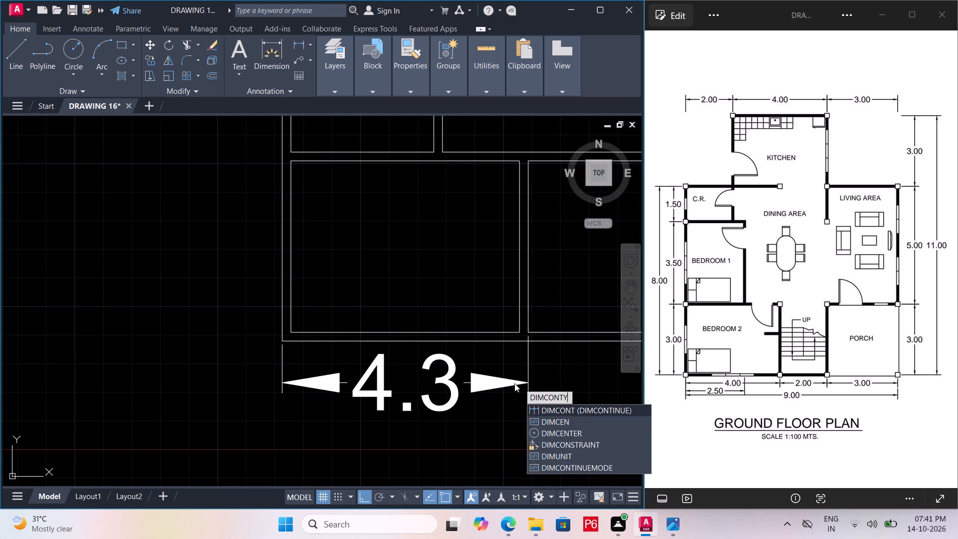
key("BackSpace")
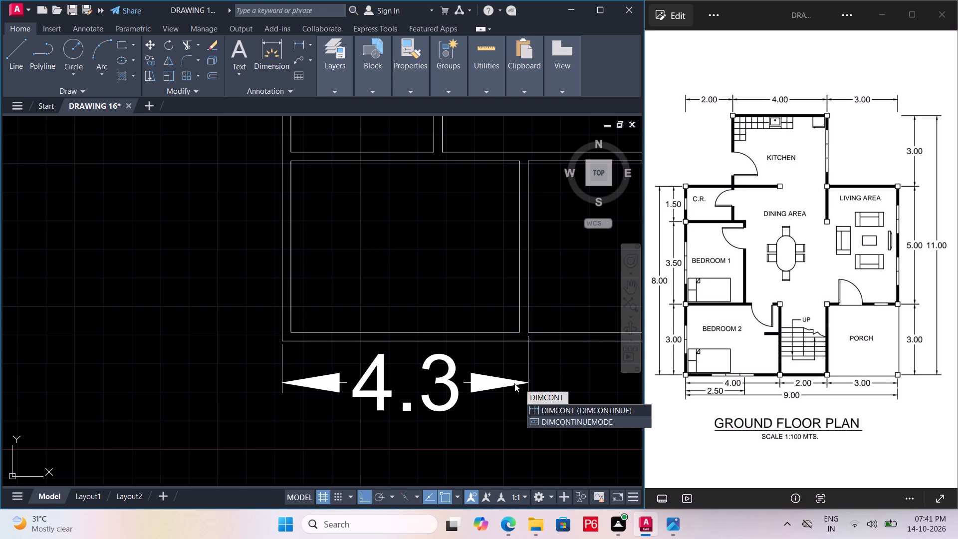
key("Return")
scroll(537, 389, "down", 2)
middle_click_drag(493, 391, 351, 389)
scroll(420, 384, "up", 3)
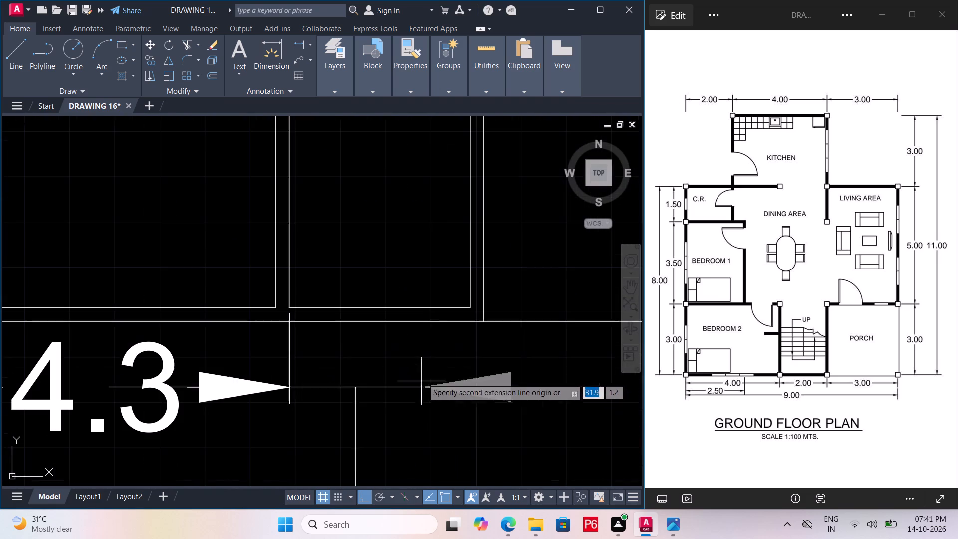
left_click(483, 320)
scroll(475, 324, "down", 3)
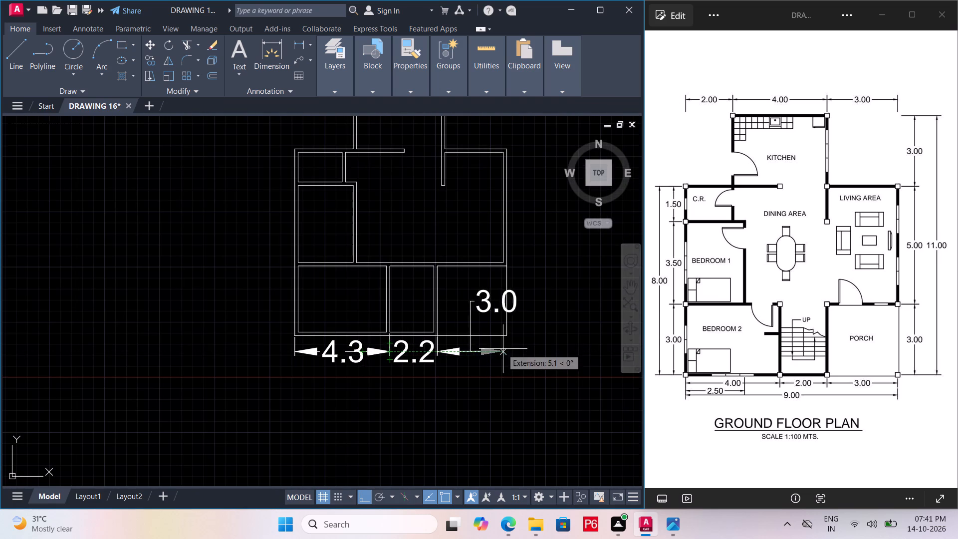
left_click(510, 336)
key("Escape")
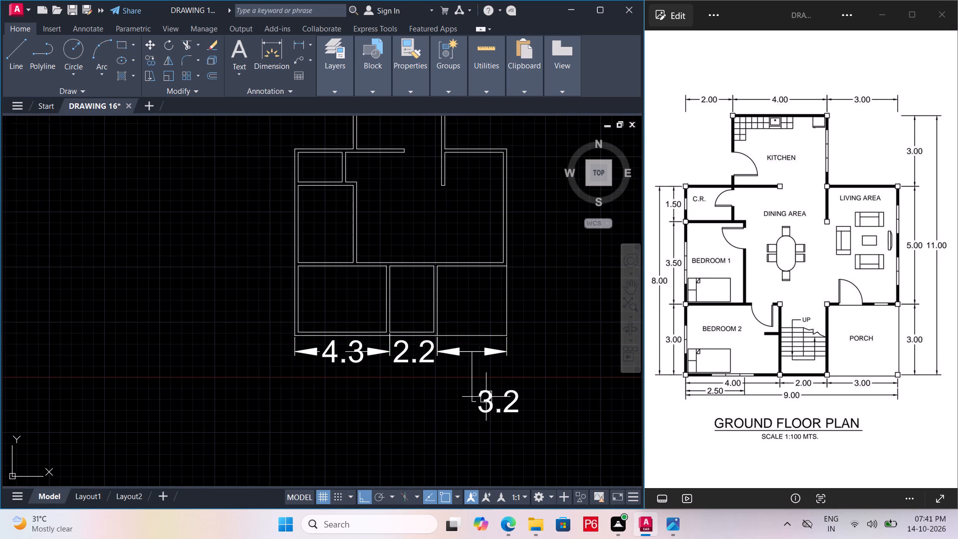
key("ctrl+s")
key("ctrl+s")
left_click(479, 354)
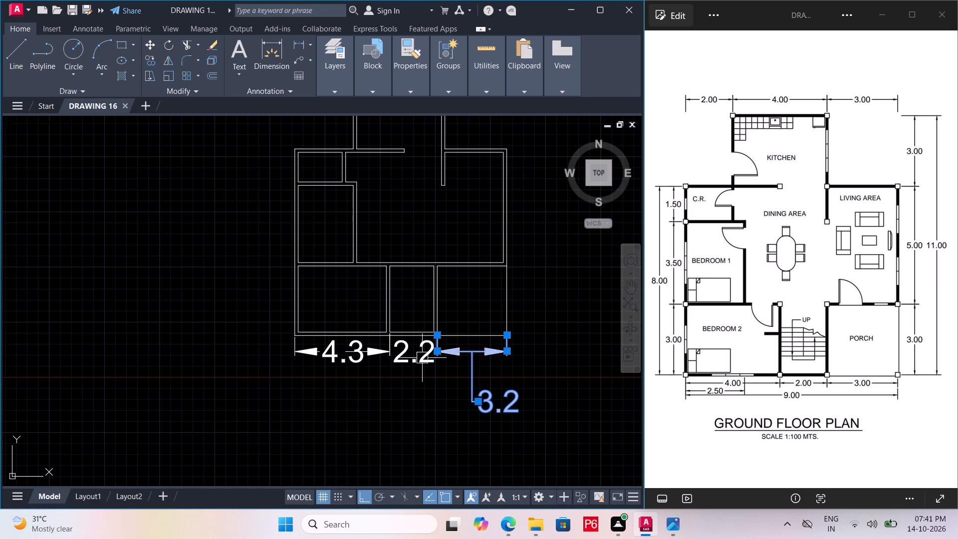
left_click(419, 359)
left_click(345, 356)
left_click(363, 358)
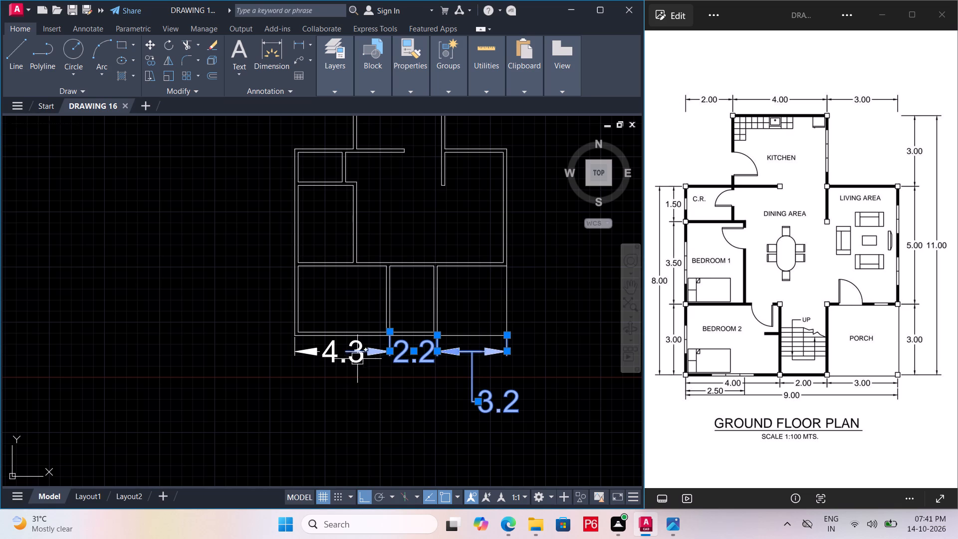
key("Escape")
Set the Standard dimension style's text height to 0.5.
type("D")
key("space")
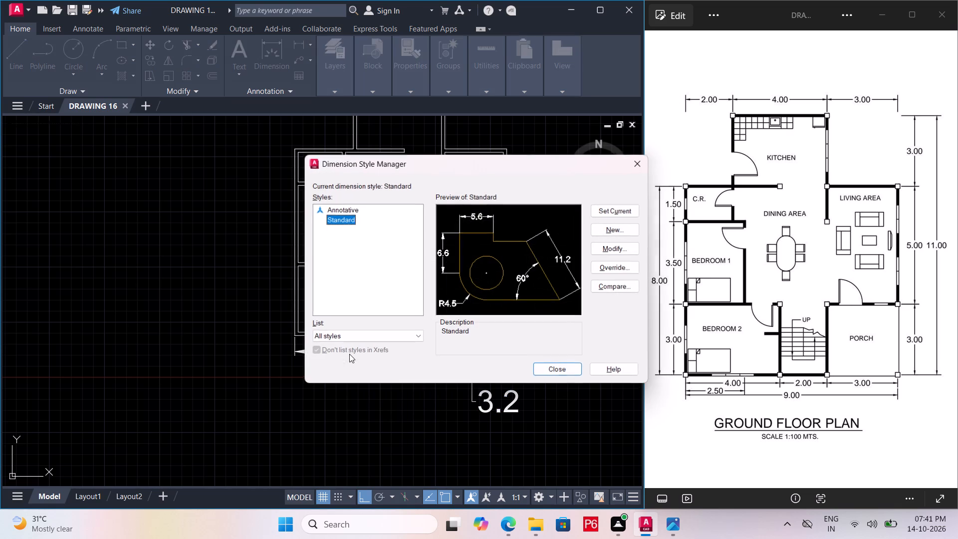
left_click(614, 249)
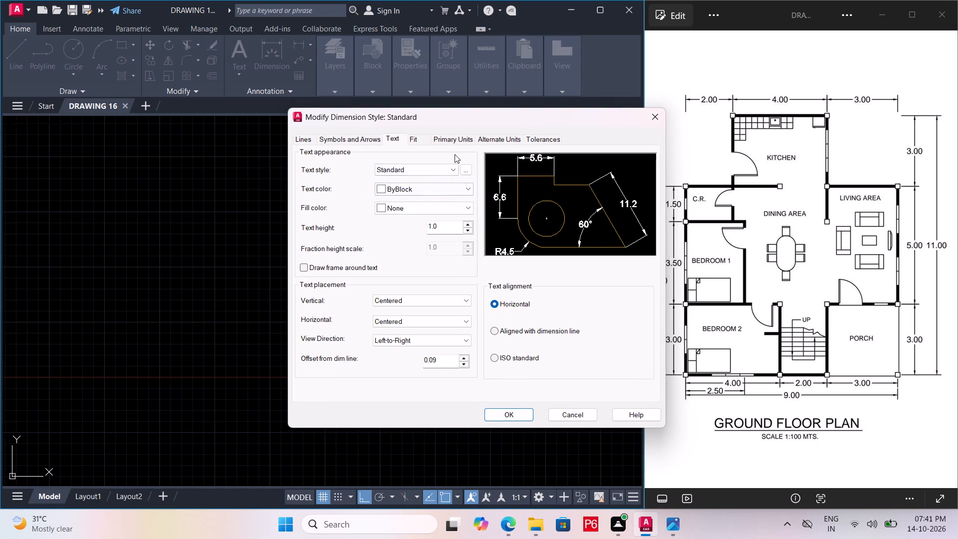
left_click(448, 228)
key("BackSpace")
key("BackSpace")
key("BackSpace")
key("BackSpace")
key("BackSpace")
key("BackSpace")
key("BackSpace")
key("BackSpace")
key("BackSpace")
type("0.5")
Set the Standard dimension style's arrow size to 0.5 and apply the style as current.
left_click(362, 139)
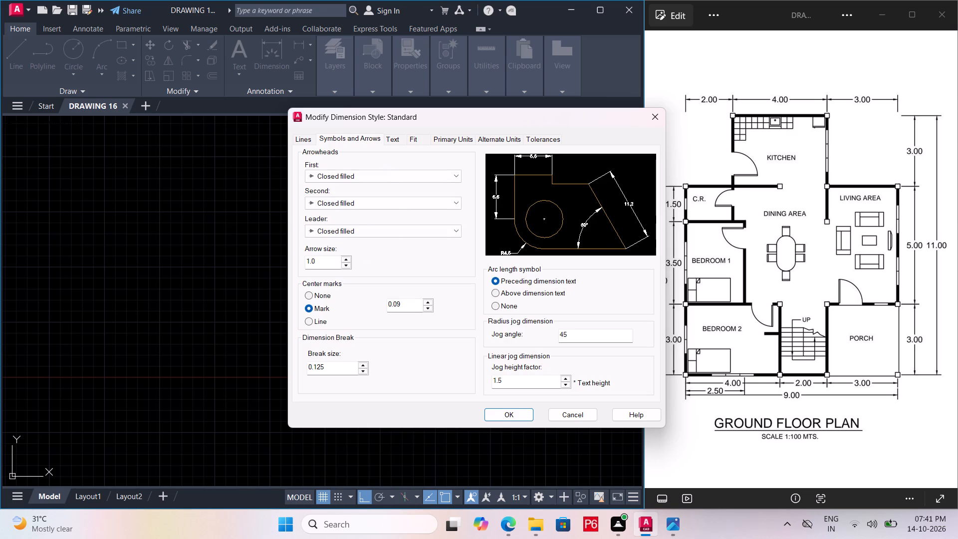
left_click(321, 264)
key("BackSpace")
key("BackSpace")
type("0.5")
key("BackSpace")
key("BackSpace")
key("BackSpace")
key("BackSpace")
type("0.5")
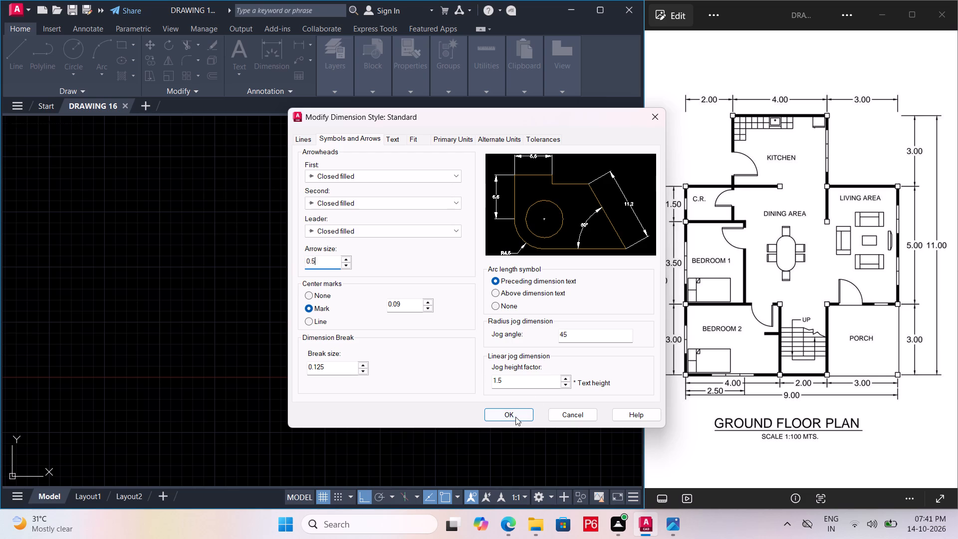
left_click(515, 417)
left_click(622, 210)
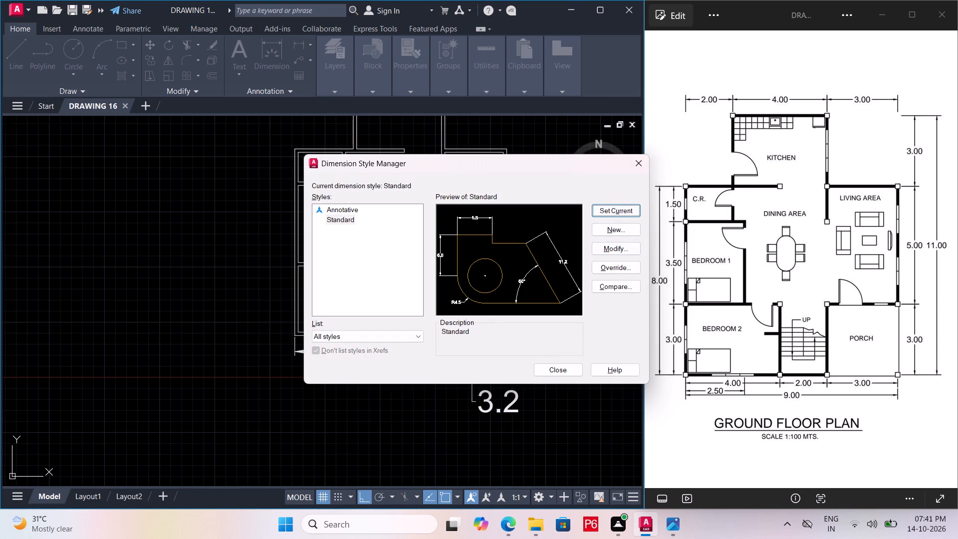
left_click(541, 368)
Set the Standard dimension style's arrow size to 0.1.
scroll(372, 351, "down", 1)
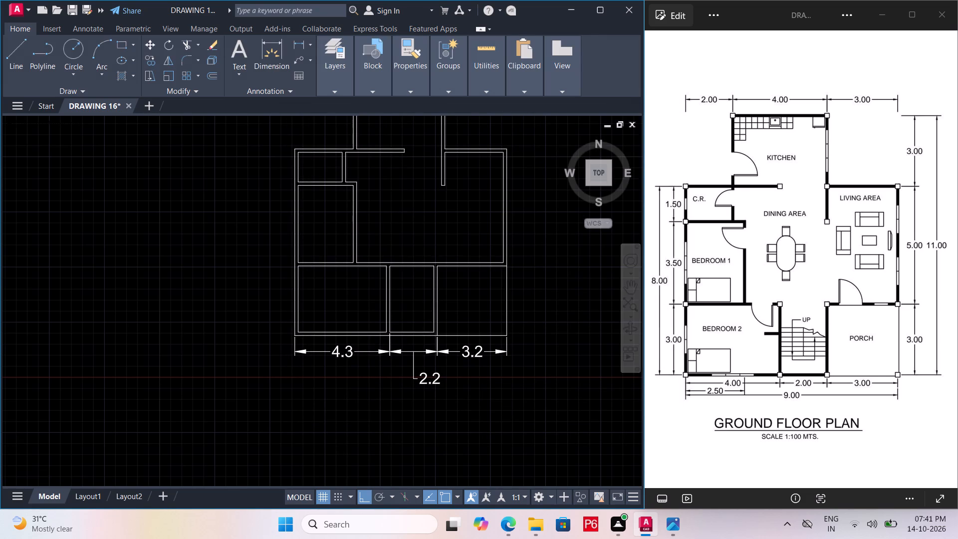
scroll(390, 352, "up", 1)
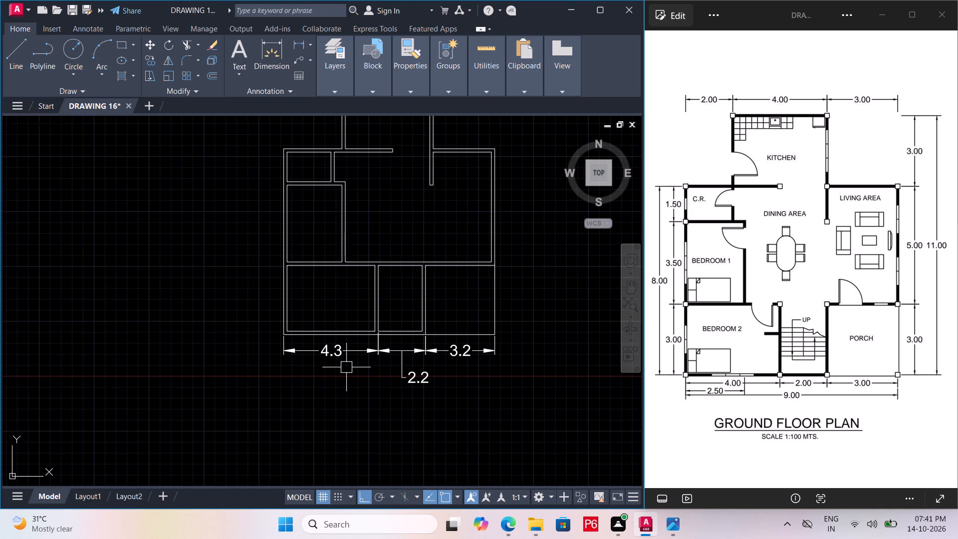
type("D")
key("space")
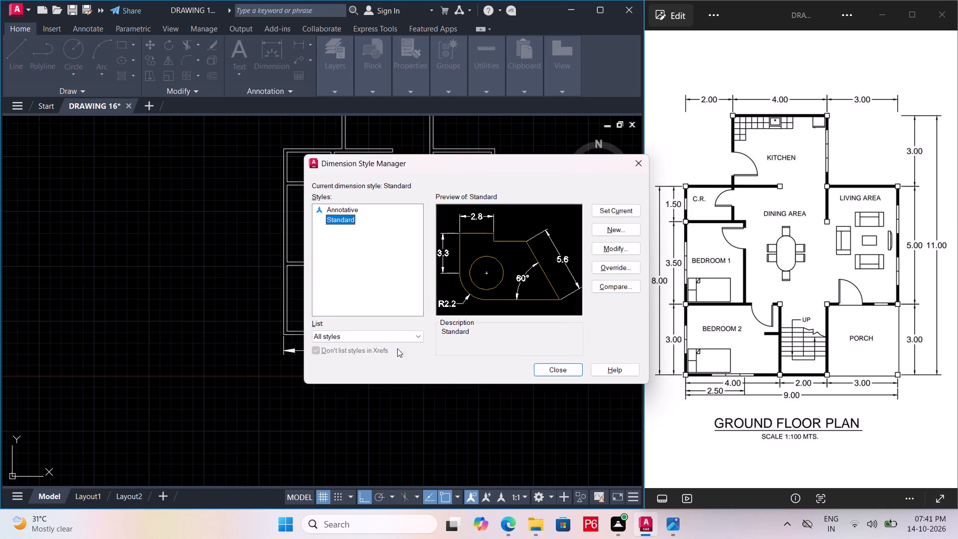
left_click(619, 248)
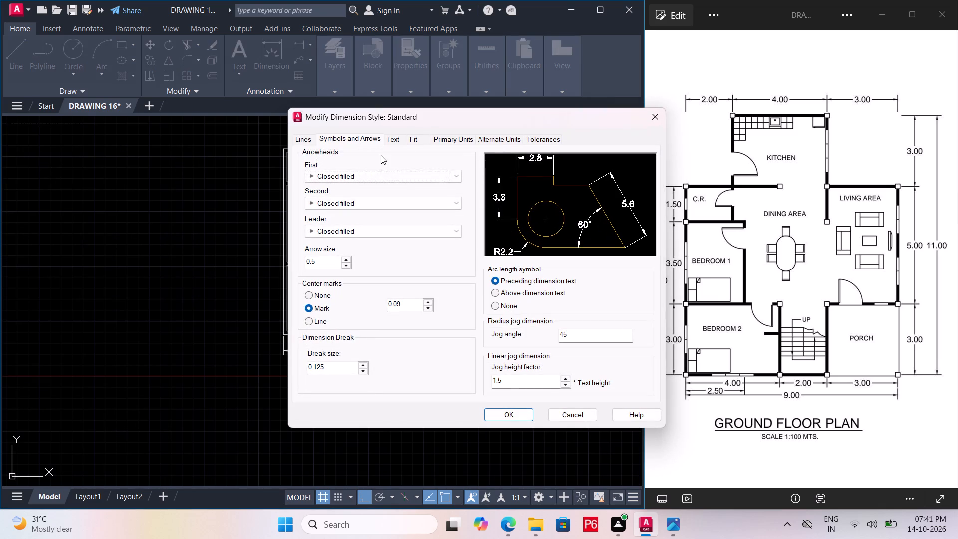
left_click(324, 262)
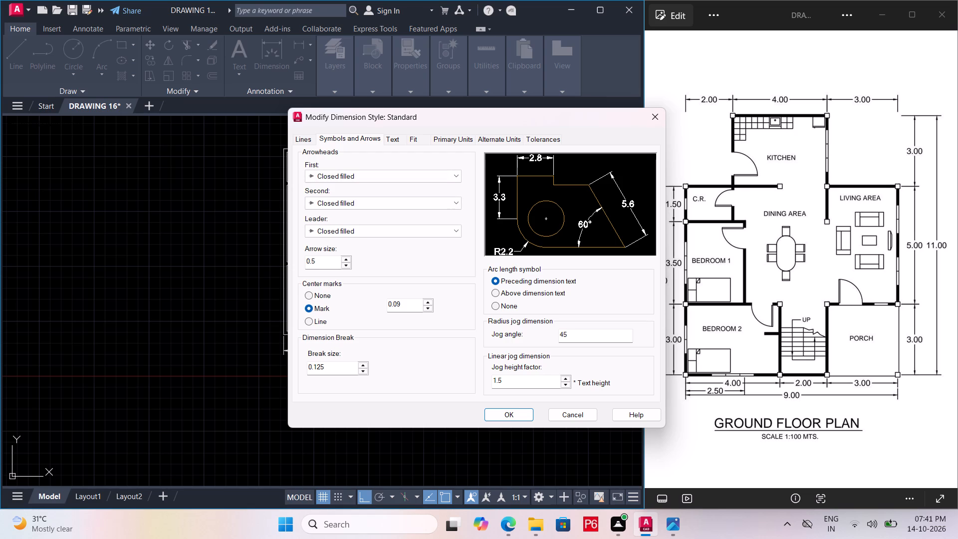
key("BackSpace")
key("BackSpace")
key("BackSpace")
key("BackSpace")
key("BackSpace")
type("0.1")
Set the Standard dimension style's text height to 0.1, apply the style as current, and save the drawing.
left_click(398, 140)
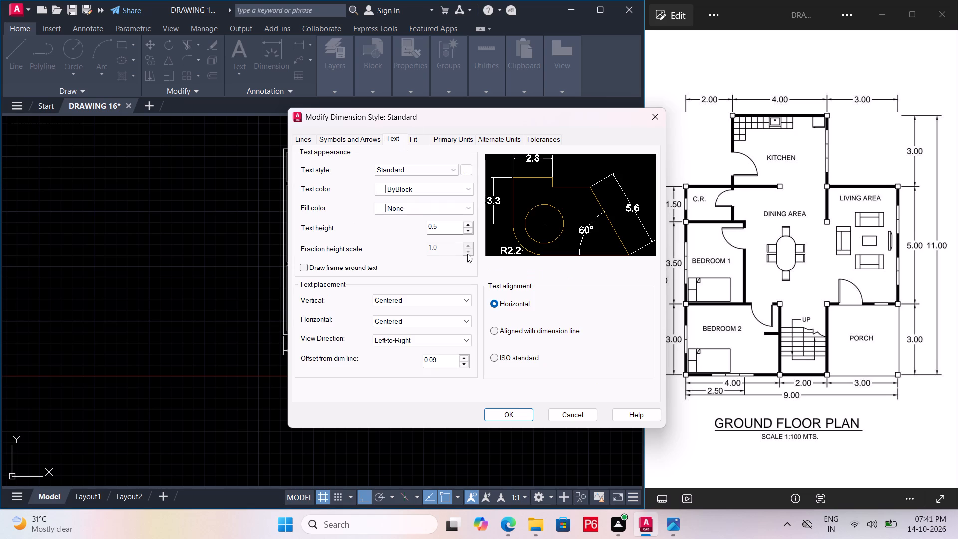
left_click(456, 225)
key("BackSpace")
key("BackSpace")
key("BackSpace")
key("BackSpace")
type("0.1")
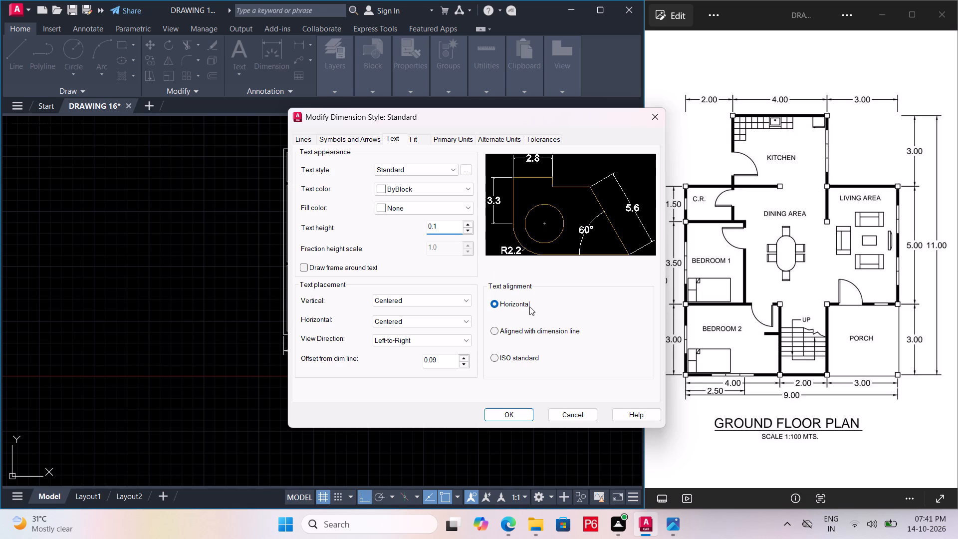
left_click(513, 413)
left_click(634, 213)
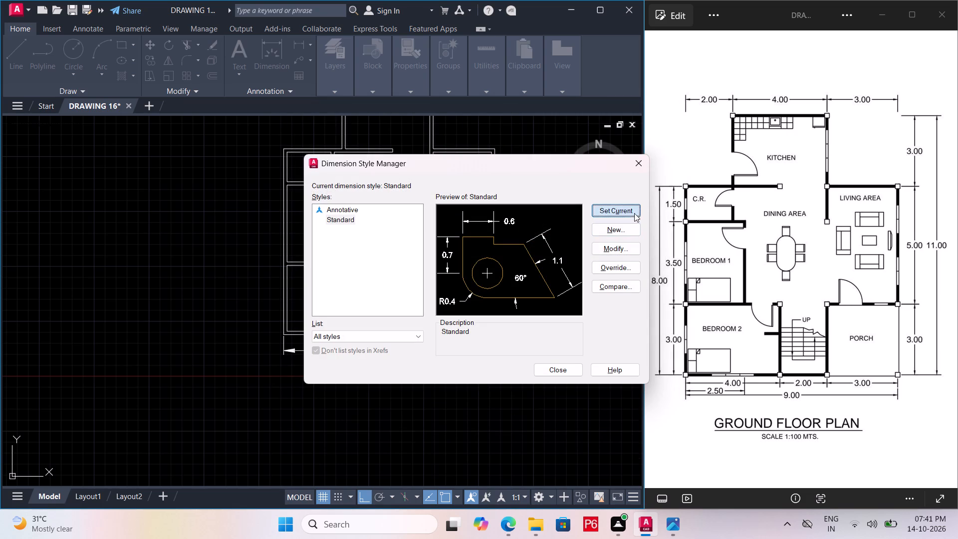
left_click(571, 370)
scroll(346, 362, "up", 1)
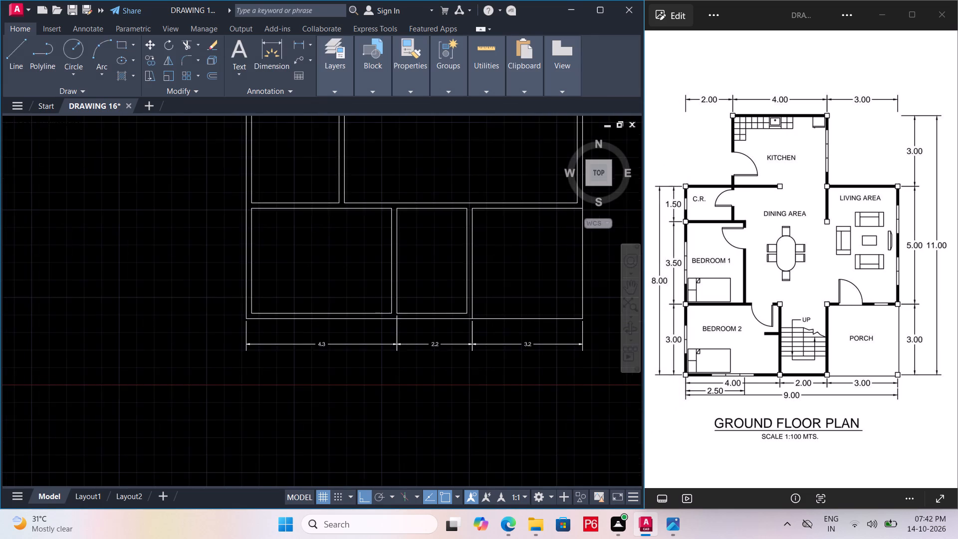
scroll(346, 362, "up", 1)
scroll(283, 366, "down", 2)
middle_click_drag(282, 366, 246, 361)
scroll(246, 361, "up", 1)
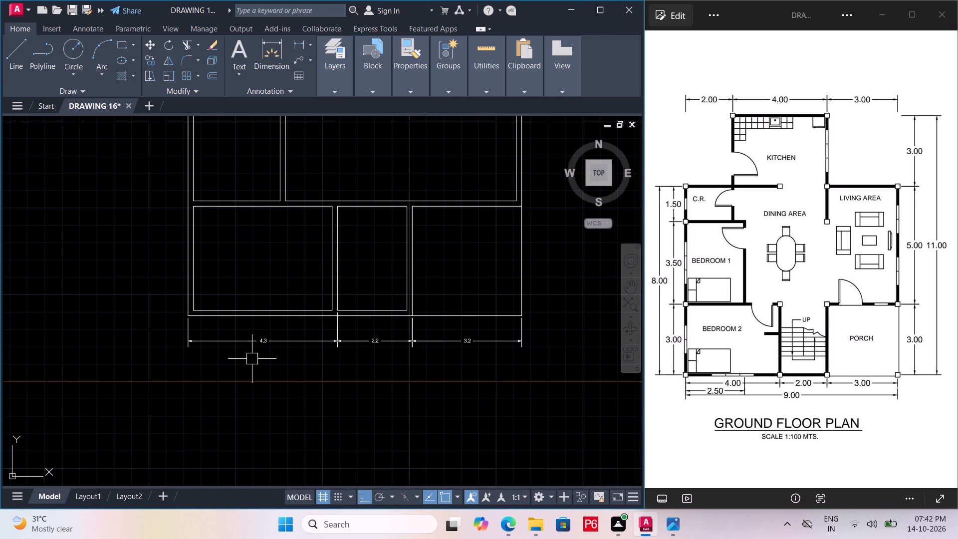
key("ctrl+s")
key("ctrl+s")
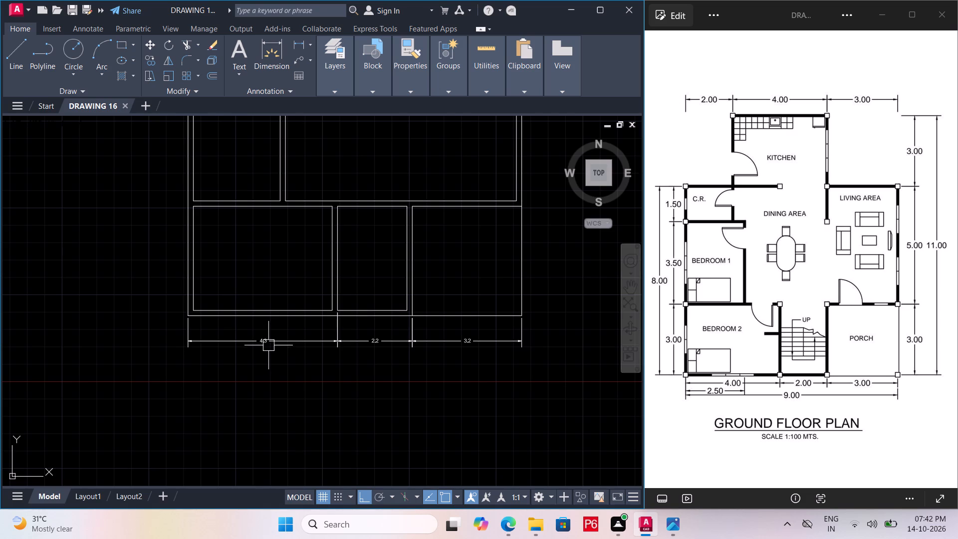
Set the Standard dimension style's text height to 0.4.
type("D")
key("space")
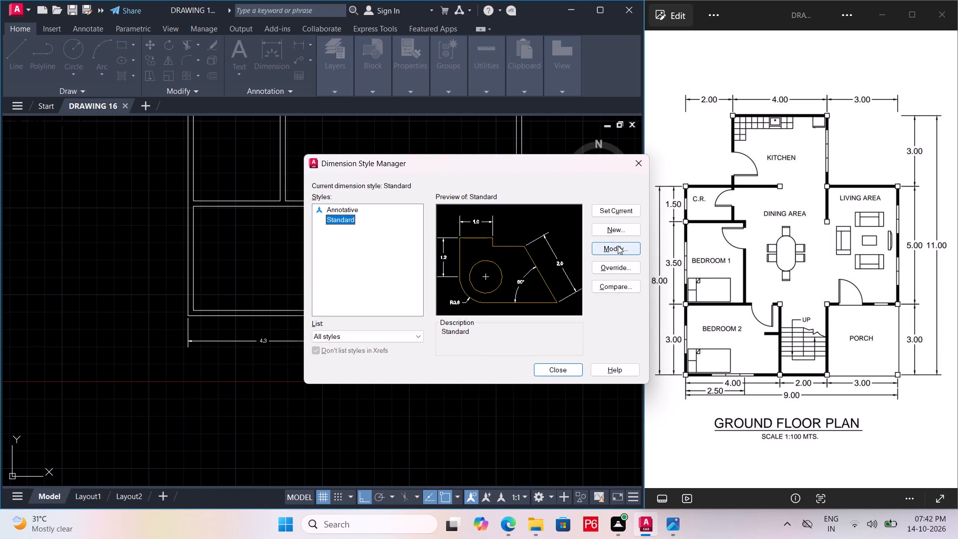
left_click(618, 246)
left_click(449, 225)
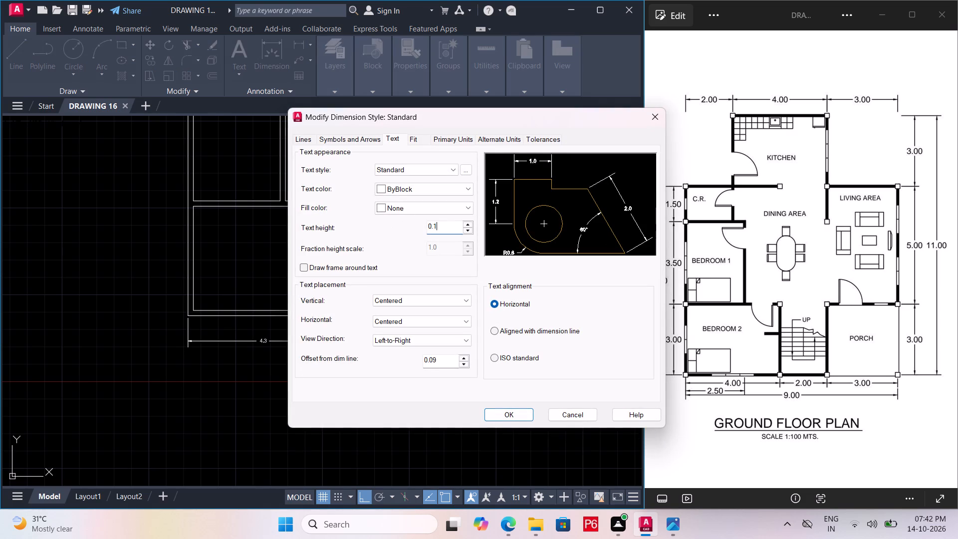
key("BackSpace")
key("BackSpace")
key("BackSpace")
key("BackSpace")
key("BackSpace")
key("BackSpace")
key("BackSpace")
key("BackSpace")
type("0.4")
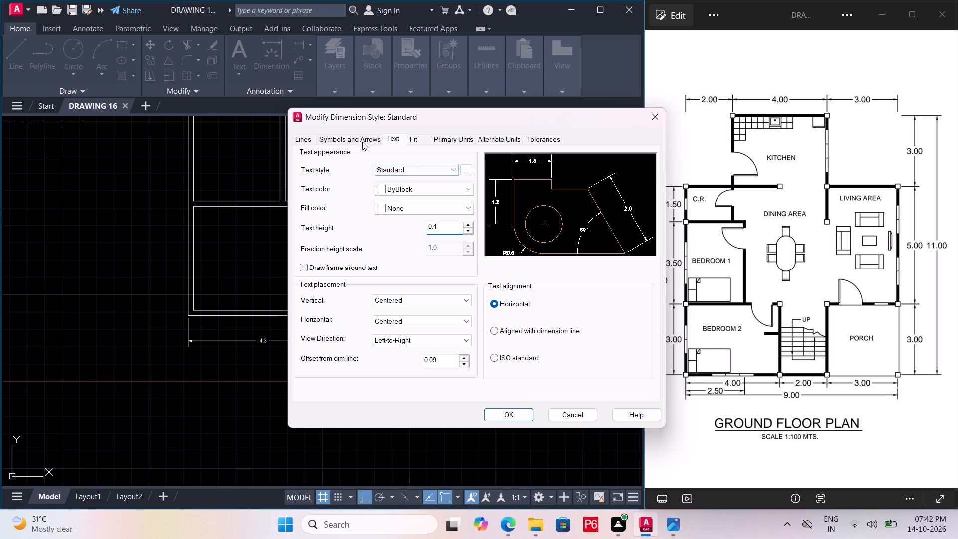
Set the Standard dimension style's arrow size to 0.4 and apply the style as current.
left_click(365, 140)
left_click(323, 262)
key("BackSpace")
key("4")
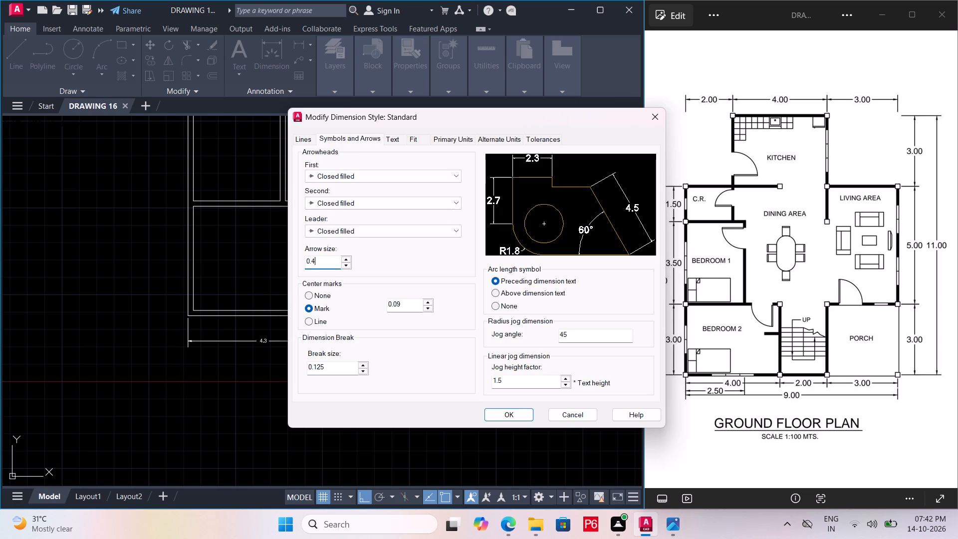
left_click(493, 418)
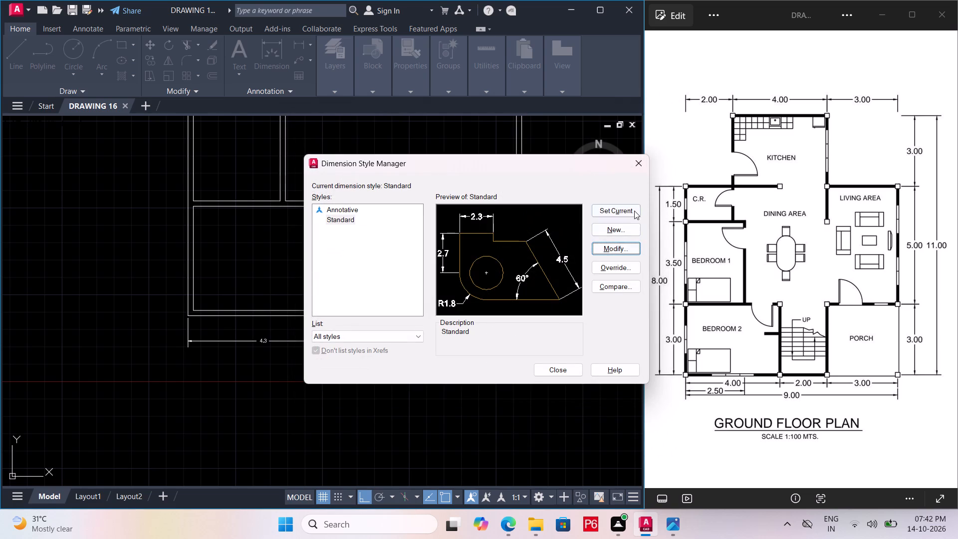
left_click(634, 210)
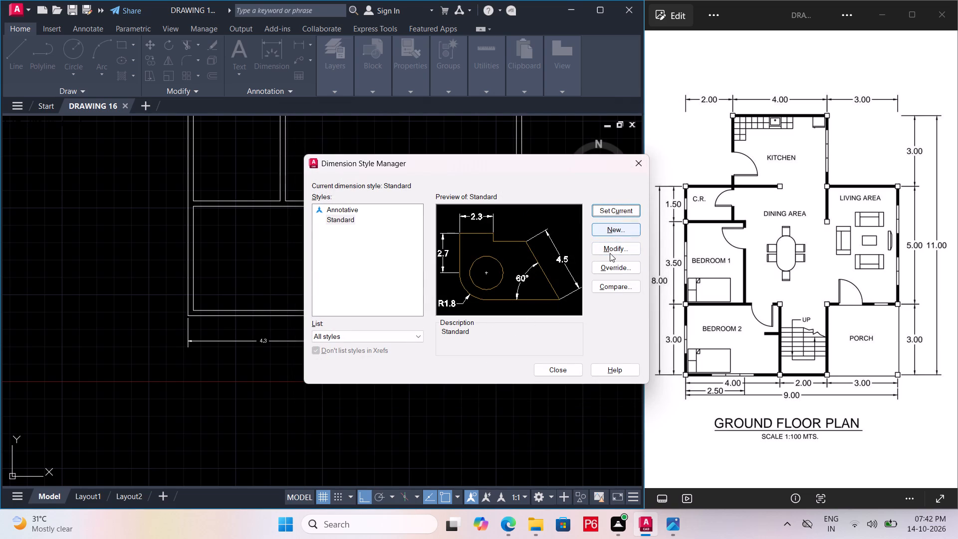
left_click(555, 371)
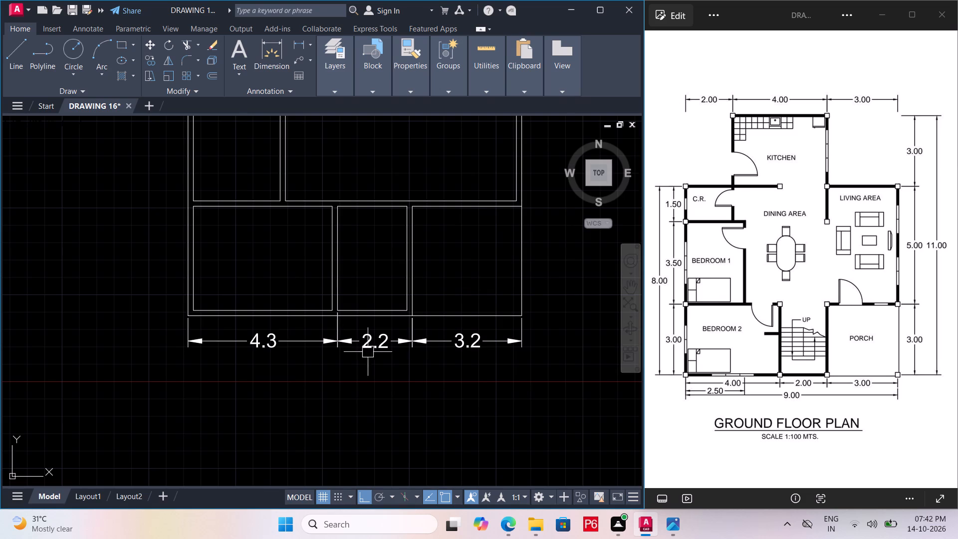
Save the drawing with its resized lower-side dimensions.
scroll(319, 374, "down", 1)
key("ctrl+s")
key("ctrl+s")
key("ctrl+s")
key("ctrl+s")
key("ctrl+s")
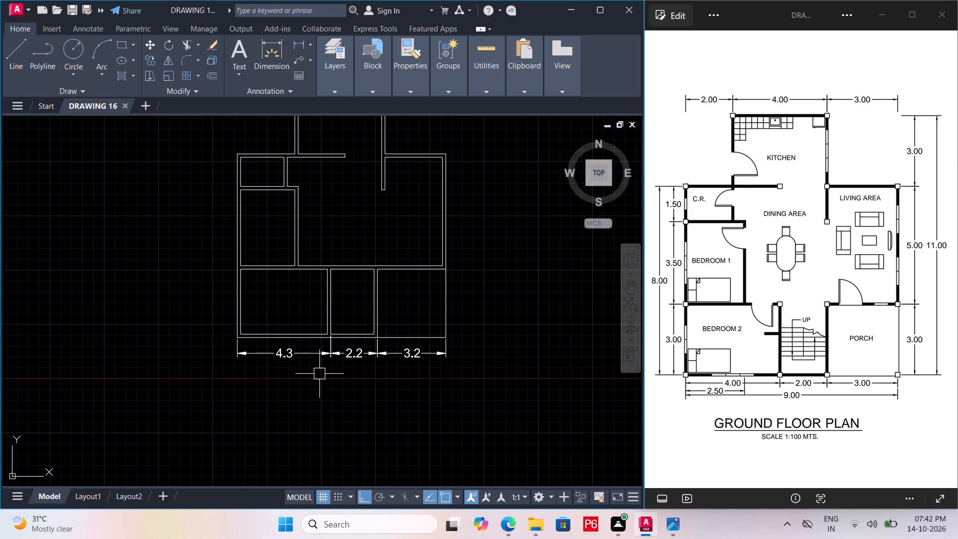
key("ctrl+s")
Add a vertical linear dimension for Bedroom 2 just outside the plan's west wall, from the bottom corner to the room's upper inner corner.
middle_click_drag(320, 373, 376, 384)
scroll(286, 351, "up", 1)
middle_click_drag(294, 353, 324, 366)
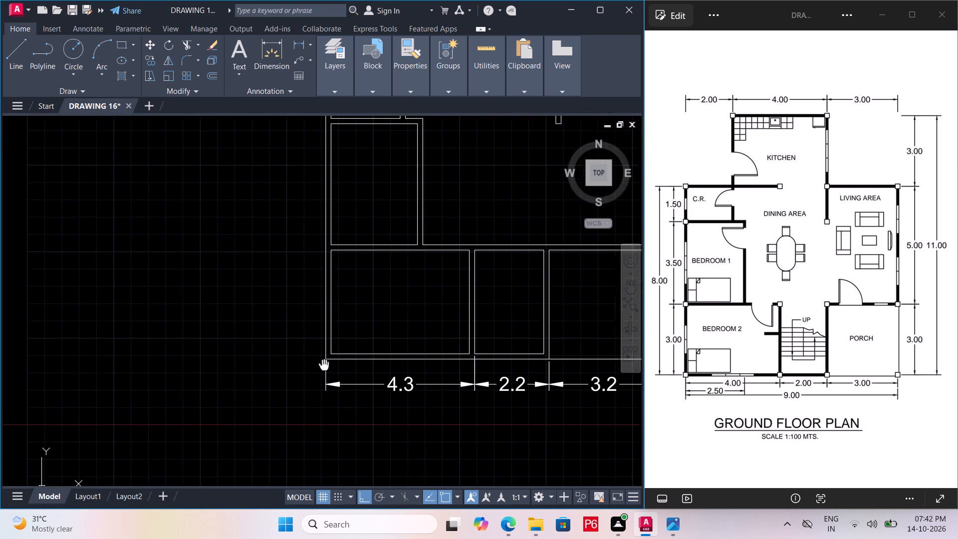
middle_click_drag(324, 366, 329, 369)
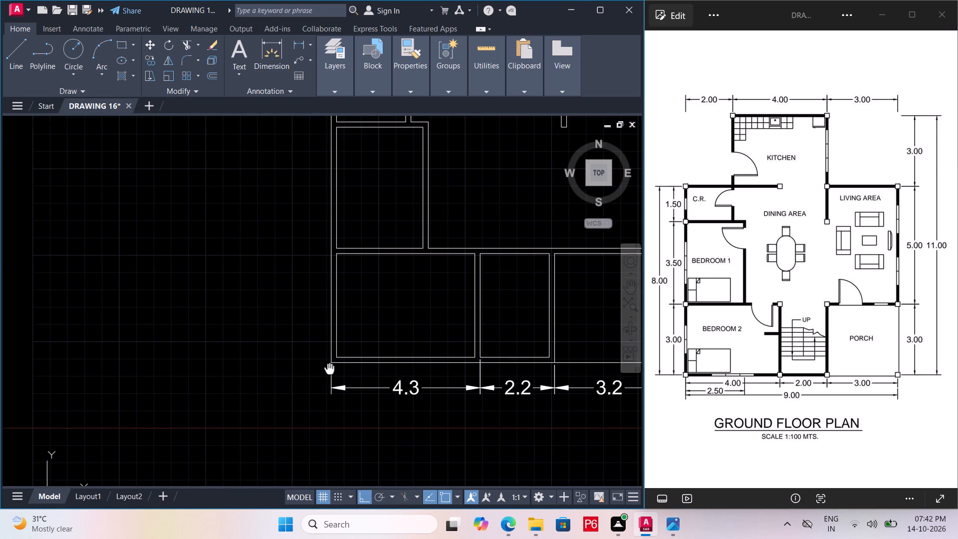
type("DIMLIN")
key("space")
scroll(329, 357, "up", 2)
left_click(333, 377)
middle_click_drag(348, 215, 335, 319)
scroll(348, 215, "down", 1)
left_click(333, 244)
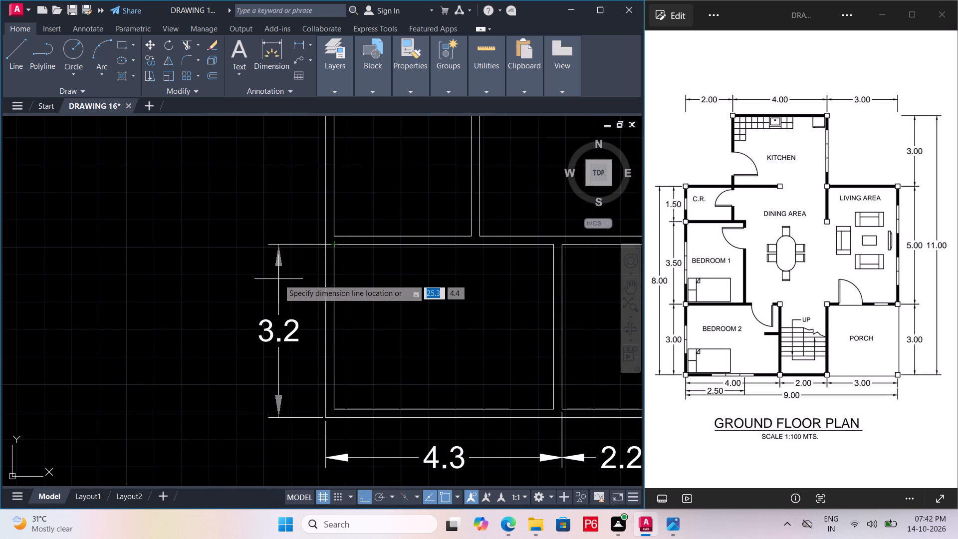
left_click(299, 293)
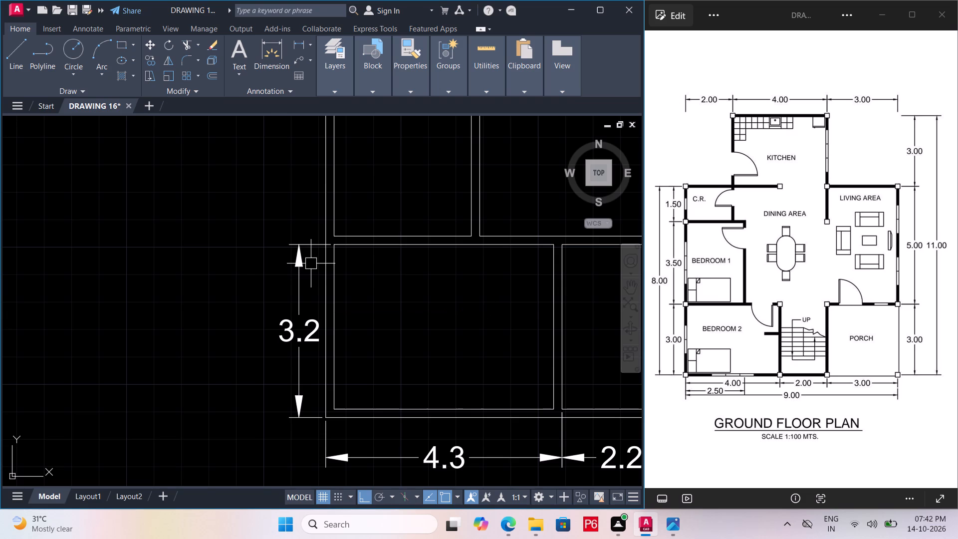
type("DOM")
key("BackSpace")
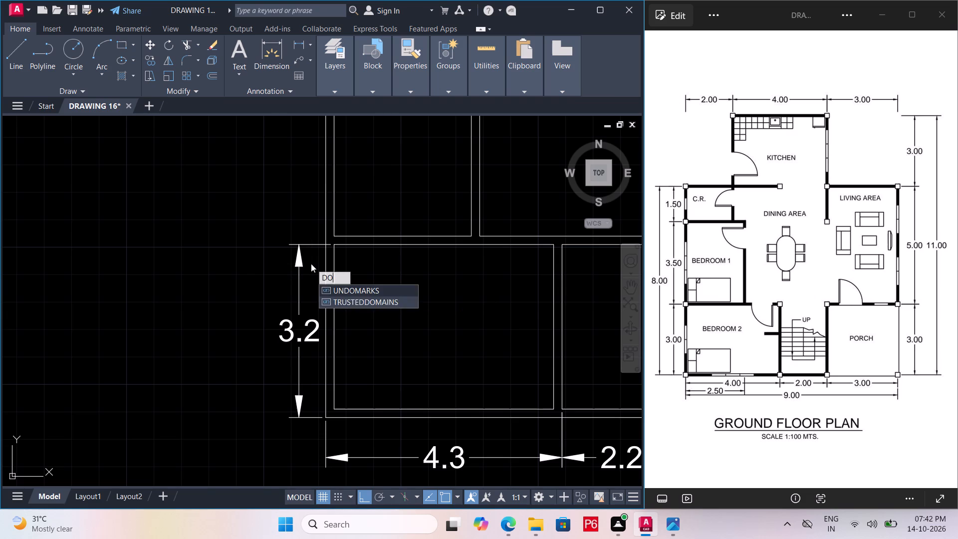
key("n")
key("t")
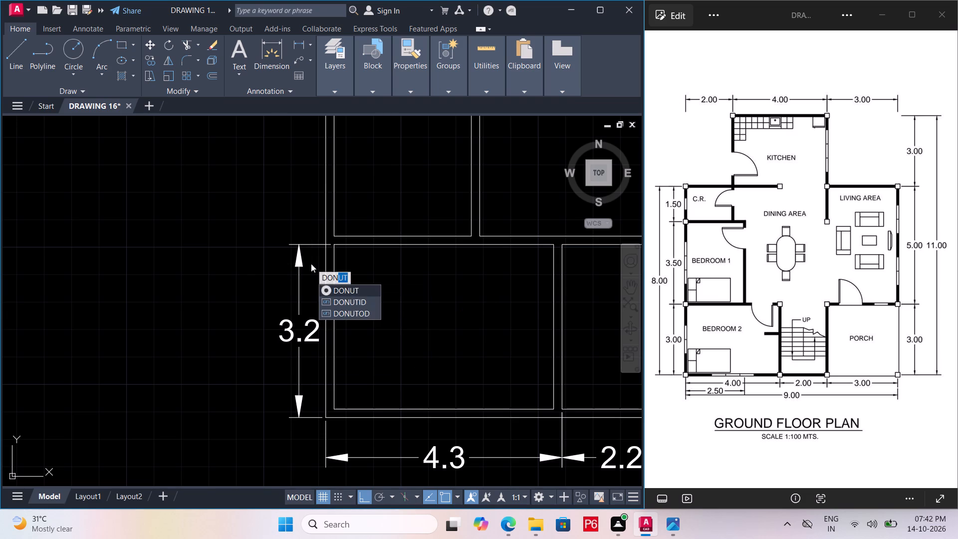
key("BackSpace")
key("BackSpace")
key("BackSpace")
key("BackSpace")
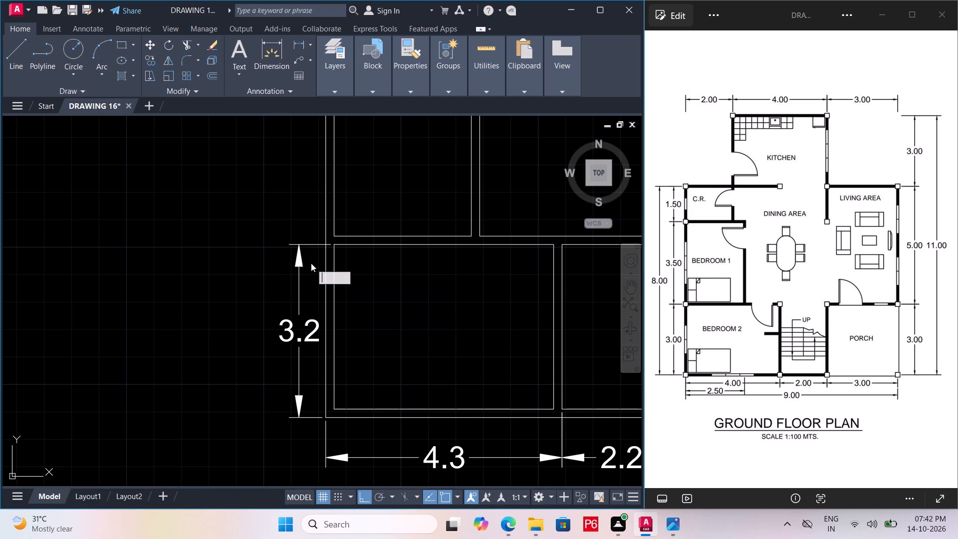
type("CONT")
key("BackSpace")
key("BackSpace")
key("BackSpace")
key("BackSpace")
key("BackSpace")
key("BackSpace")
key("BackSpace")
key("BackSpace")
Continue the west-side dimension chain up past Bedroom 1 and the C.R. to the outer wall corner, and save the drawing.
type("DIMCONT")
key("space")
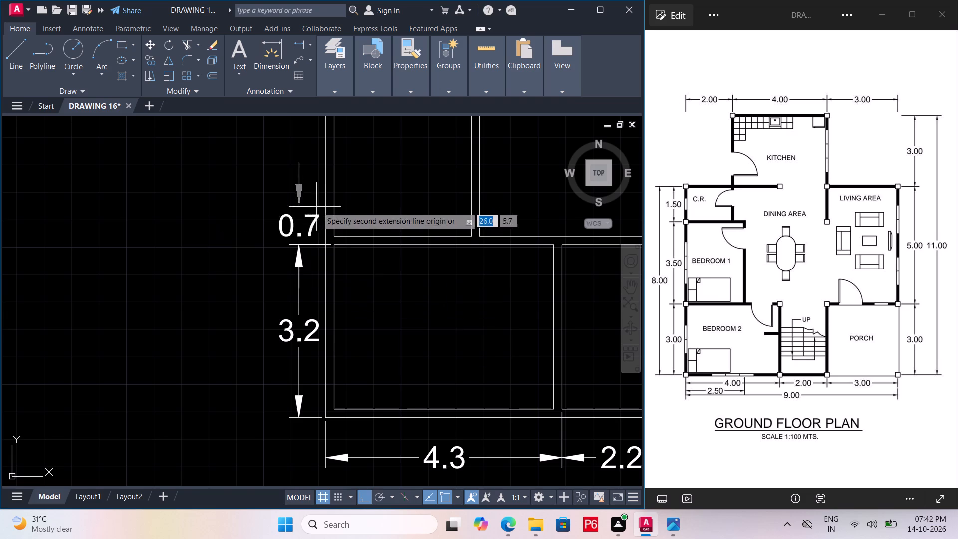
scroll(315, 192, "down", 1)
middle_click_drag(315, 192, 296, 336)
scroll(308, 282, "up", 1)
left_click(313, 221)
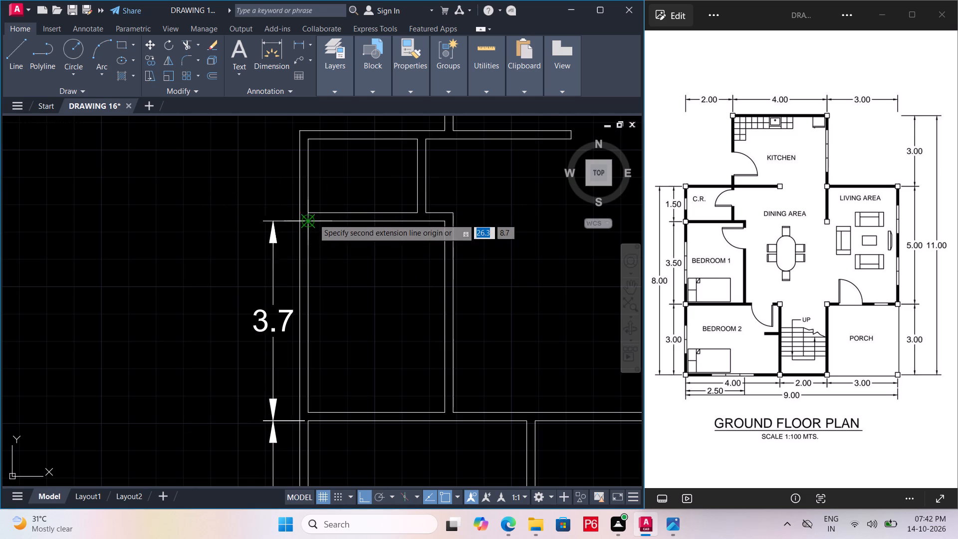
left_click(306, 128)
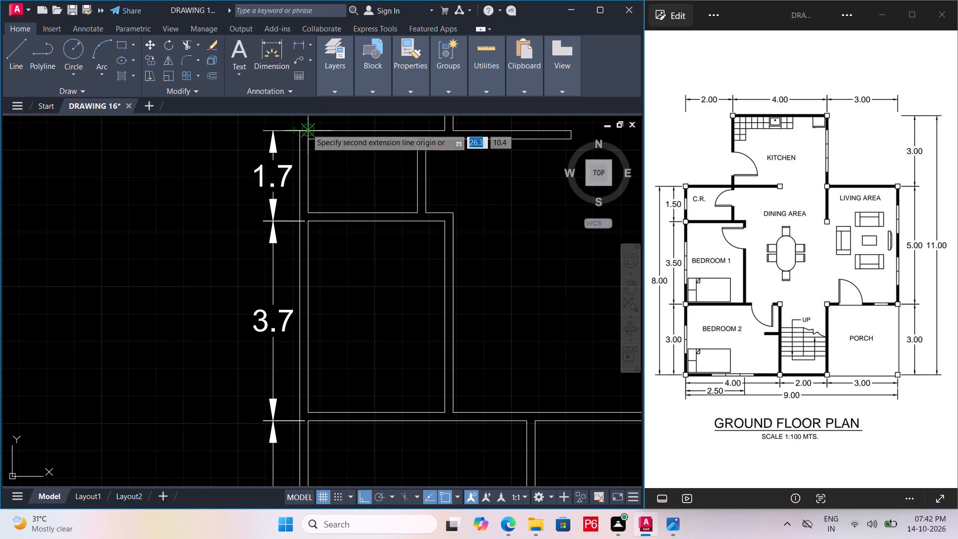
scroll(227, 182, "down", 2)
key("ctrl+s")
key("ctrl+s")
key("ctrl+s")
key("ctrl+s")
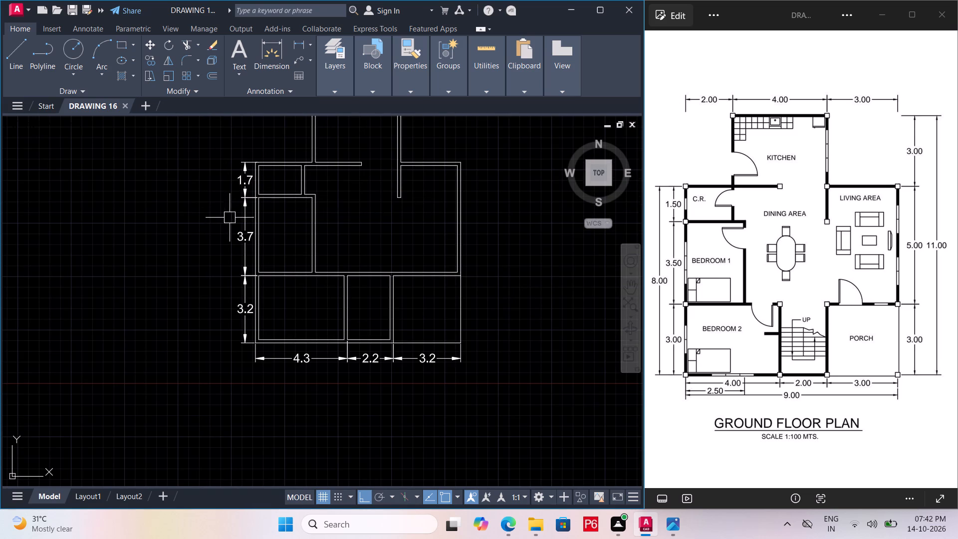
key("ctrl+s")
Add a horizontal linear dimension from the C.R.'s outer corner to the kitchen's west wall, placed above the kitchen.
middle_click_drag(232, 218, 248, 263, "ctrl")
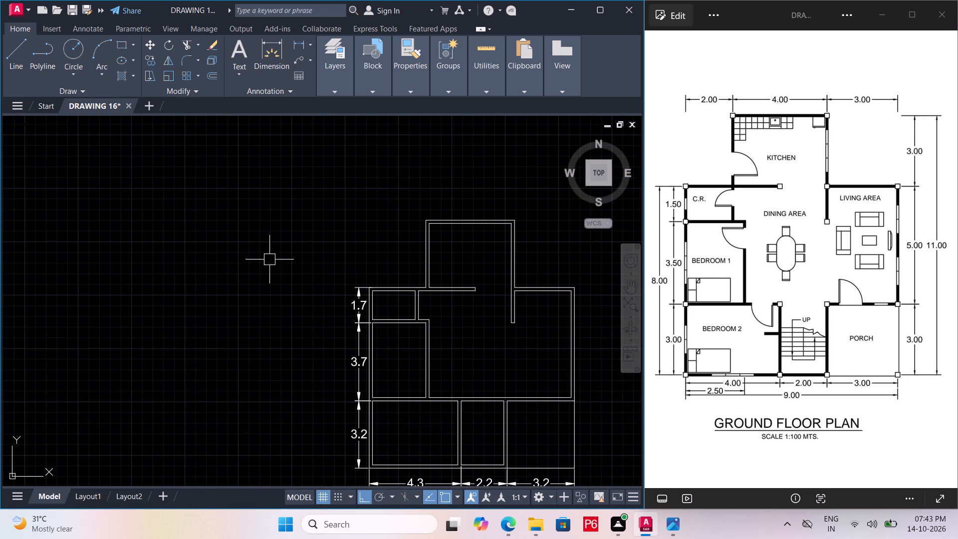
middle_click_drag(429, 221, 378, 215)
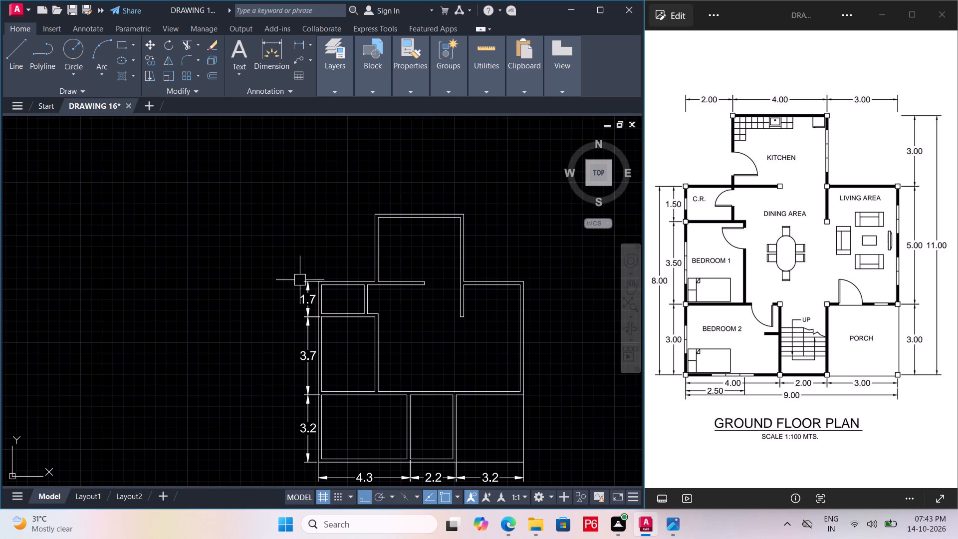
scroll(323, 283, "up", 1)
type("DIML")
key("i")
type("N")
key("space")
scroll(321, 276, "up", 1)
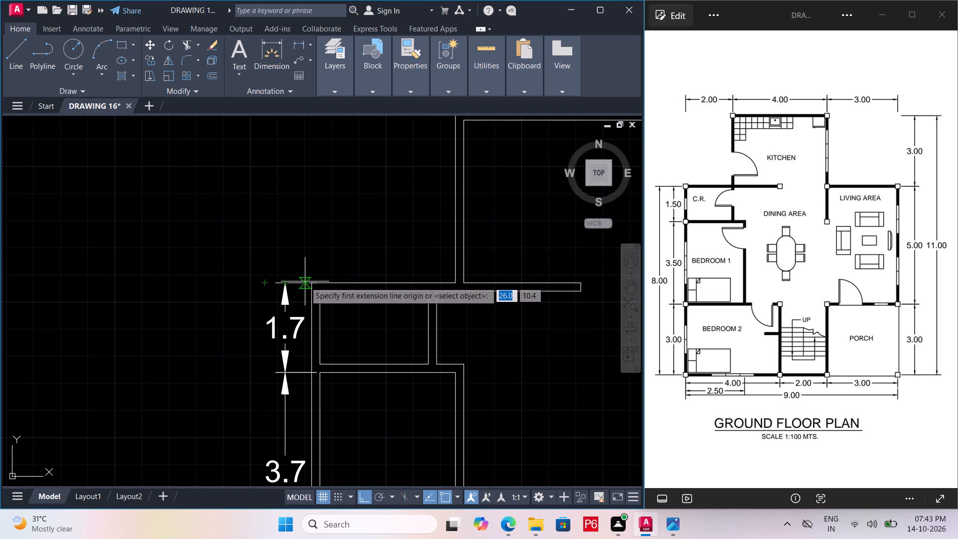
left_click(310, 282)
left_click(458, 280)
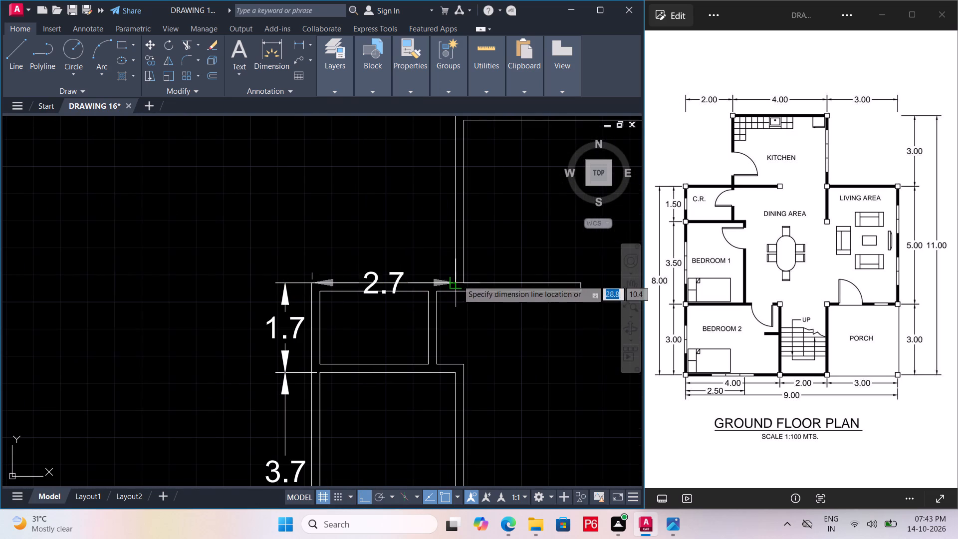
middle_click_drag(431, 162, 379, 297)
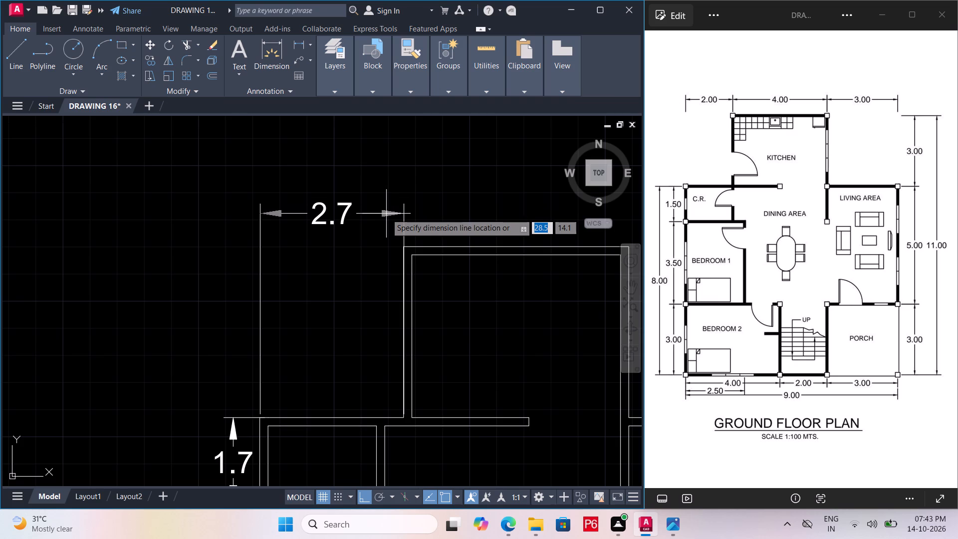
left_click(386, 214)
Continue the top dimension chain across the kitchen to the living area's outer east corner, and save the drawing.
type("DIMCO")
key("n")
type("T")
key("space")
middle_click_drag(472, 228, 457, 229)
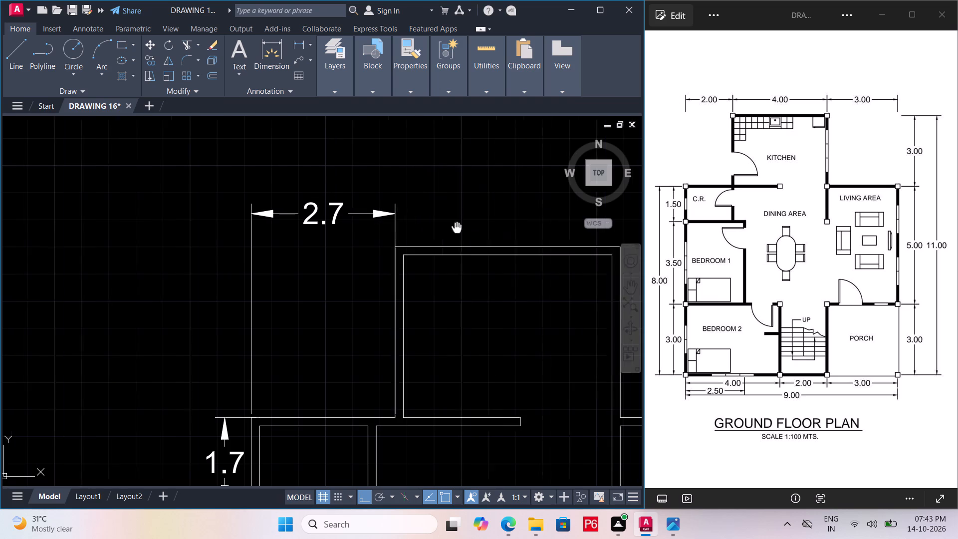
middle_click_drag(457, 229, 343, 233)
left_click(503, 251)
scroll(369, 230, "down", 1)
middle_click_drag(349, 228, 274, 210)
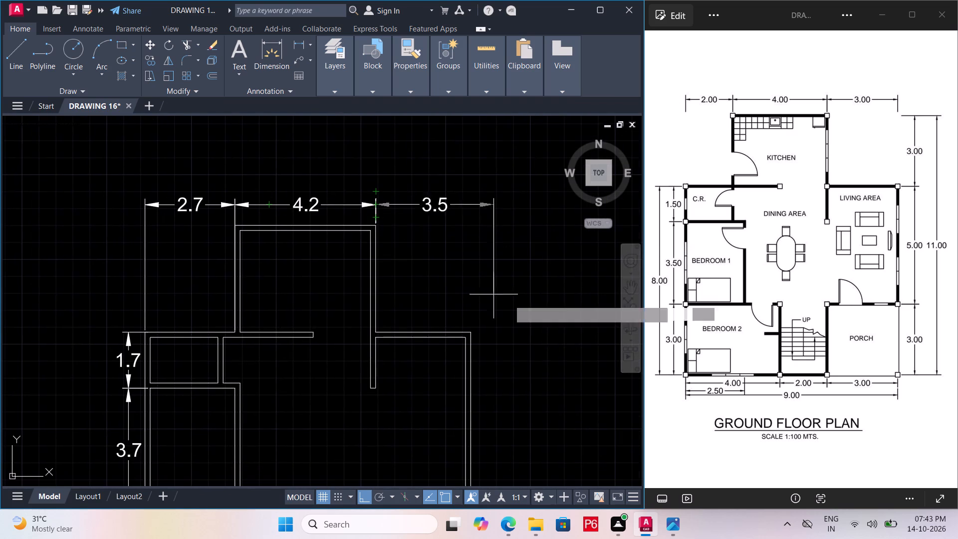
left_click(473, 333)
scroll(486, 301, "down", 1)
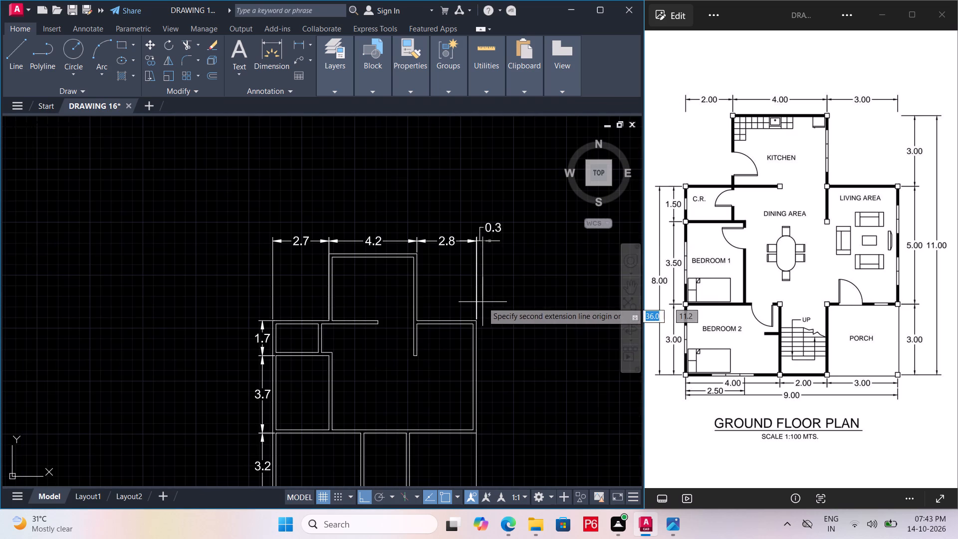
key("ctrl+s")
key("ctrl+s")
key("ctrl+s")
key("ctrl+s")
key("ctrl+s")
Add a vertical linear dimension for the porch just outside the plan's east edge.
middle_click_drag(481, 300, 439, 221)
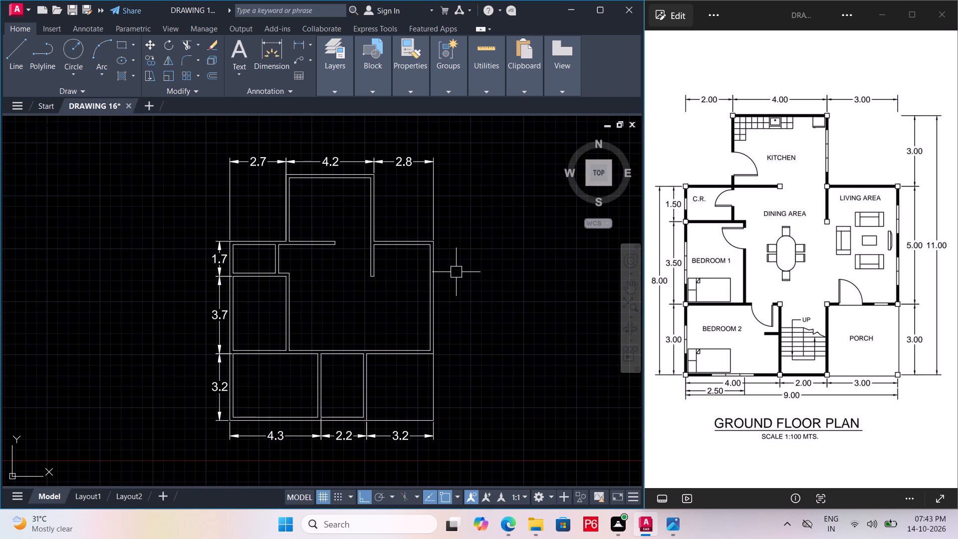
middle_click_drag(456, 404, 450, 350)
scroll(432, 359, "up", 1)
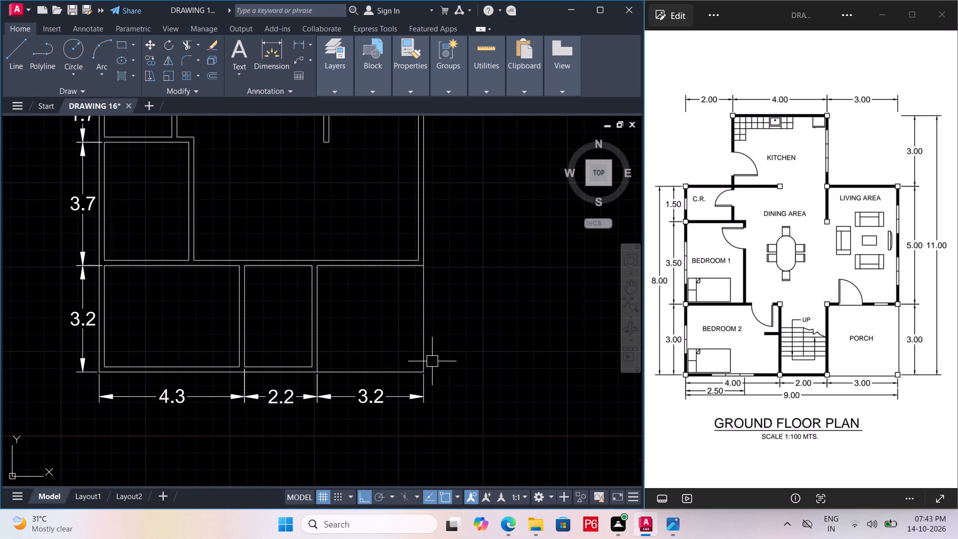
type("DIML")
key("i")
key("n")
key("space")
left_click_drag(426, 374, 433, 358)
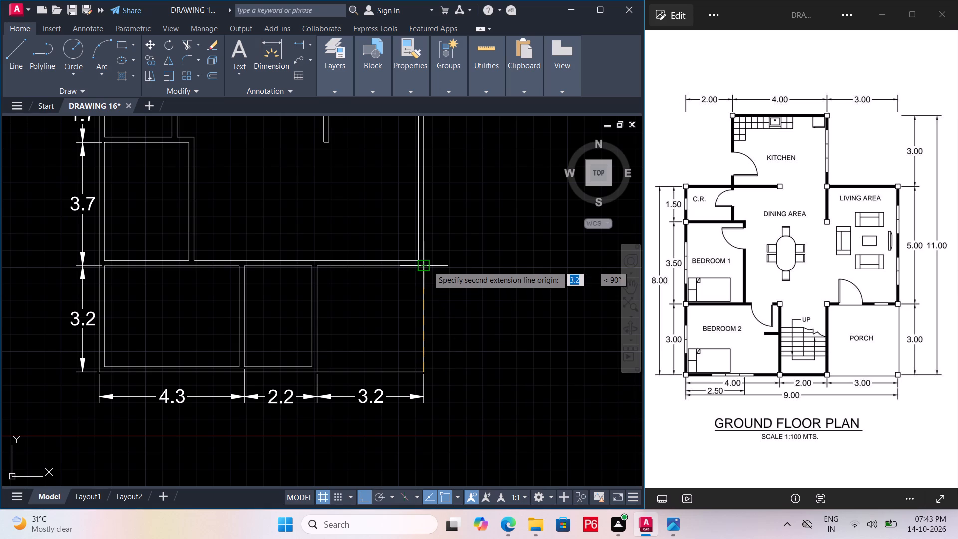
left_click(428, 266)
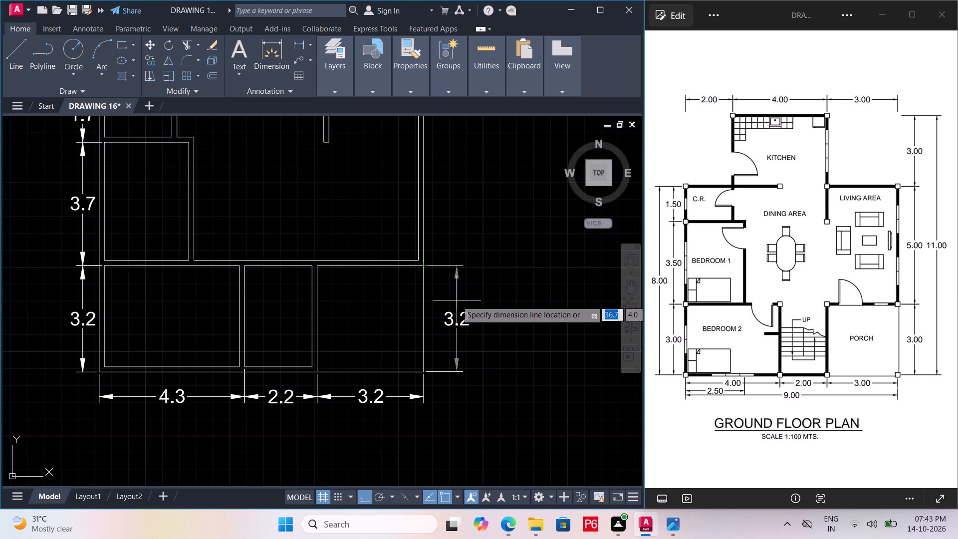
left_click(453, 303)
Continue the east-side dimension chain up past the living area to the kitchen's top wall, and save the drawing.
type("DIMCONT")
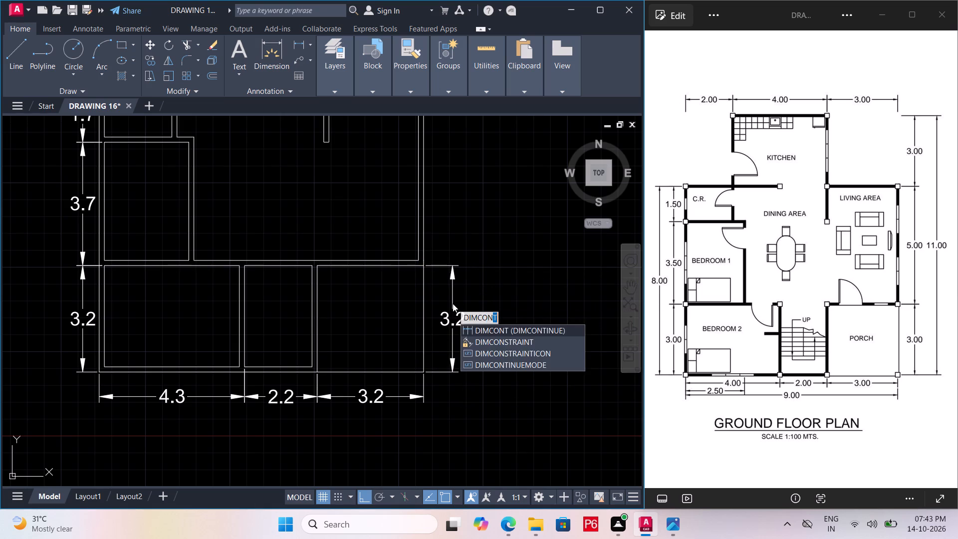
key("space")
middle_click_drag(477, 184, 475, 329)
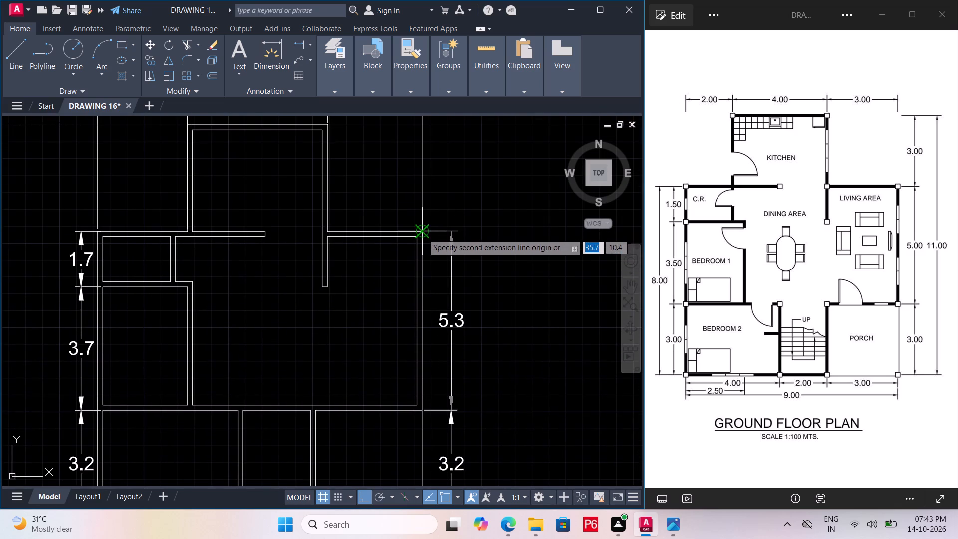
left_click(422, 233)
middle_click_drag(491, 138, 477, 185)
left_click(312, 170)
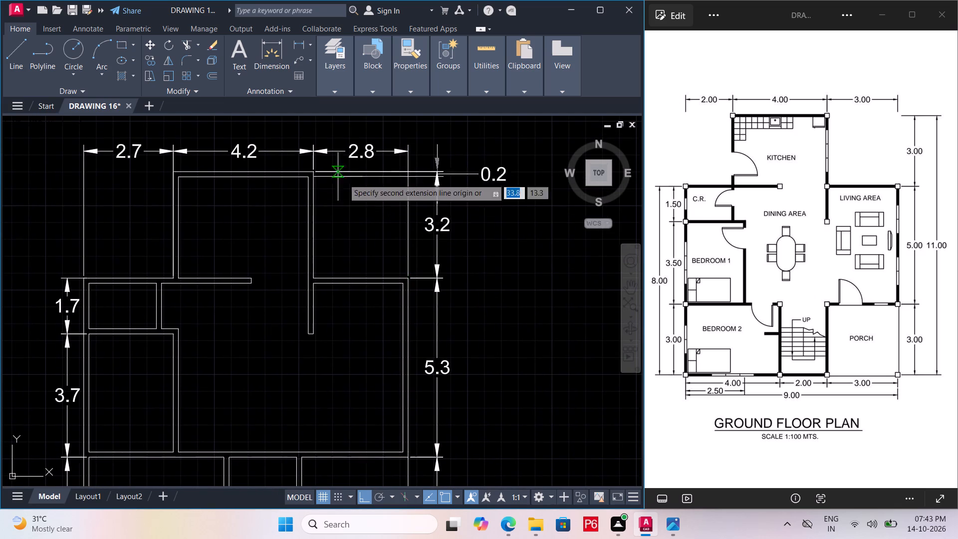
key("ctrl+s")
key("ctrl+s")
key("ctrl+s")
key("ctrl+s")
key("ctrl+s")
key("ctrl+s")
Add the overall vertical linear dimension outside the east-side chain, from the porch's bottom corner to the kitchen's top wall, and save.
scroll(476, 222, "down", 1, "ctrl")
middle_click_drag(476, 222, 476, 223)
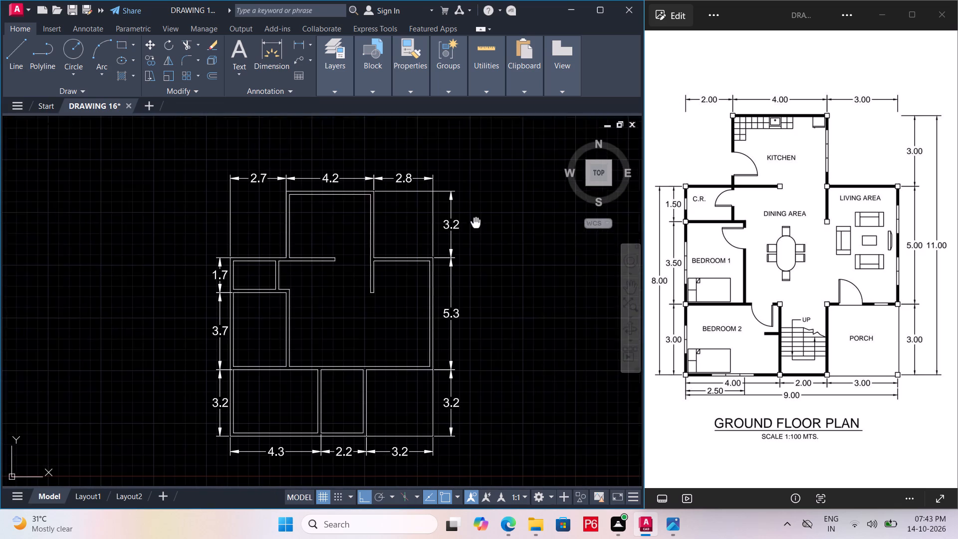
middle_click_drag(476, 223, 456, 192)
middle_click_drag(425, 354, 437, 344)
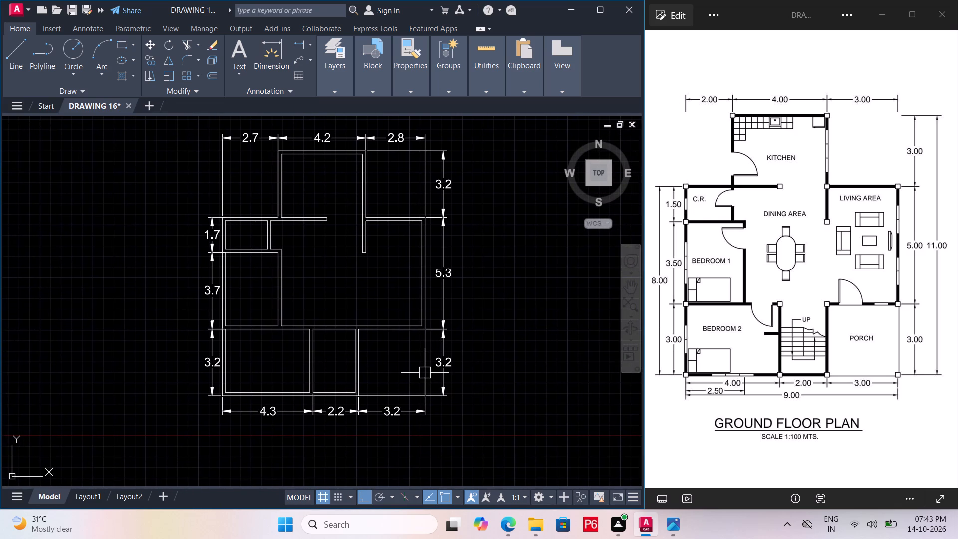
type("DIM")
key("l")
key("i")
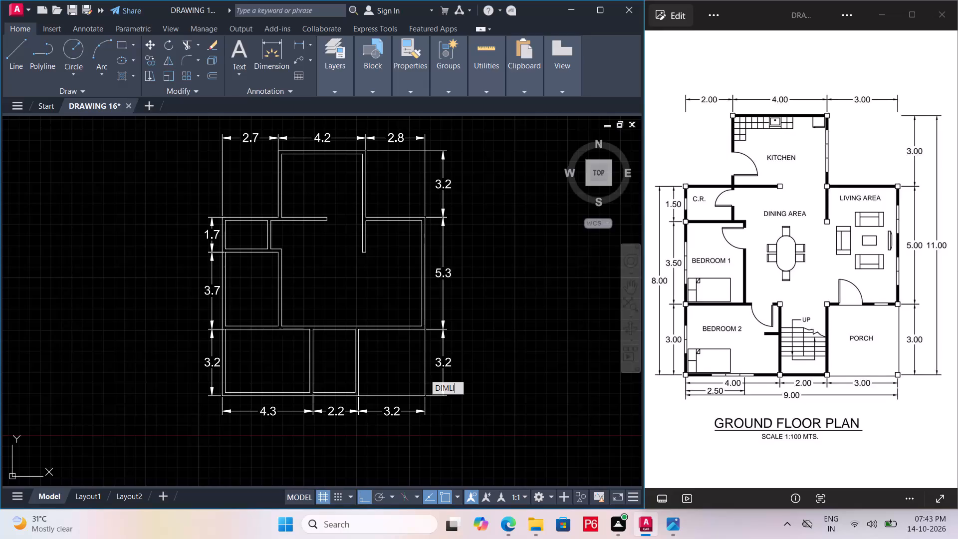
key("n")
key("space")
left_click(427, 394)
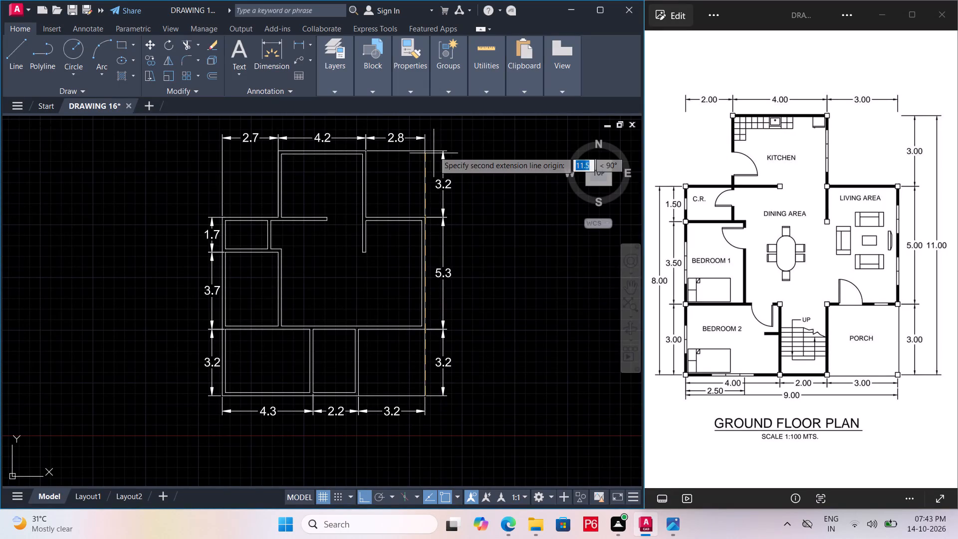
left_click(425, 153)
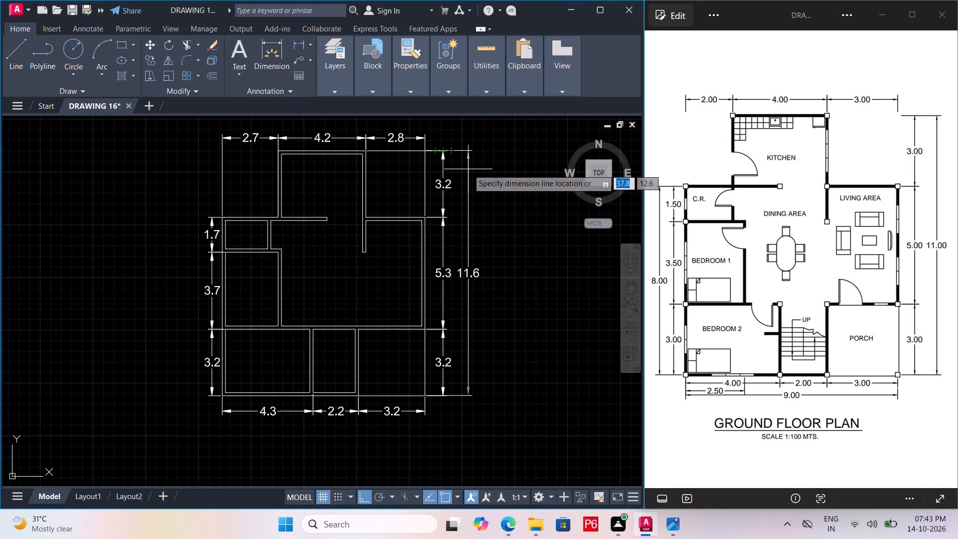
left_click(468, 169)
key("ctrl+s")
key("ctrl+s")
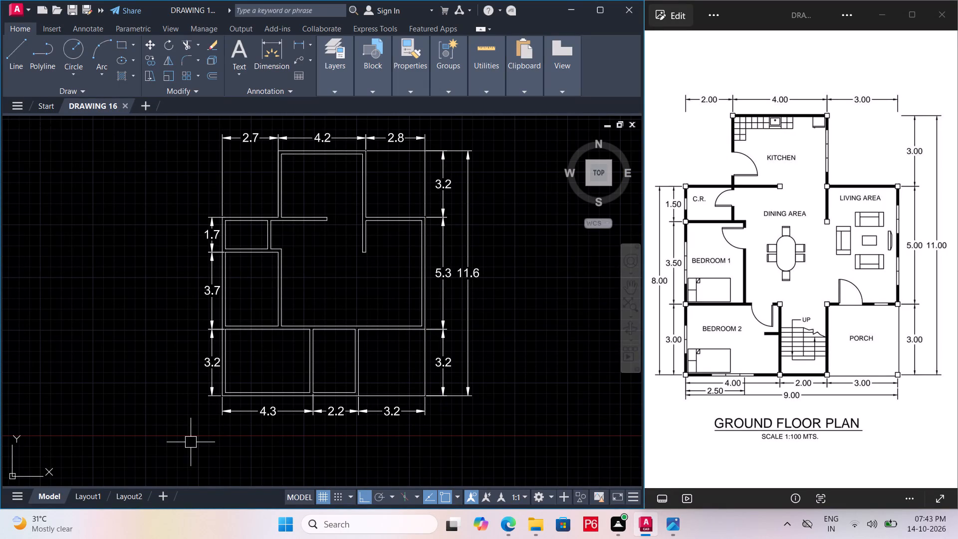
key("ctrl+s")
Add the overall horizontal linear dimension below the bottom chain, from the plan's southwest corner to its southeast corner.
middle_click_drag(229, 429, 229, 409)
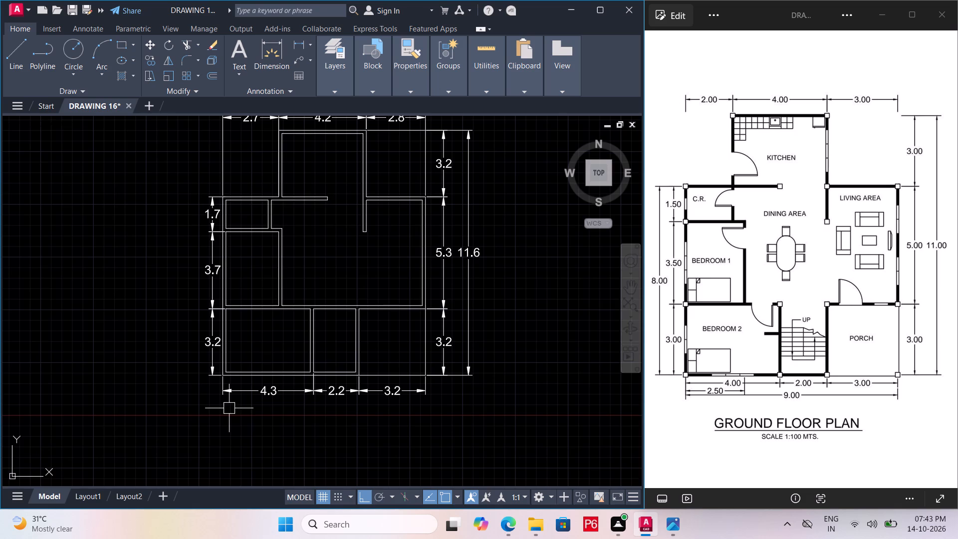
type("SD")
key("Escape")
type("DIMLIN")
key("space")
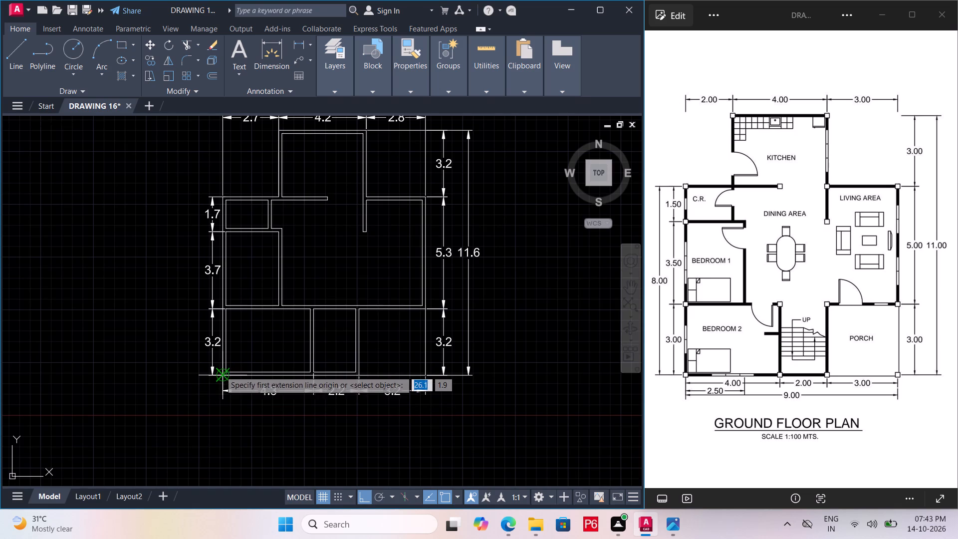
left_click_drag(218, 374, 228, 372)
left_click(429, 376)
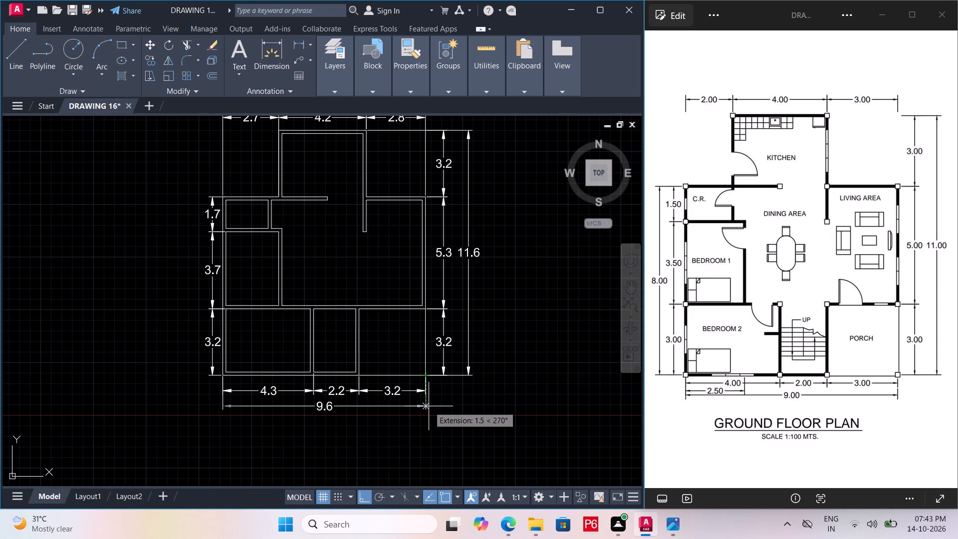
left_click(429, 407)
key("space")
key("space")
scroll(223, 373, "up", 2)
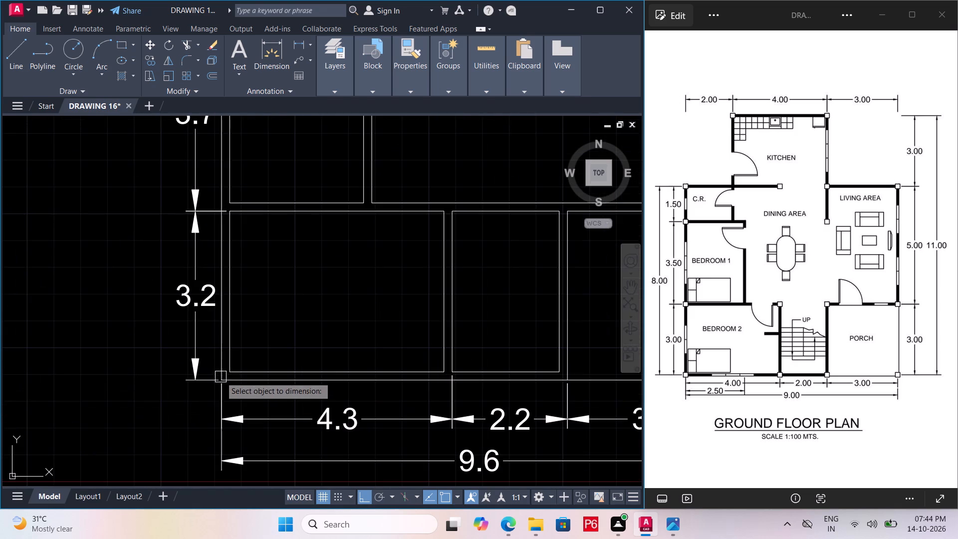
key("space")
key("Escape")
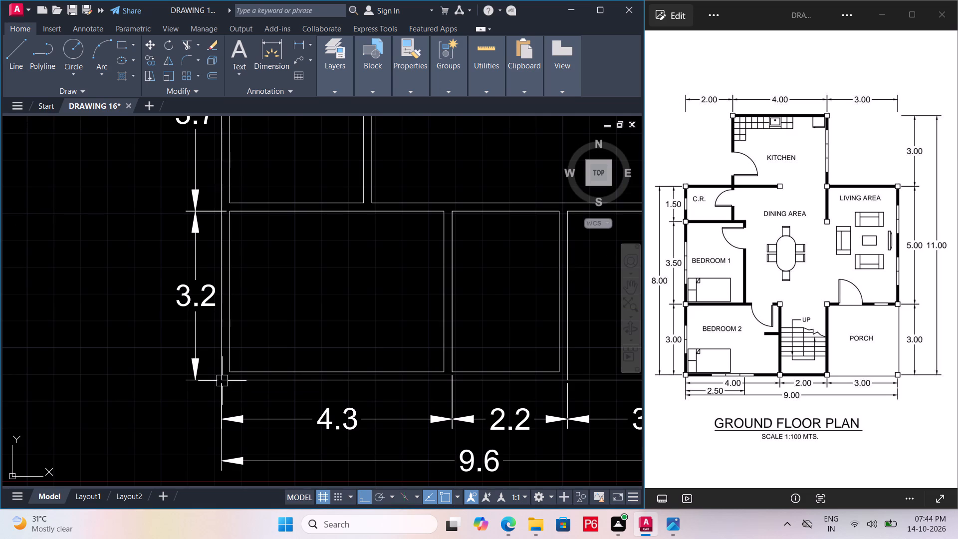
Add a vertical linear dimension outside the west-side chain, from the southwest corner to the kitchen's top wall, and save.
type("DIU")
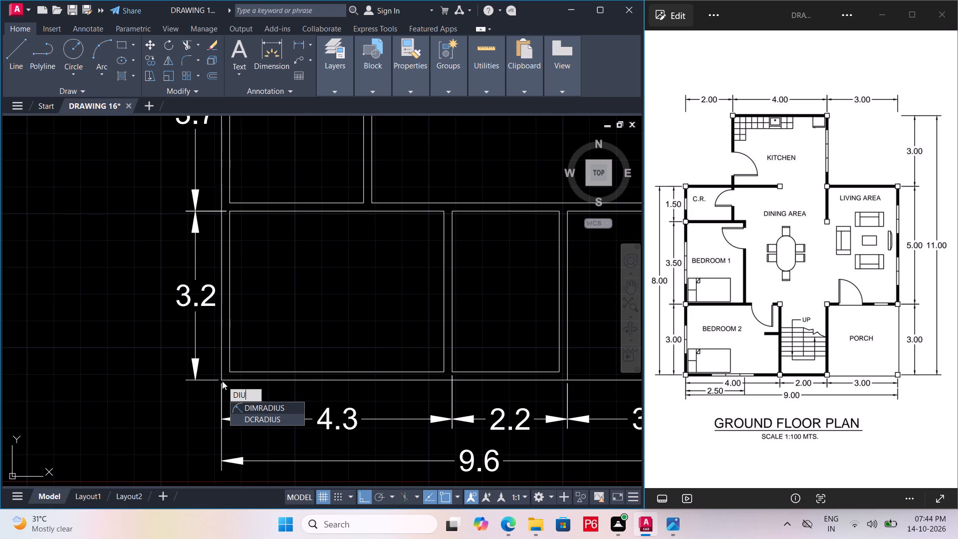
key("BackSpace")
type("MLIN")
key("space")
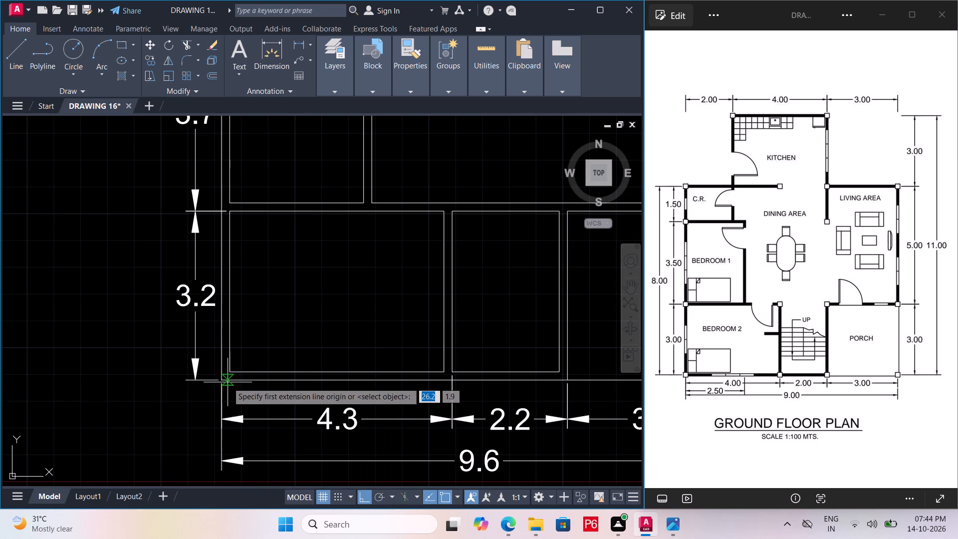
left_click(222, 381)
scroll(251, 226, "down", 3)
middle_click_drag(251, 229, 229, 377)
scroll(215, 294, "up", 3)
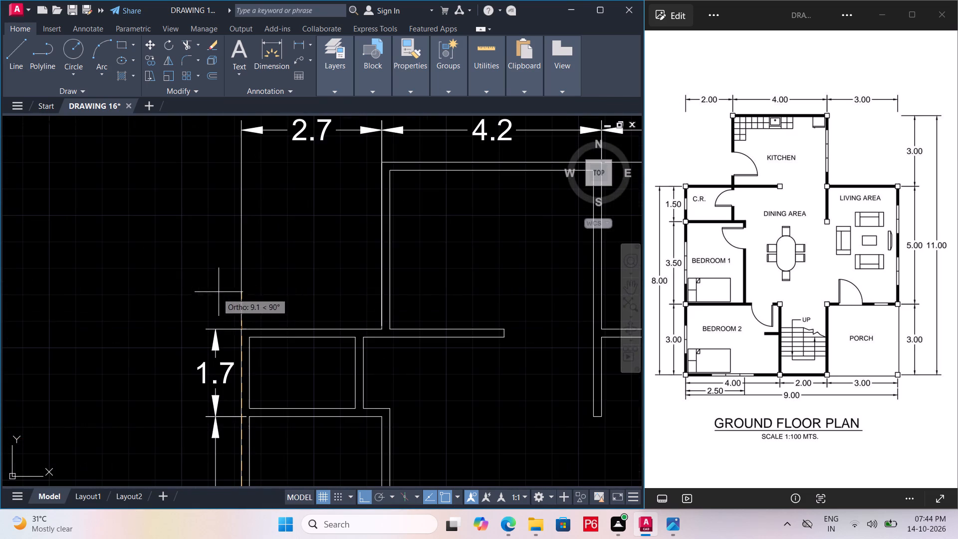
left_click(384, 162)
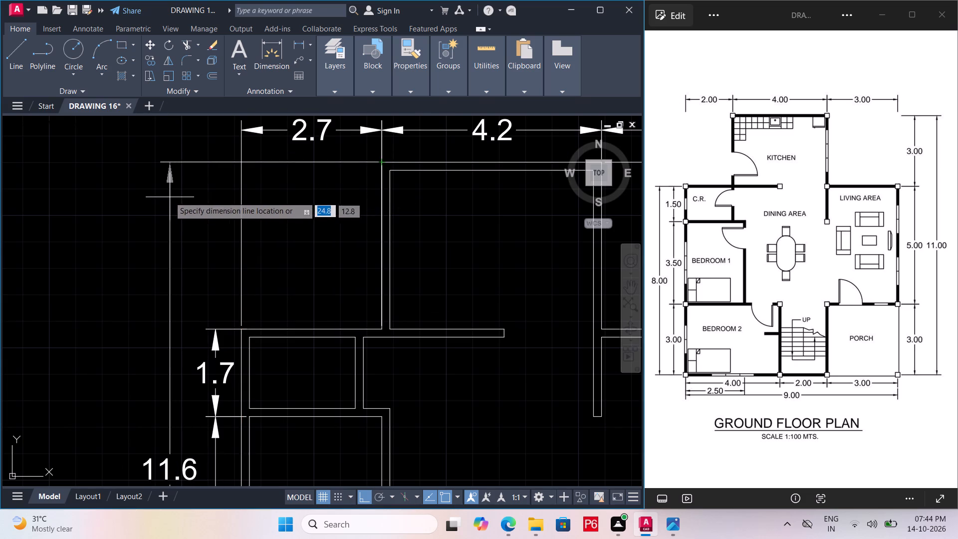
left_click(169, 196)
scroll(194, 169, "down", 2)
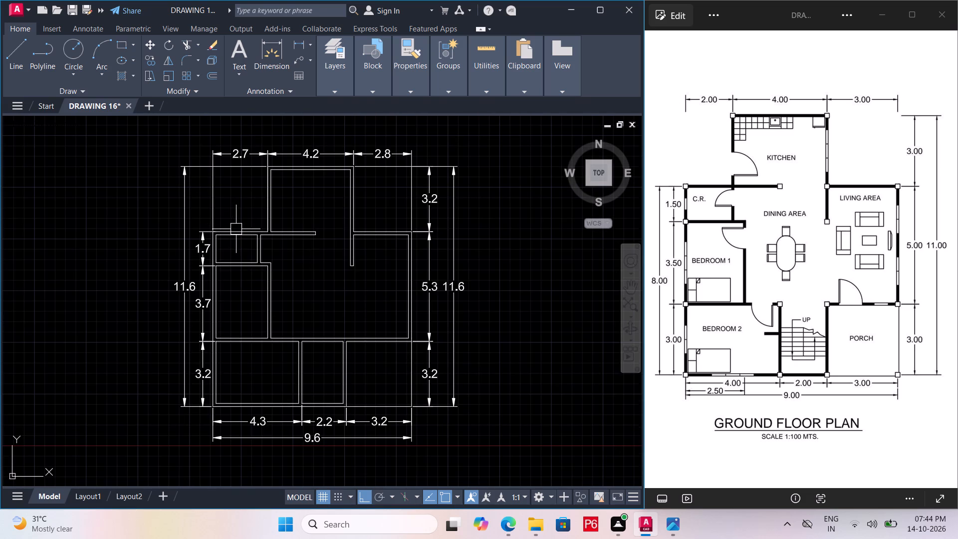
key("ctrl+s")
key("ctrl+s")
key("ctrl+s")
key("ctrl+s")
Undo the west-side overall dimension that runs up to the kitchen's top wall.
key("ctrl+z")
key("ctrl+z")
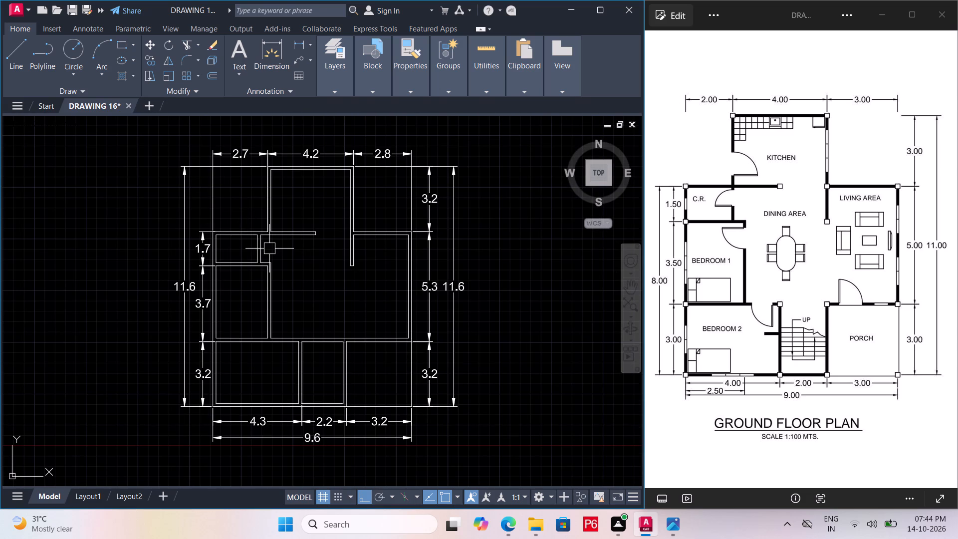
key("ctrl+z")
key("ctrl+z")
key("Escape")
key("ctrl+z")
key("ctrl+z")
Add a vertical linear dimension outside the west-side chain, from the southwest corner to the C.R.'s top outer corner, and save.
scroll(269, 249, "down", 2, "ctrl")
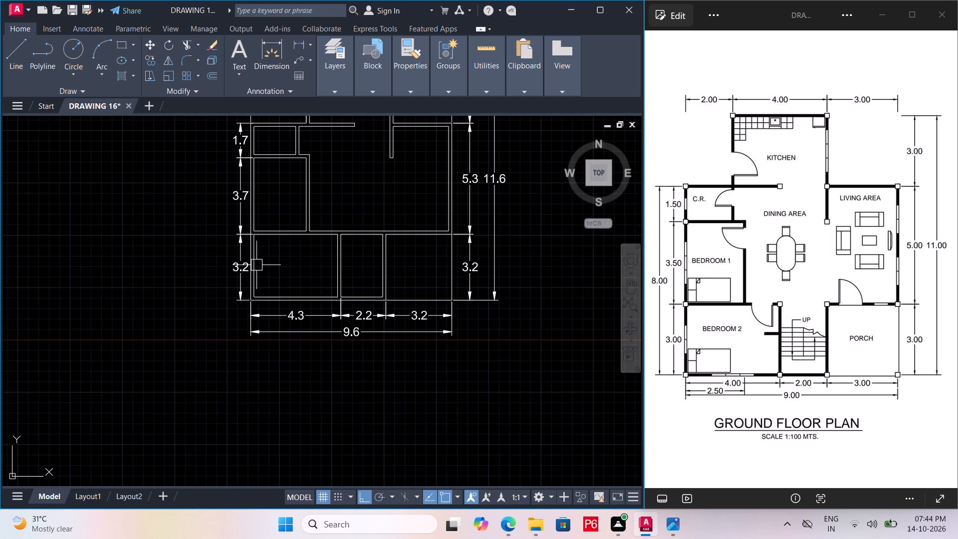
middle_click_drag(255, 269, 280, 328)
type("DIMLIN")
key("space")
scroll(276, 353, "up", 3)
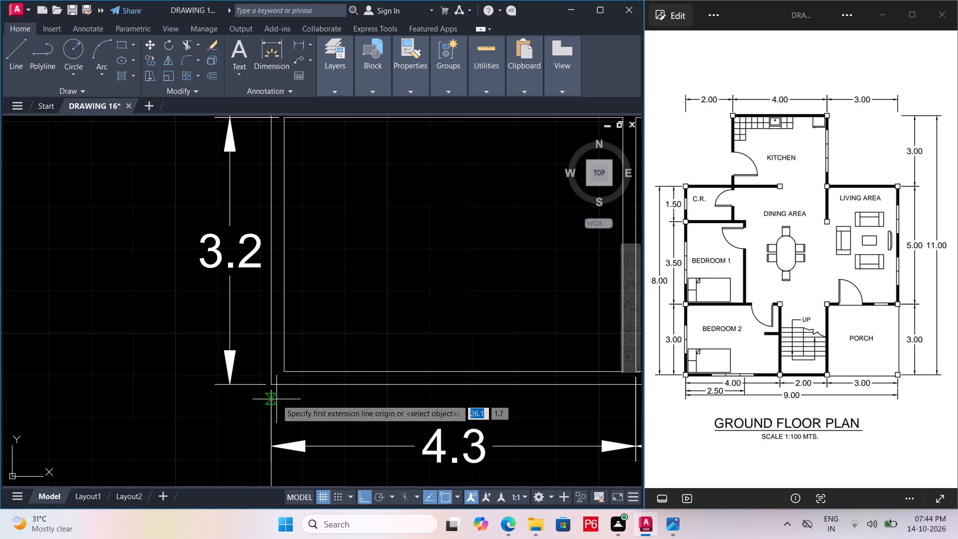
left_click(272, 387)
scroll(270, 182, "down", 1)
middle_click_drag(270, 182, 272, 330)
scroll(272, 328, "down", 1)
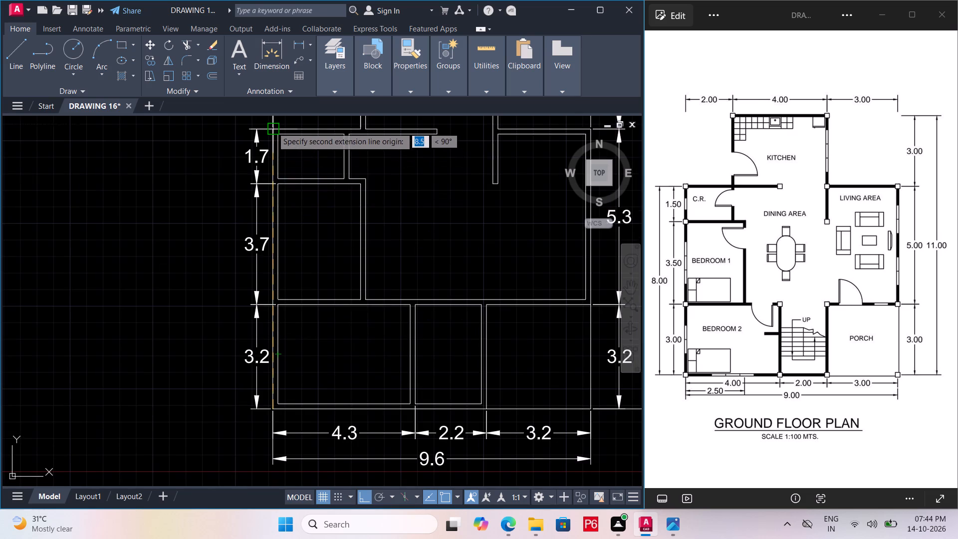
scroll(272, 126, "up", 1)
left_click(272, 126)
left_click(196, 206)
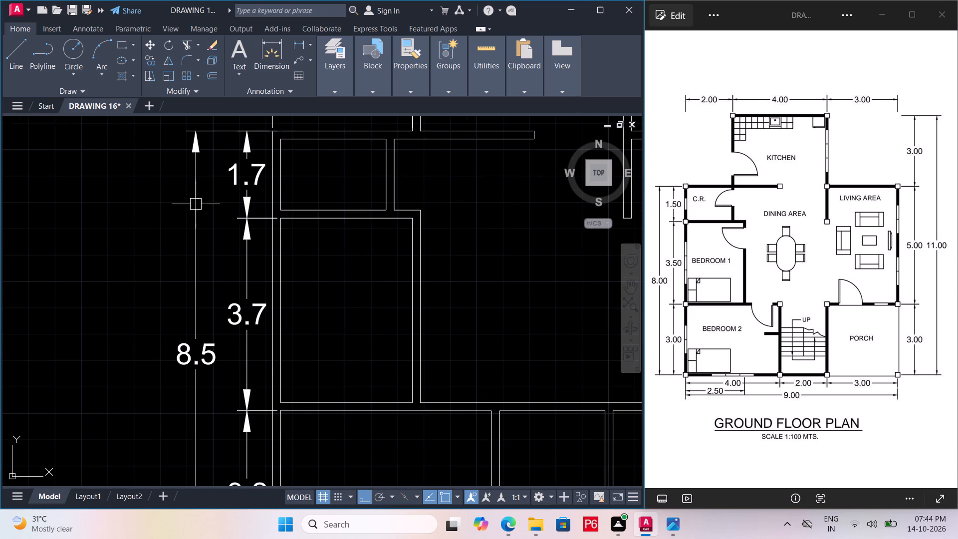
scroll(200, 173, "down", 2)
key("ctrl+s")
key("ctrl+s")
key("ctrl+s")
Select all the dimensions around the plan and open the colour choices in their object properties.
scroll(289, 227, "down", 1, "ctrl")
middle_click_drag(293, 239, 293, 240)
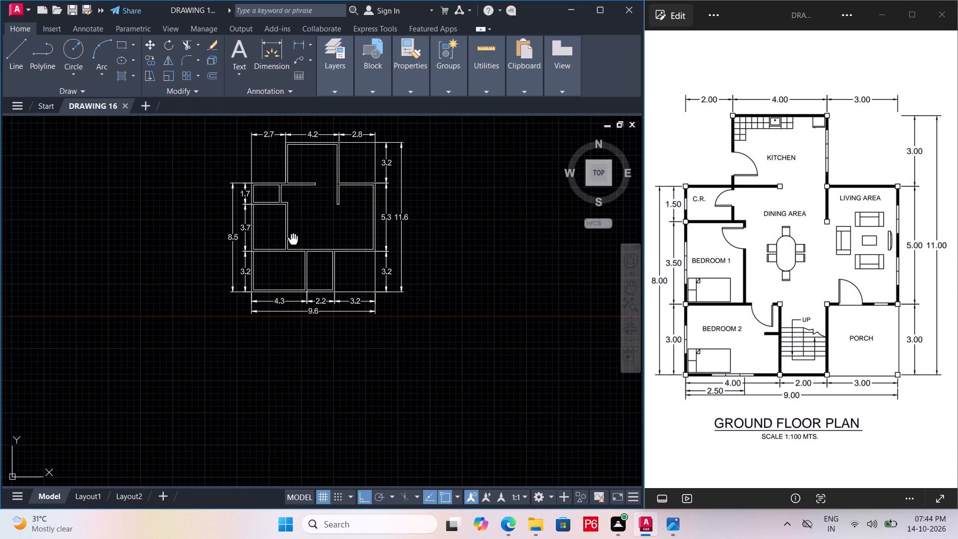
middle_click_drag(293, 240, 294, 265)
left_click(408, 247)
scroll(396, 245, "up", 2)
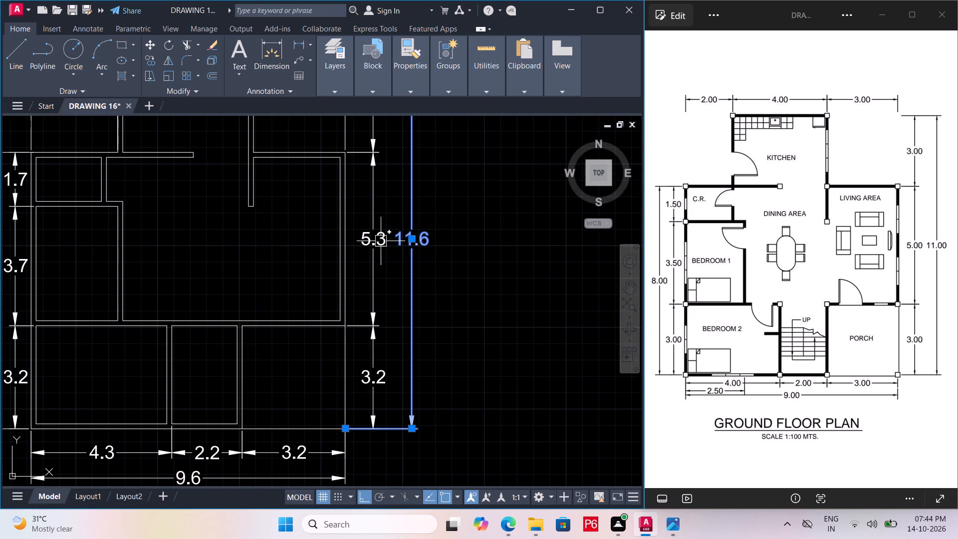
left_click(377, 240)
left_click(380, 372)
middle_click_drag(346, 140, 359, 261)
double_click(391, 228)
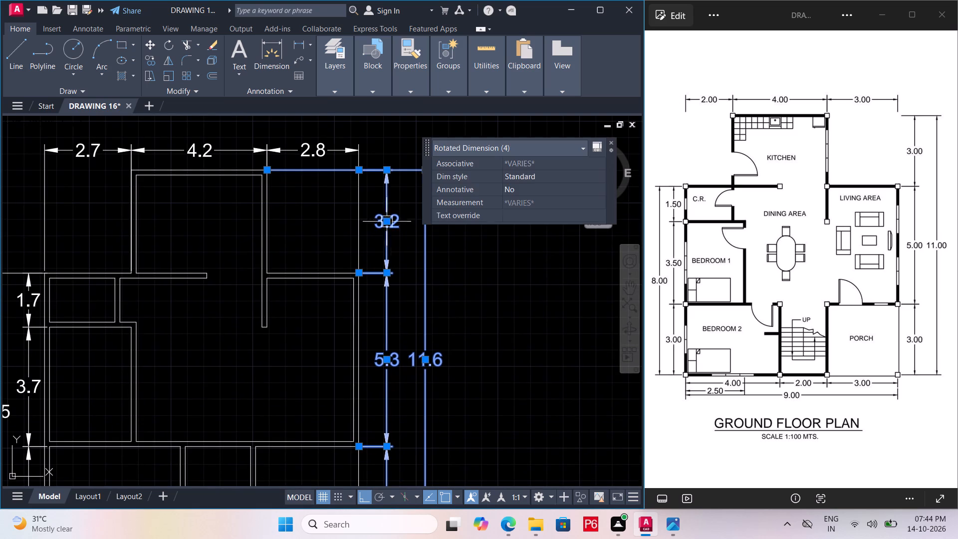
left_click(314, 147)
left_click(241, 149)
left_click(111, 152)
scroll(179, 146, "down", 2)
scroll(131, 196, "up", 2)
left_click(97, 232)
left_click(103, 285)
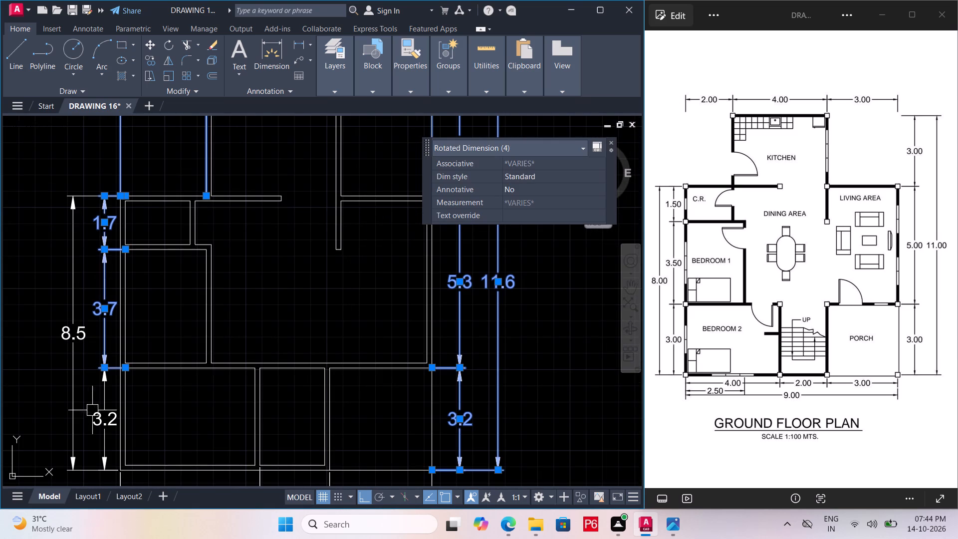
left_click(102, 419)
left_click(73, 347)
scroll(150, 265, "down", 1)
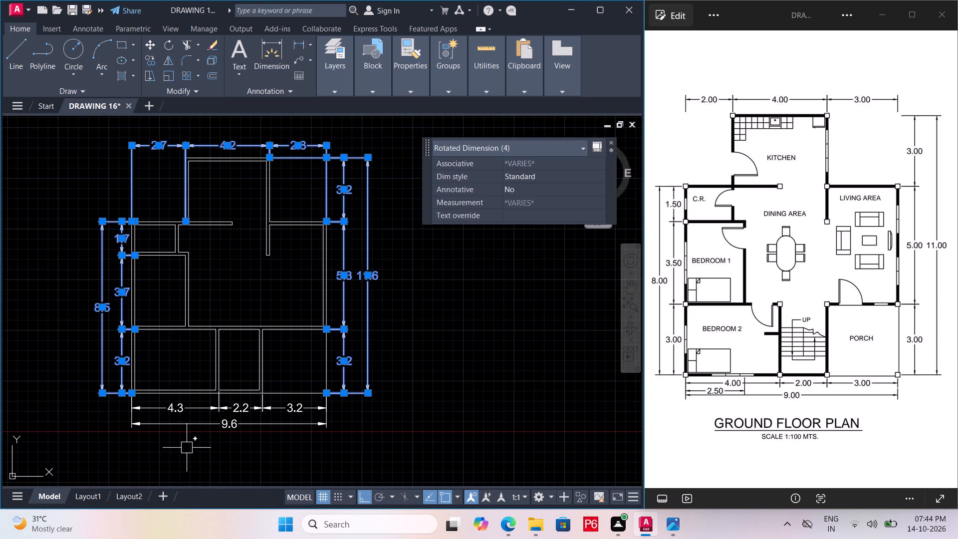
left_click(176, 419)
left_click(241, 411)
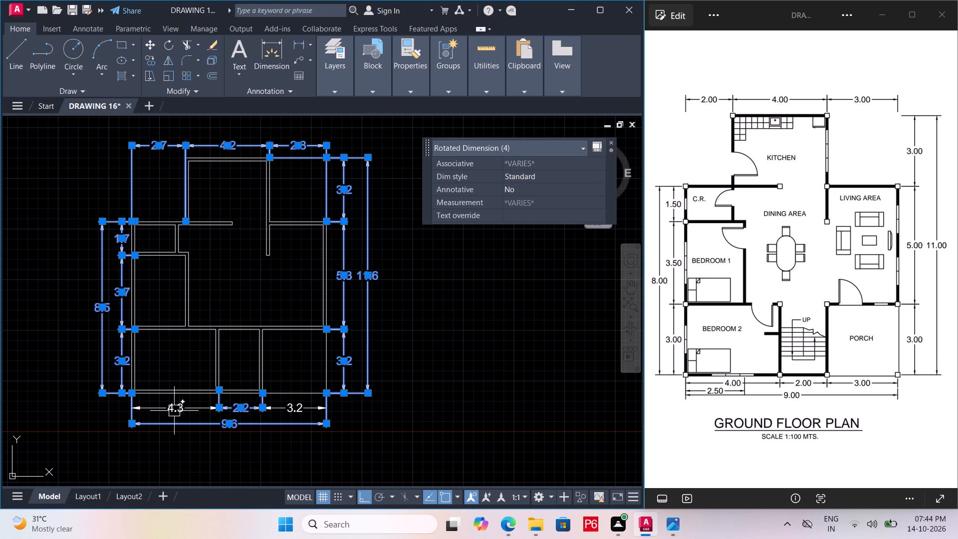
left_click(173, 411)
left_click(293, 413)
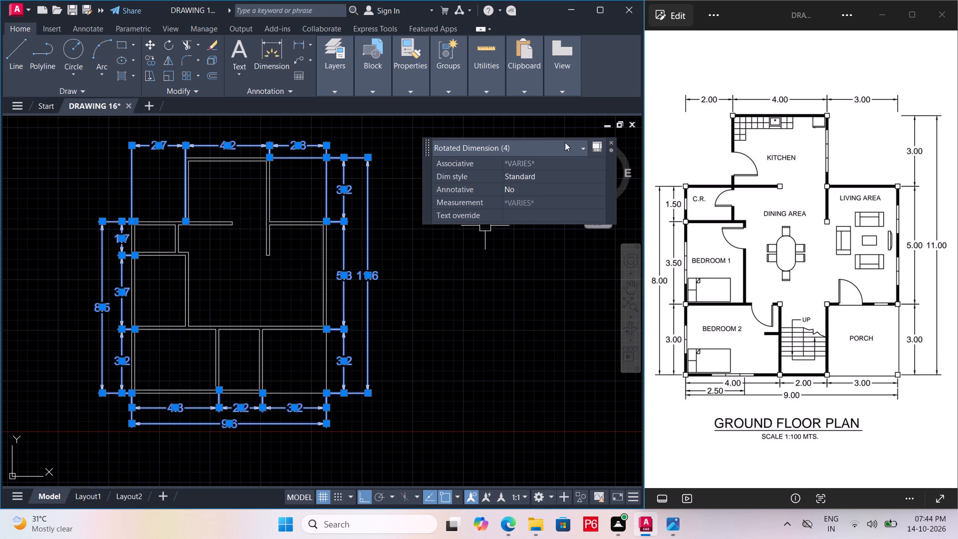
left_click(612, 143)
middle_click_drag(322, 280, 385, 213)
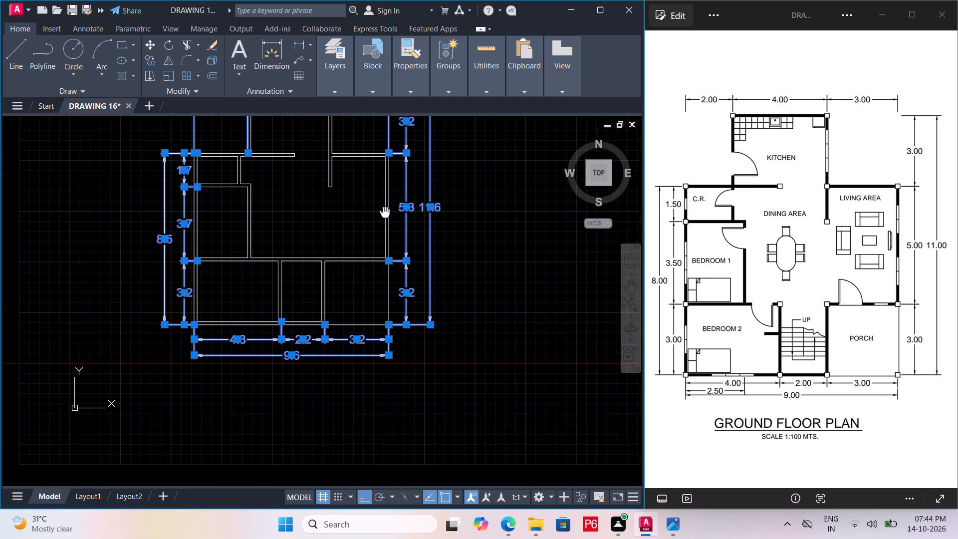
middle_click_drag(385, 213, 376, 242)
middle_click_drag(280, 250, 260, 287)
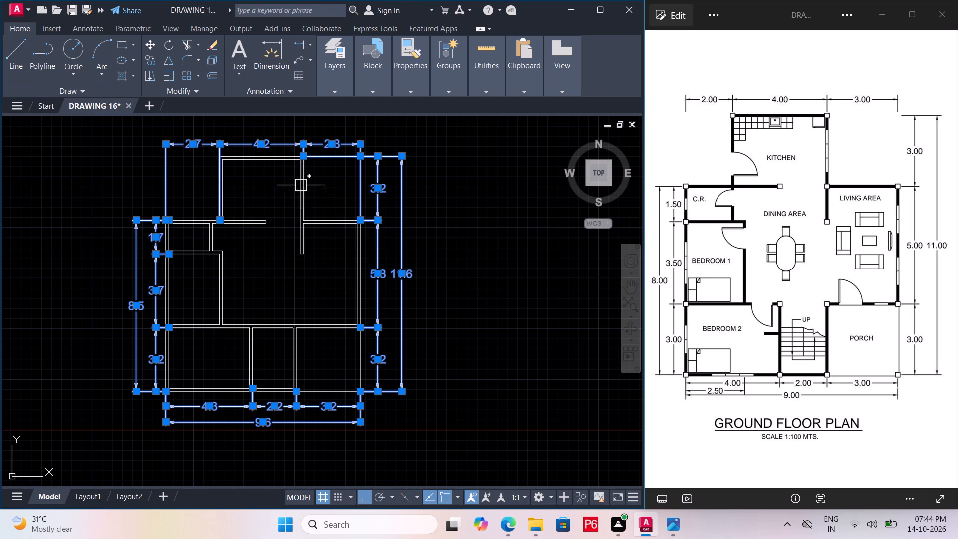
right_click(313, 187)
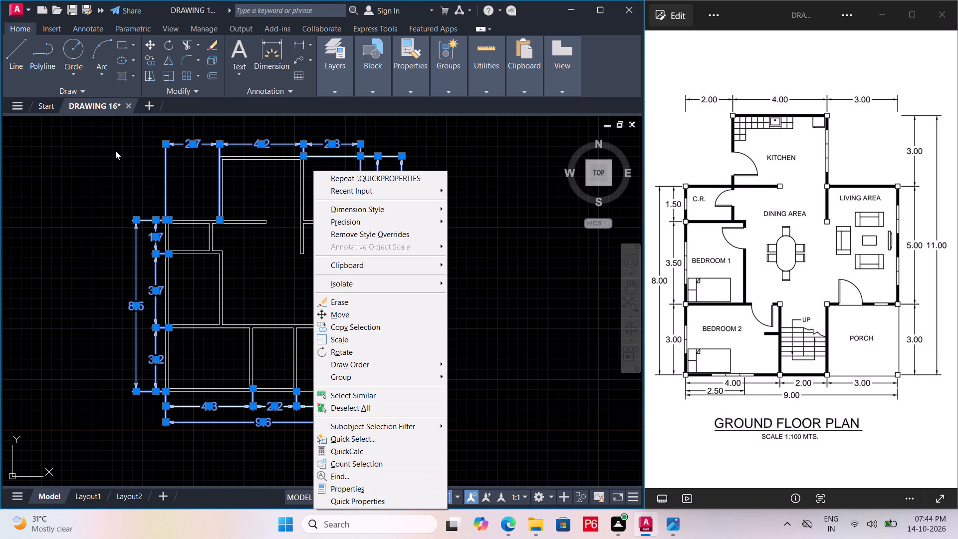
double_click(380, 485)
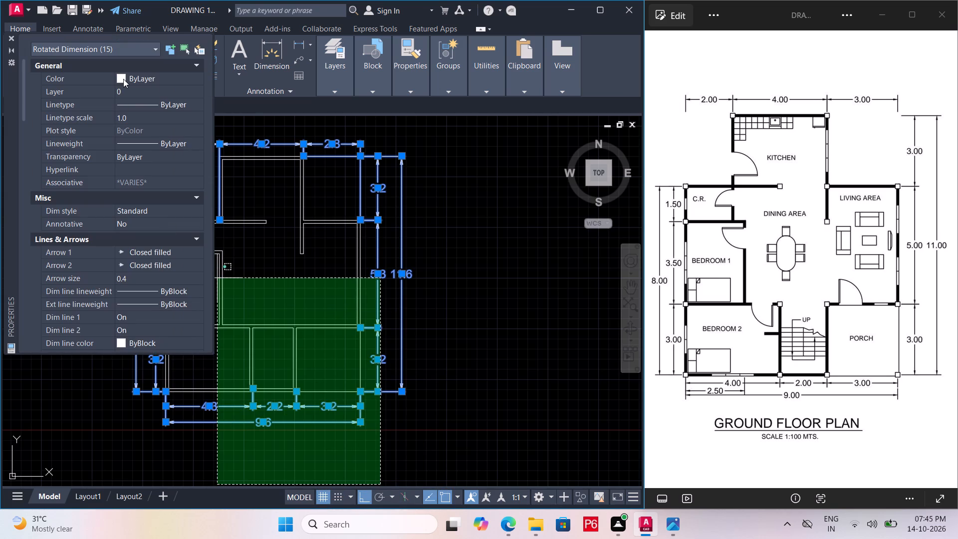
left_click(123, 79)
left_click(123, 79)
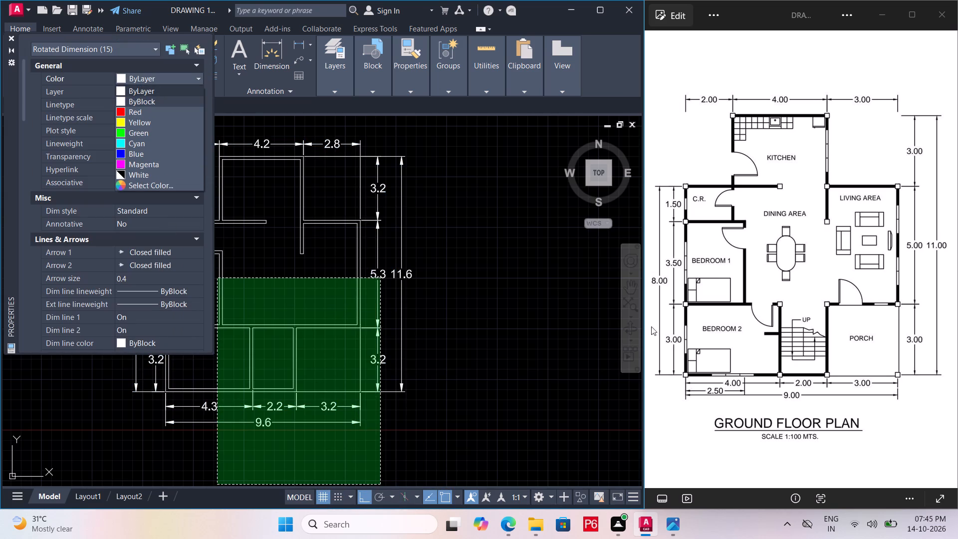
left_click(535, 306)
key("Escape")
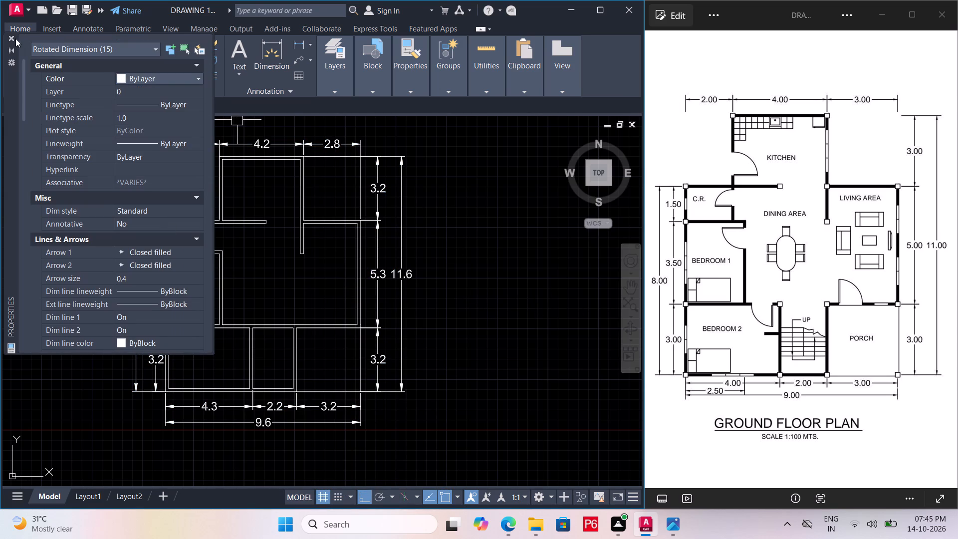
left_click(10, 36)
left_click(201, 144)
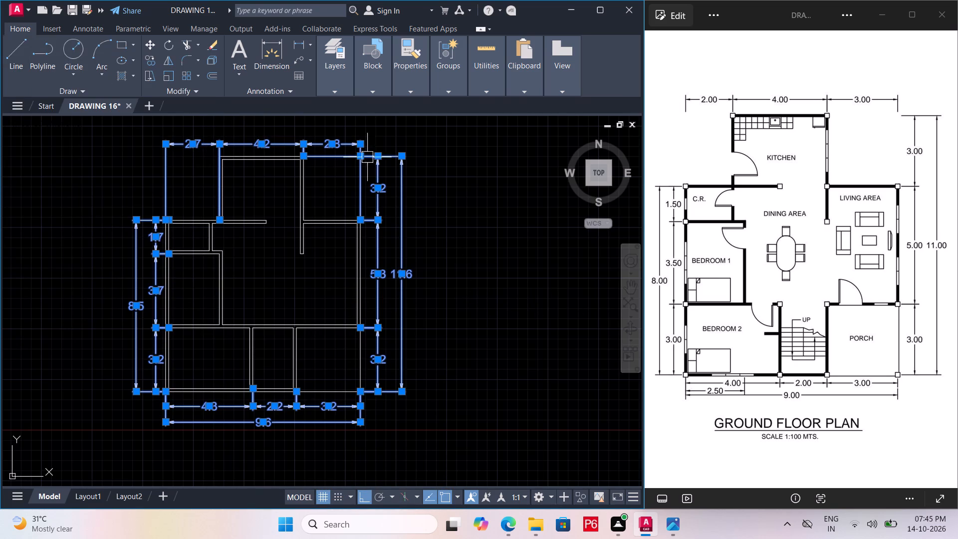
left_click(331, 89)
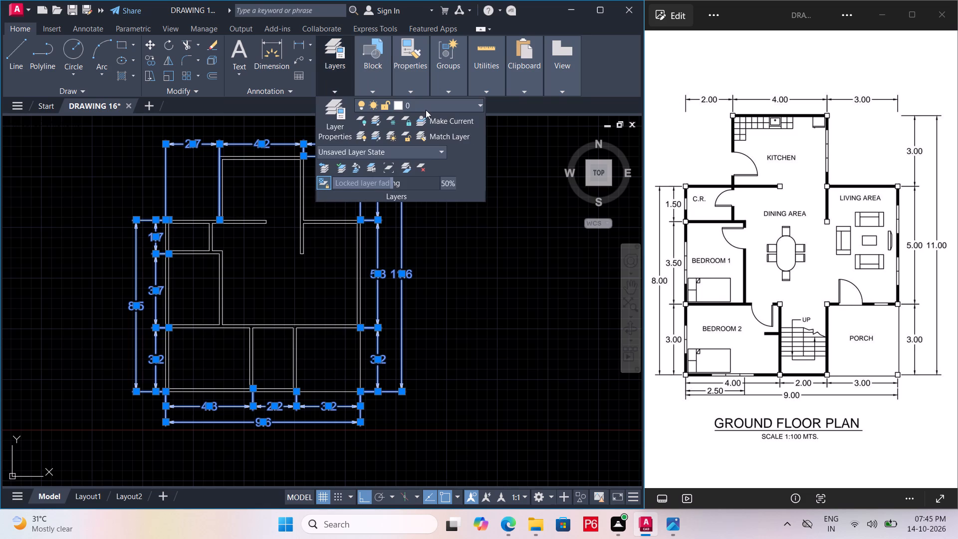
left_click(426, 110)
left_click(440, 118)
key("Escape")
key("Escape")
Add three new layers to the drawing and name the first one DOOR.
left_click(339, 114)
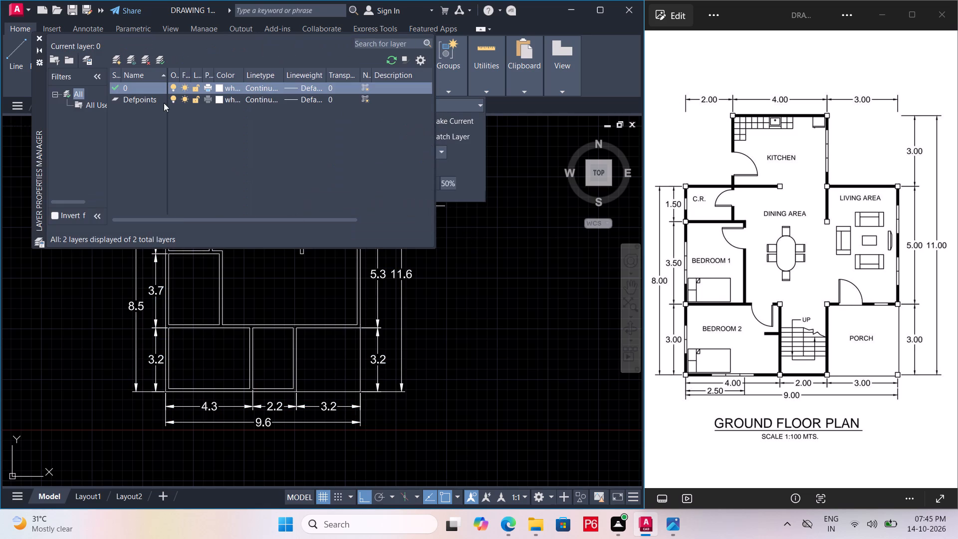
triple_click(120, 58)
left_click(120, 58)
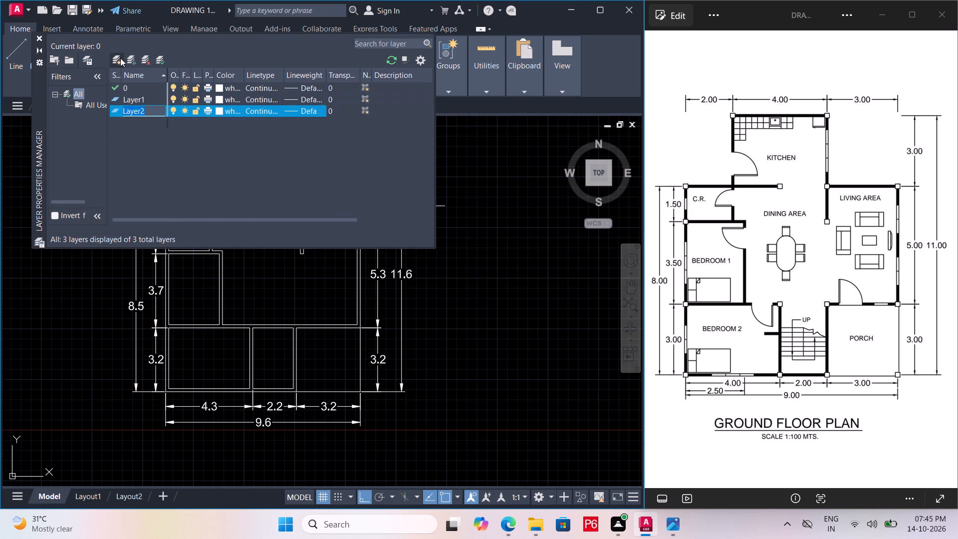
left_click(157, 106)
left_click(152, 96)
left_click(152, 96)
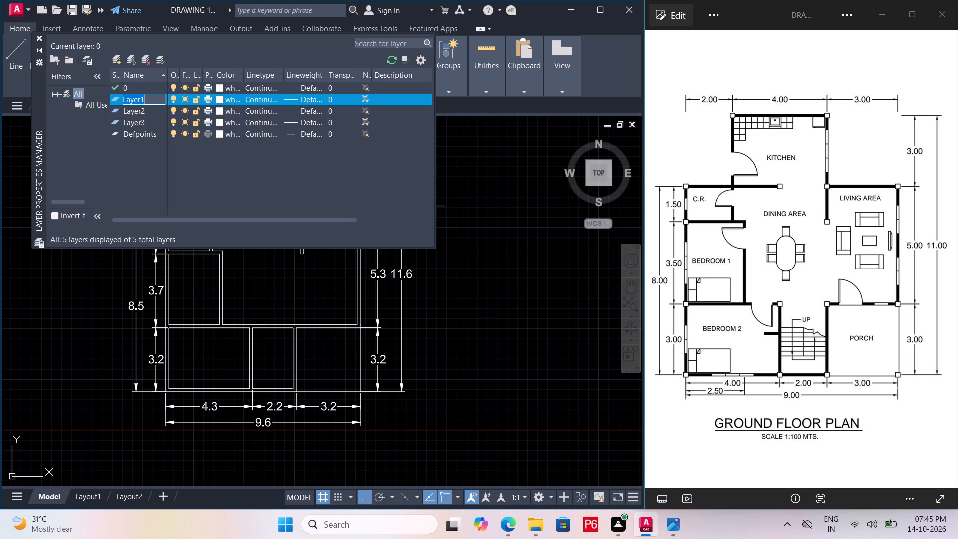
type("DOOR")
Make the second new layer current and rename it DIMENSION.
left_click(146, 111)
left_click(146, 111)
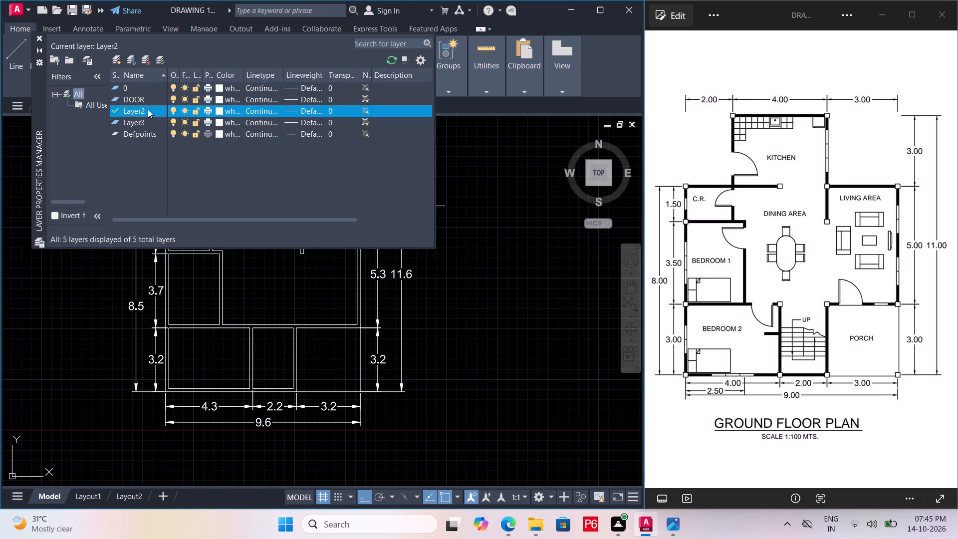
double_click(148, 109)
left_click(148, 109)
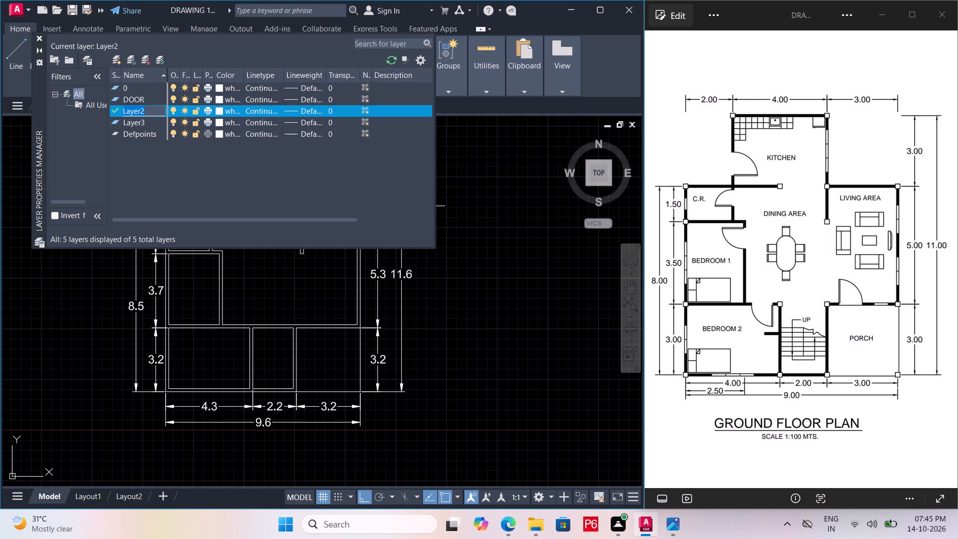
type("DIMENSION")
Rename the third new layer TEXT.
left_click(144, 120)
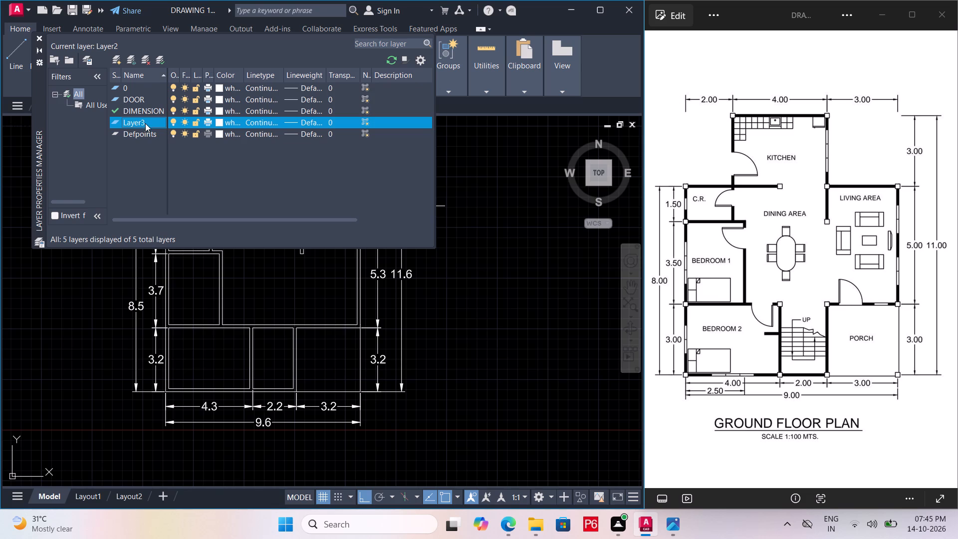
left_click(147, 124)
key("BackSpace")
key("w")
key("BackSpace")
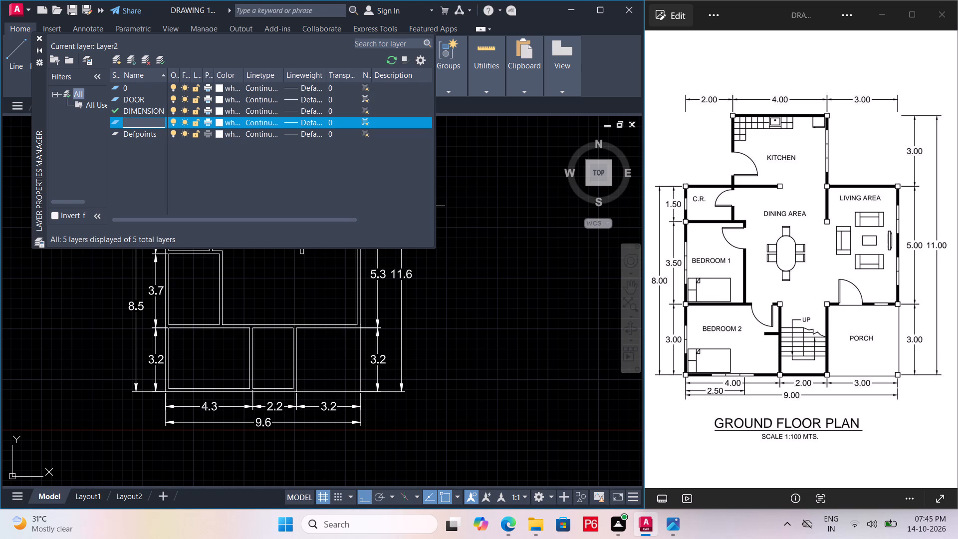
type("TEXT")
left_click(228, 174)
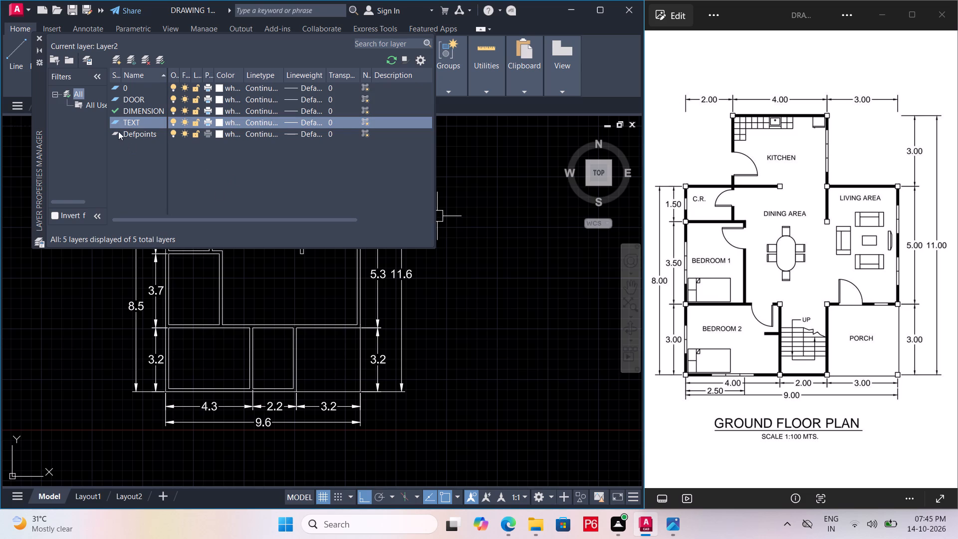
Set the layer colours to index 15 for DOOR, 90 for DIMENSION and 10 for TEXT.
left_click(218, 99)
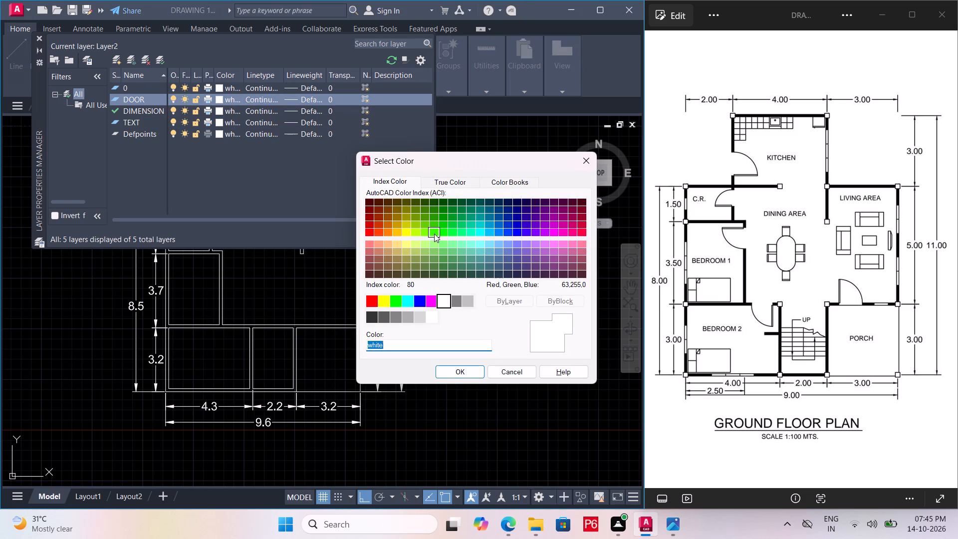
left_click(371, 259)
left_click(476, 375)
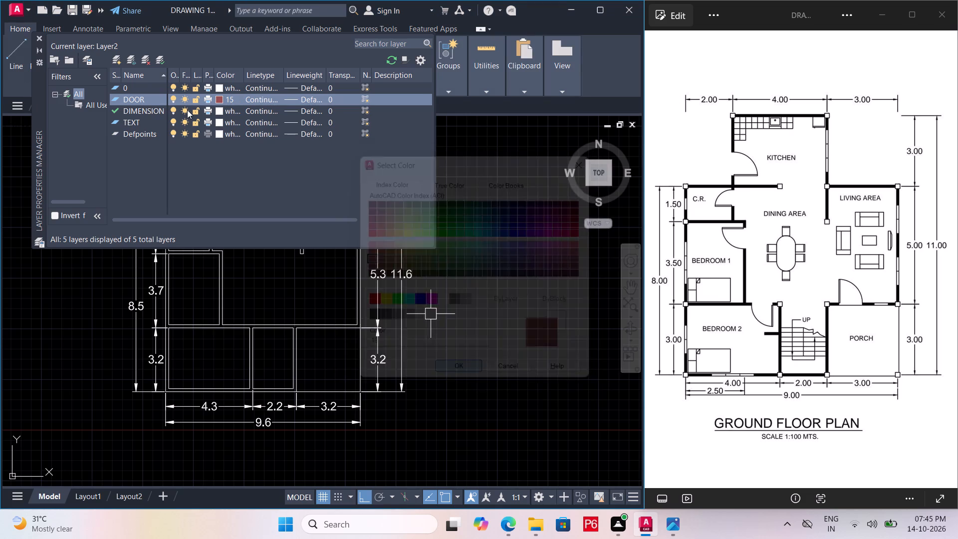
left_click(219, 112)
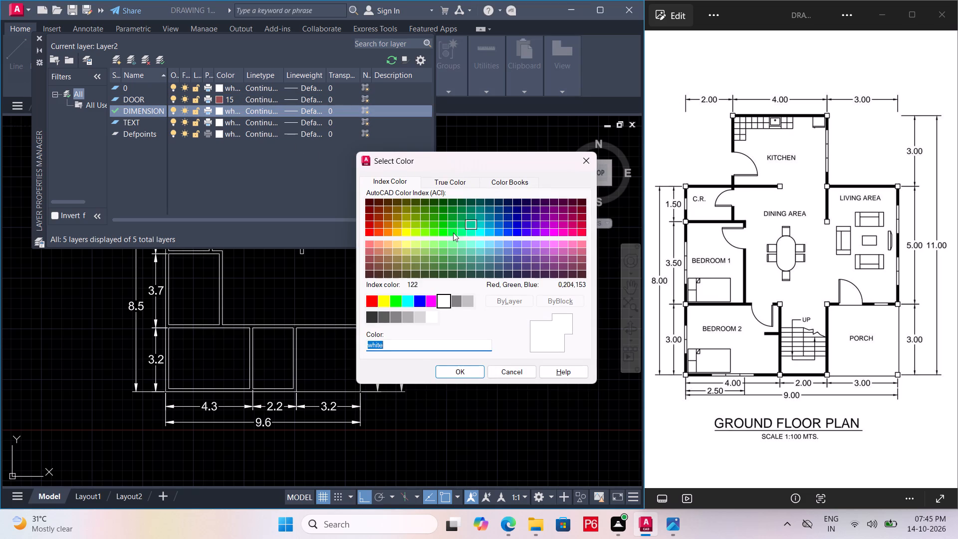
left_click(441, 232)
left_click_drag(443, 371, 441, 366)
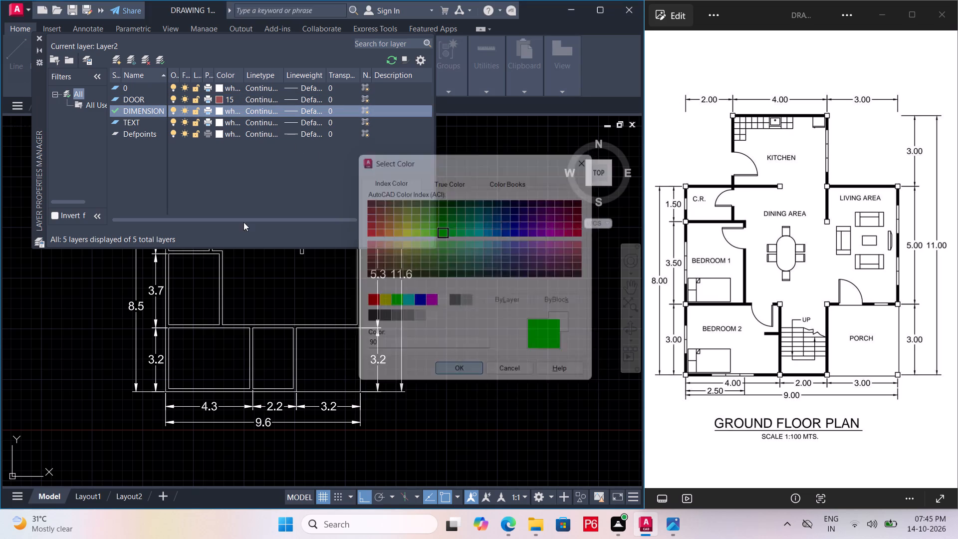
left_click(218, 125)
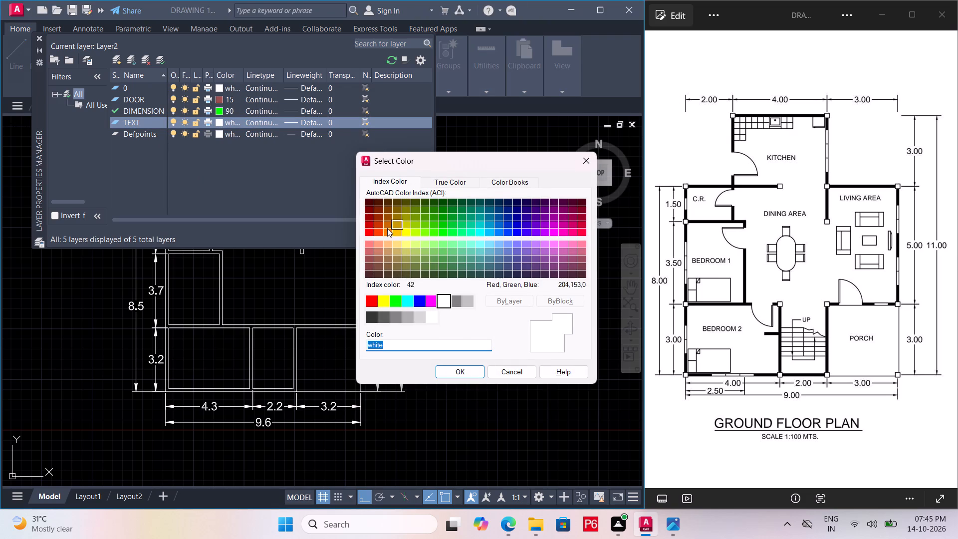
left_click(370, 234)
left_click(456, 374)
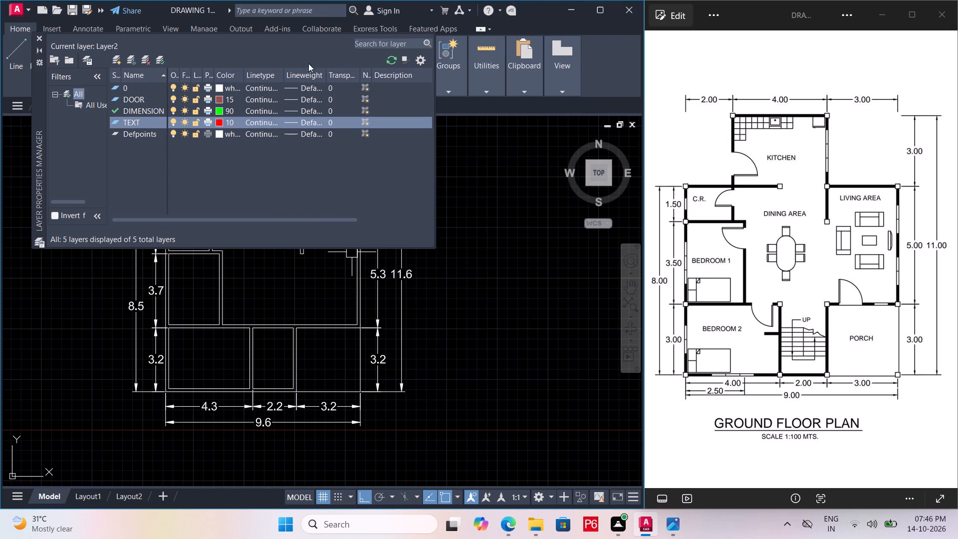
Add another new layer named FURNITURE.
left_click(117, 62)
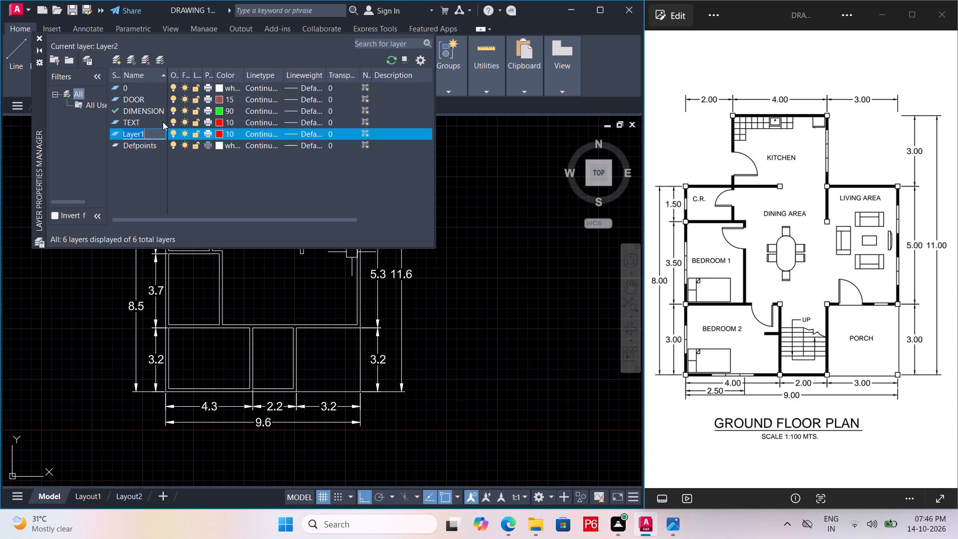
type("FURN")
type("ITURE")
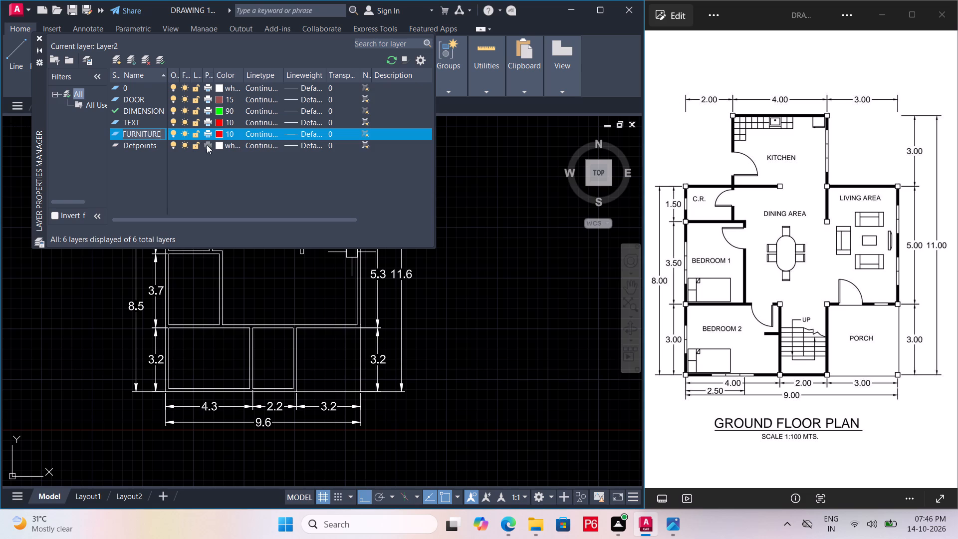
Set the FURNITURE layer's colour to index 163 and close the layer manager.
left_click(217, 133)
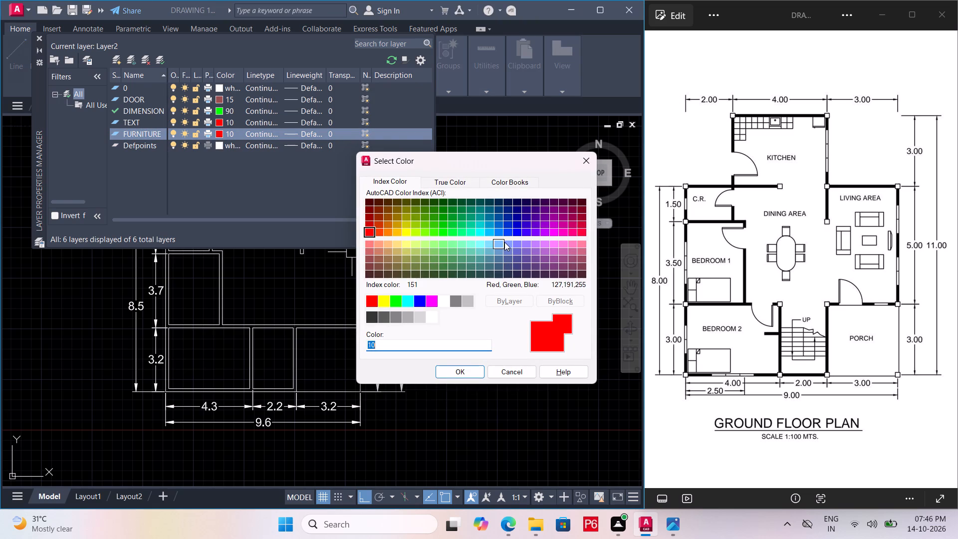
left_click(505, 242)
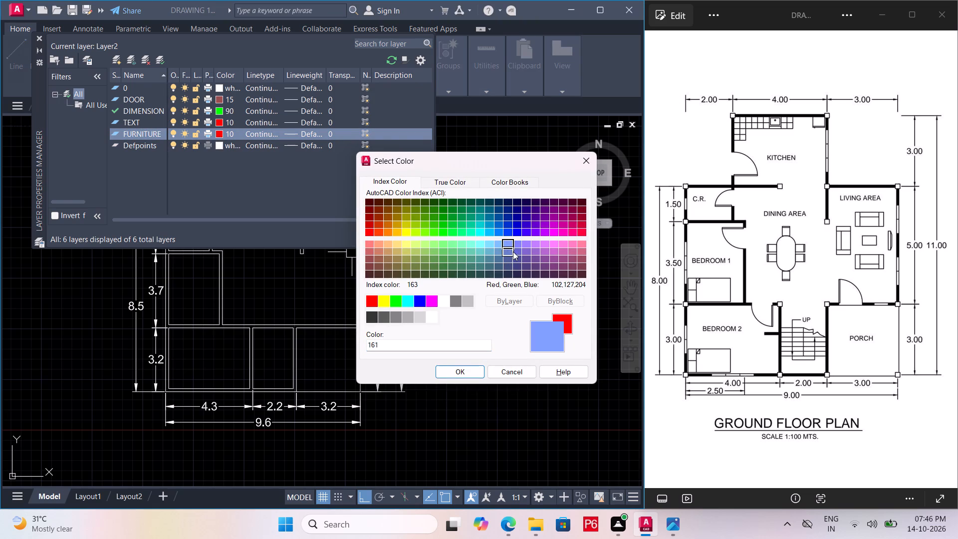
left_click(509, 253)
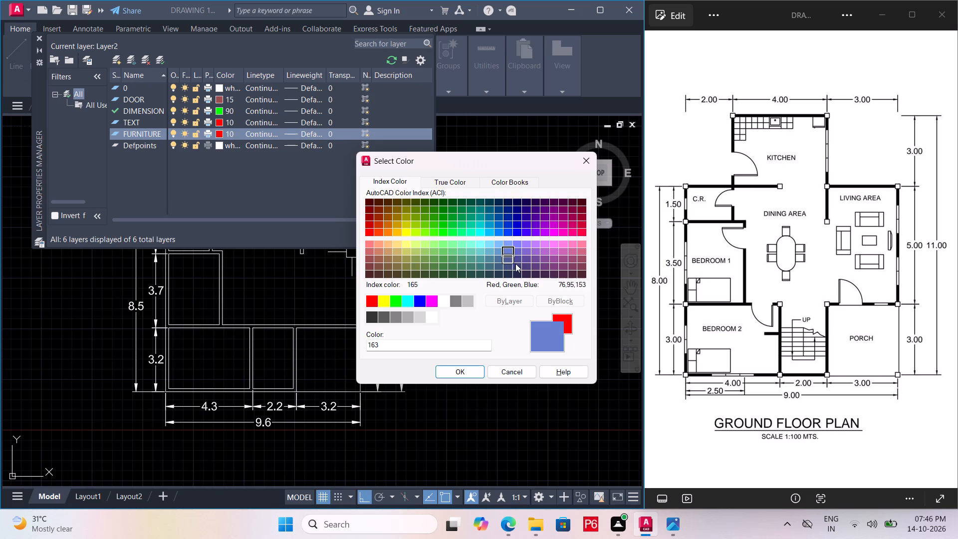
left_click(450, 369)
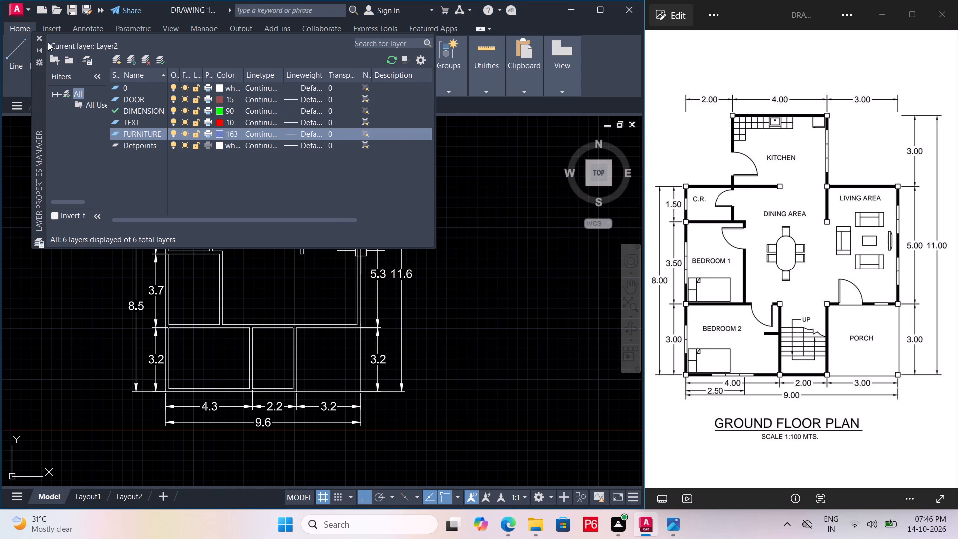
left_click(36, 37)
Assign all the linear dimensions around the four sides of the floor plan to the DIMENSION layer.
left_click(198, 144)
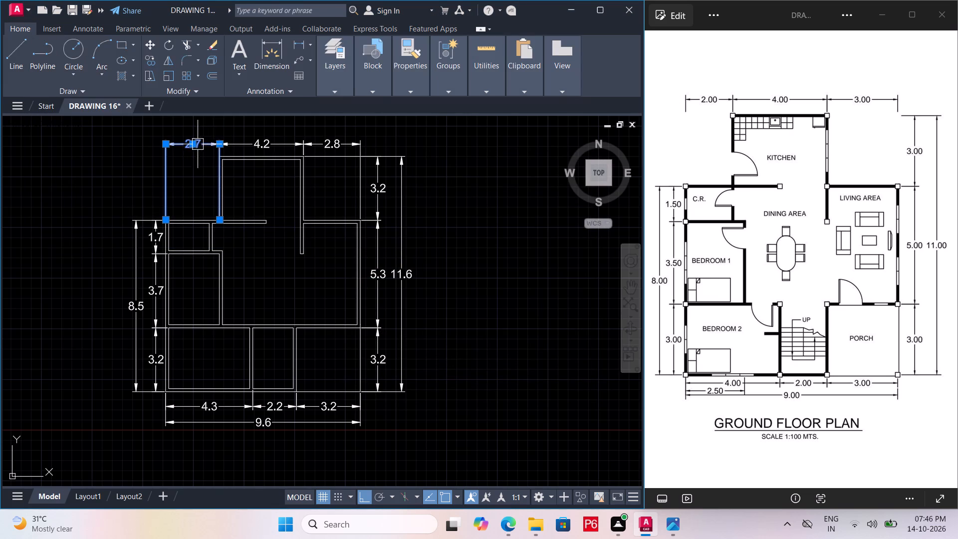
left_click(276, 146)
left_click(336, 139)
left_click(377, 180)
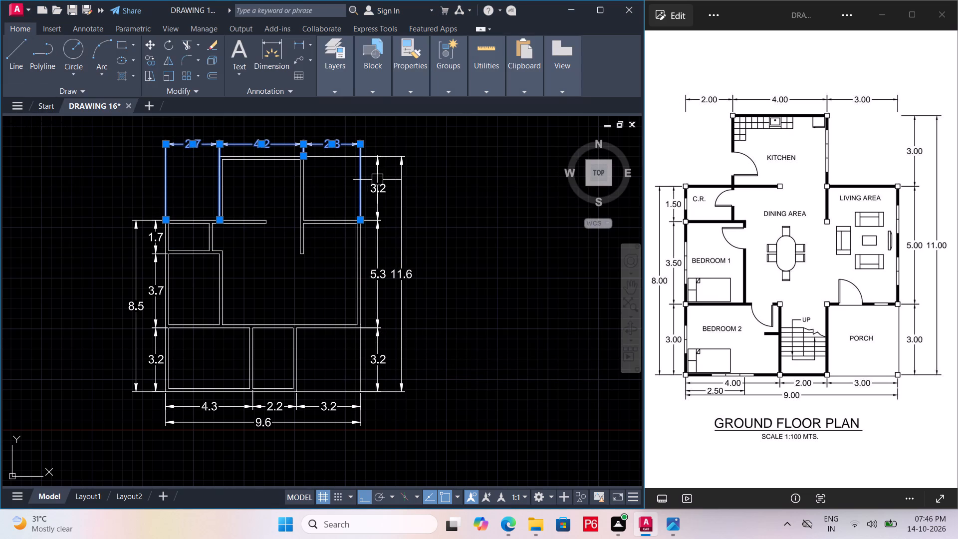
left_click(395, 192)
double_click(403, 217)
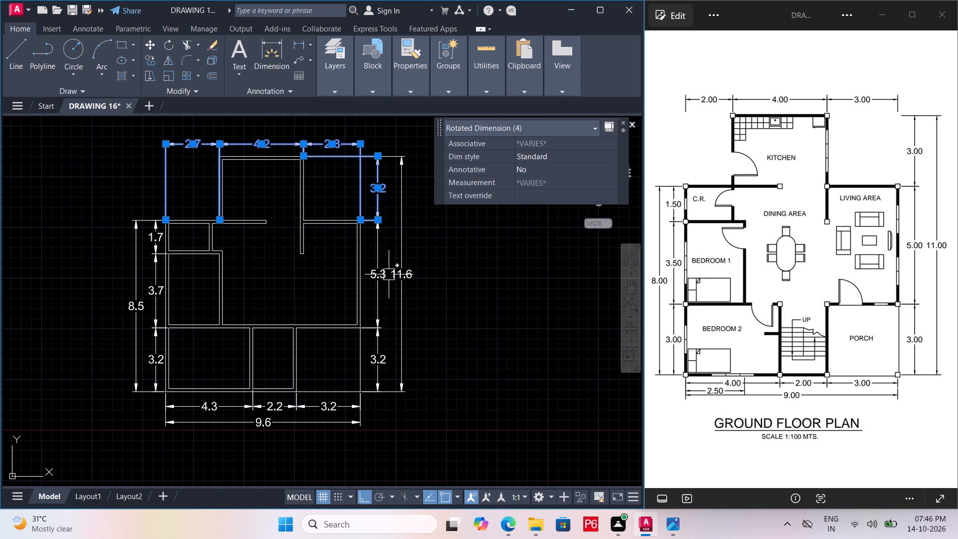
left_click(398, 274)
left_click(379, 275)
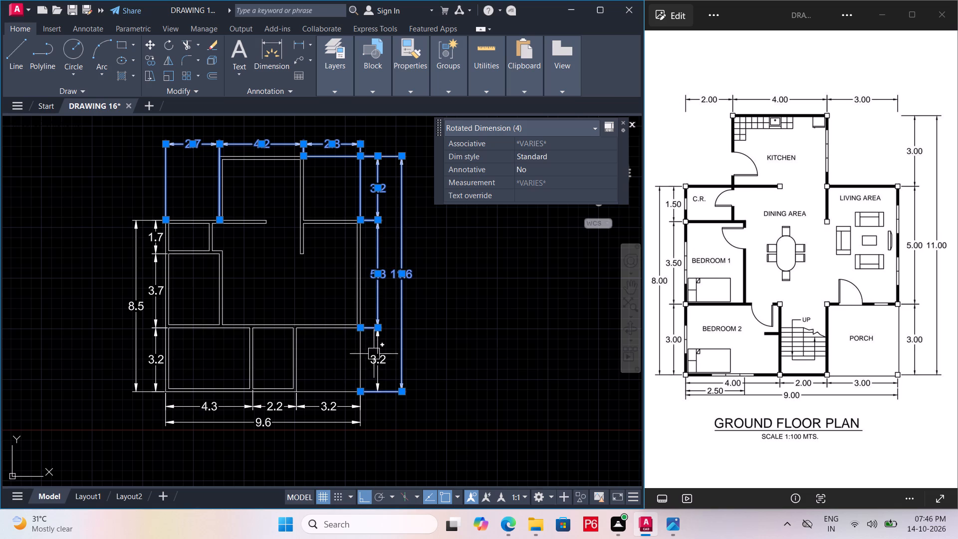
left_click(377, 365)
left_click(341, 407)
left_click(262, 408)
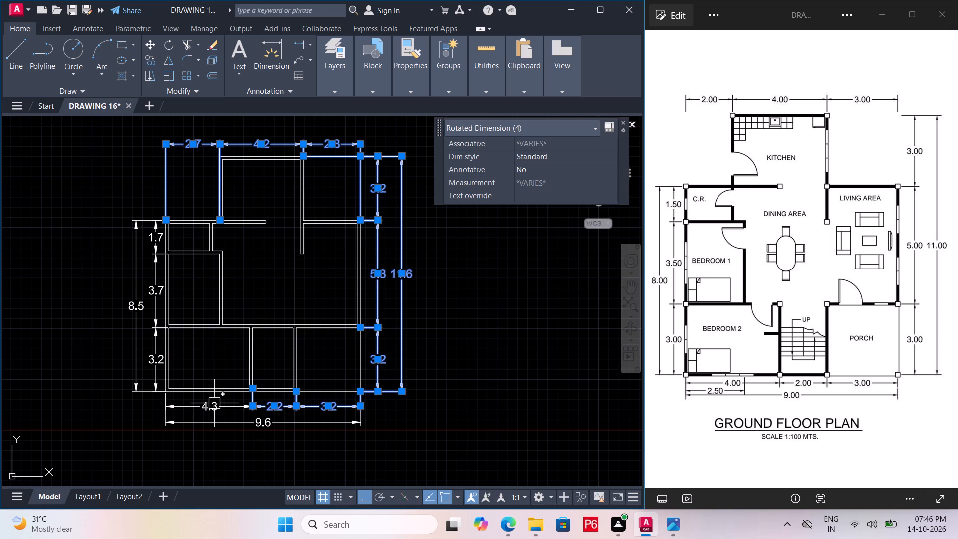
left_click(208, 403)
left_click(257, 427)
left_click_drag(156, 366, 156, 360)
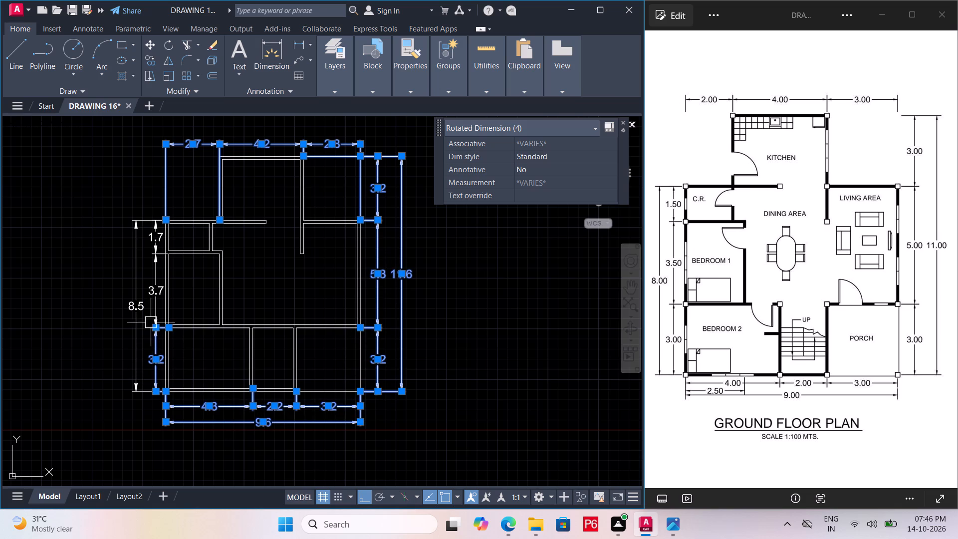
left_click_drag(153, 307, 153, 298)
left_click(154, 243)
left_click(137, 306)
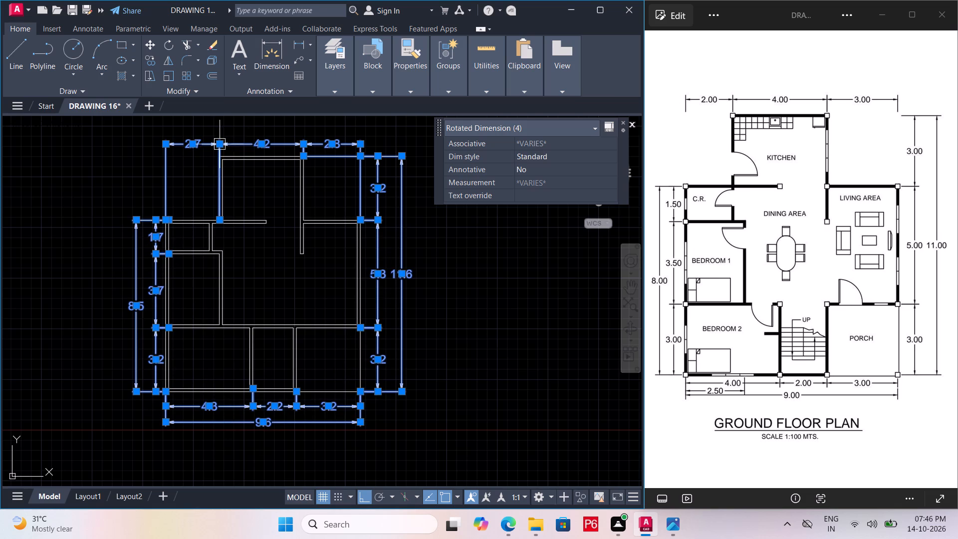
left_click(340, 83)
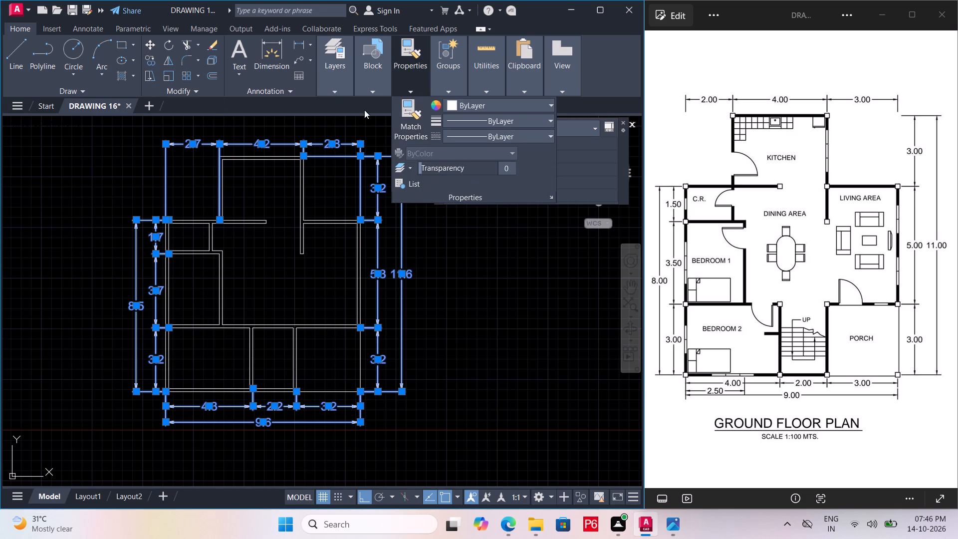
left_click(338, 90)
left_click(415, 105)
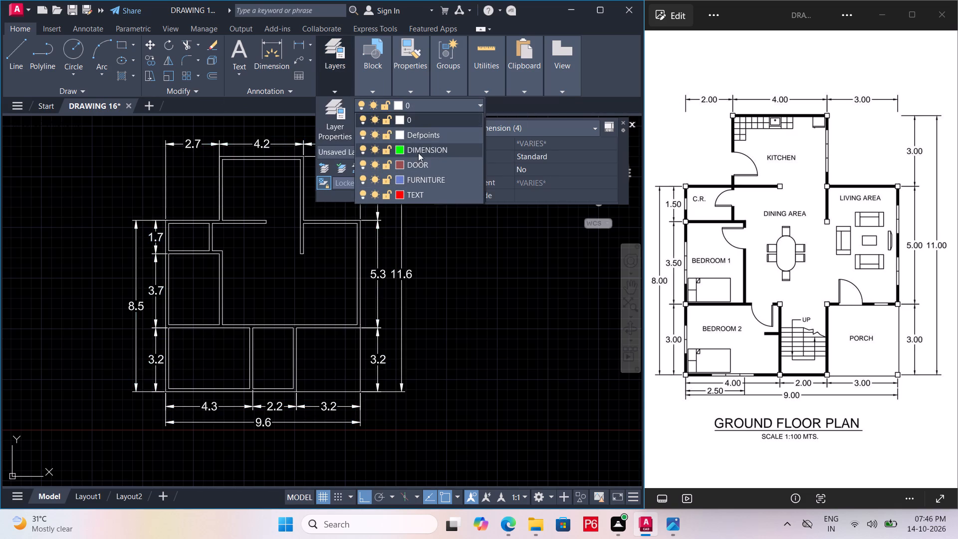
left_click(419, 152)
key("Escape")
Save the drawing.
key("ctrl+s")
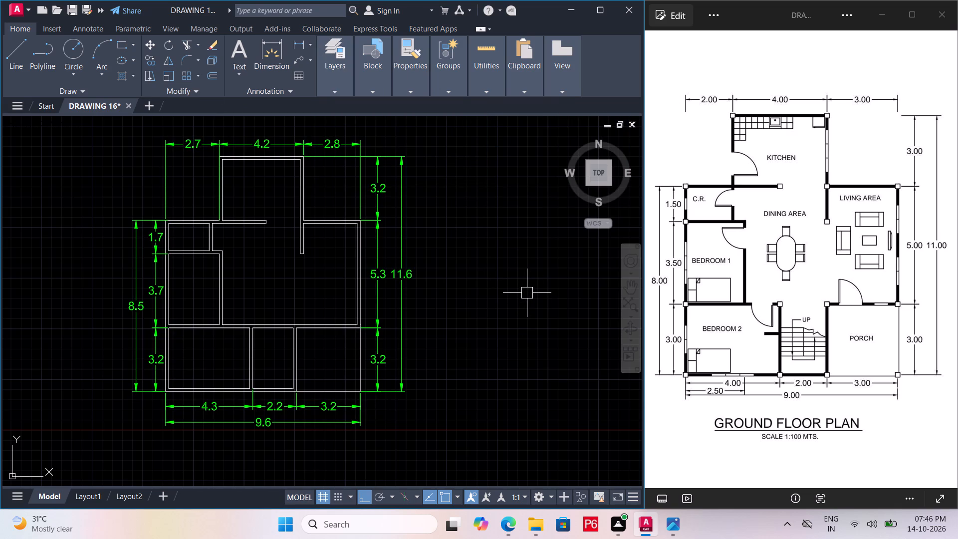
key("ctrl+s")
key("ctrl+s")
key("ctrl+s")
key("ctrl+s")
key("ctrl+s")
key("ctrl+s")
key("ctrl+s")
Add a multiline text label reading KITCHEN inside the kitchen at the top of the plan.
scroll(231, 195, "up", 1)
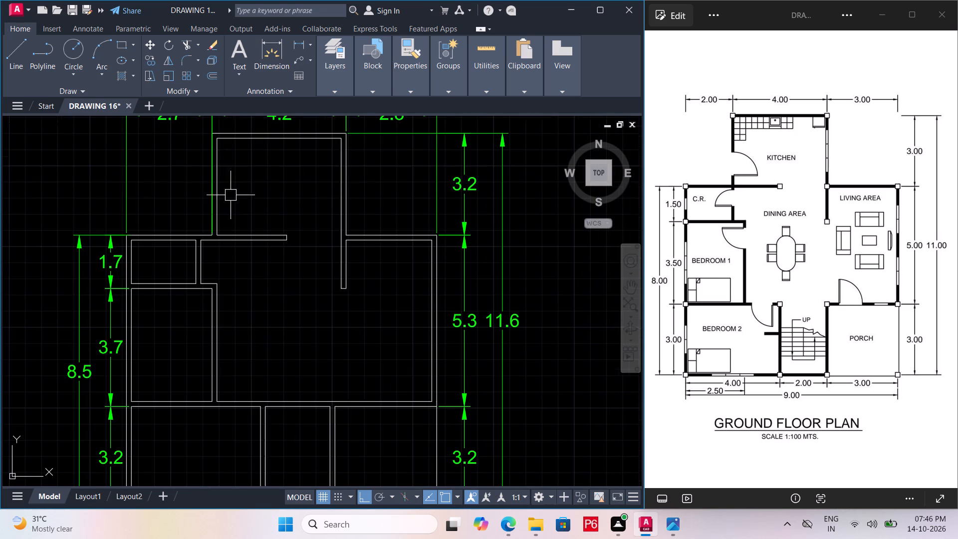
type("T")
key("space")
left_click(247, 179)
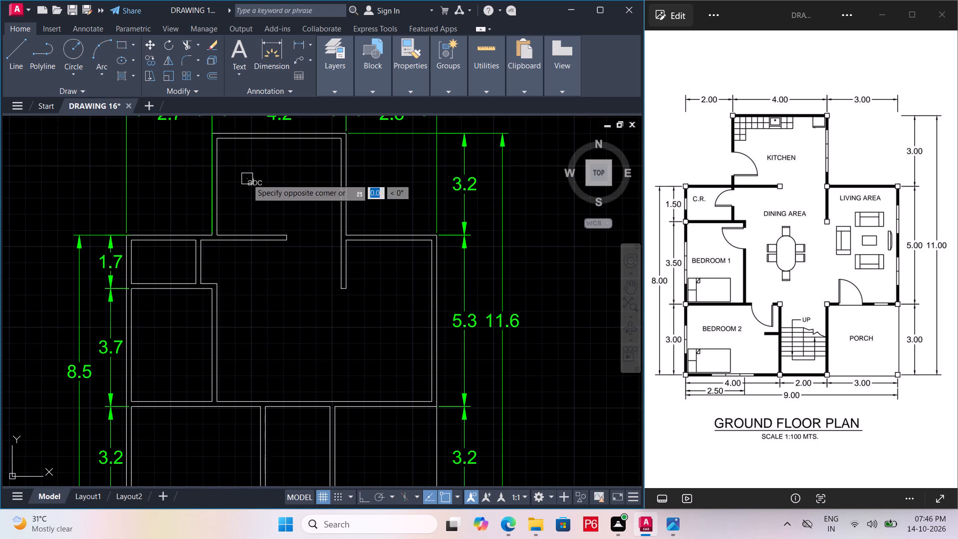
left_click(303, 203)
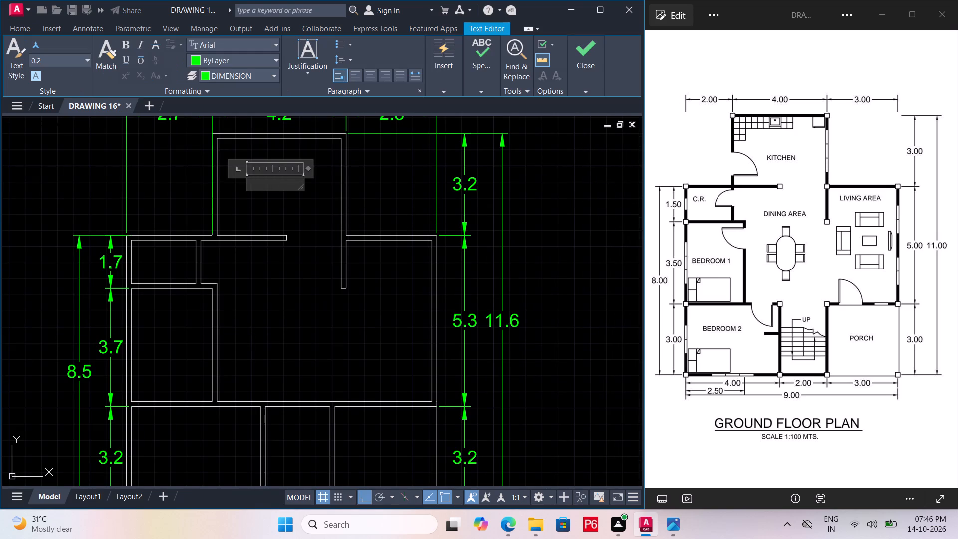
type("KI")
key("t")
type("CHEN")
left_click(257, 296)
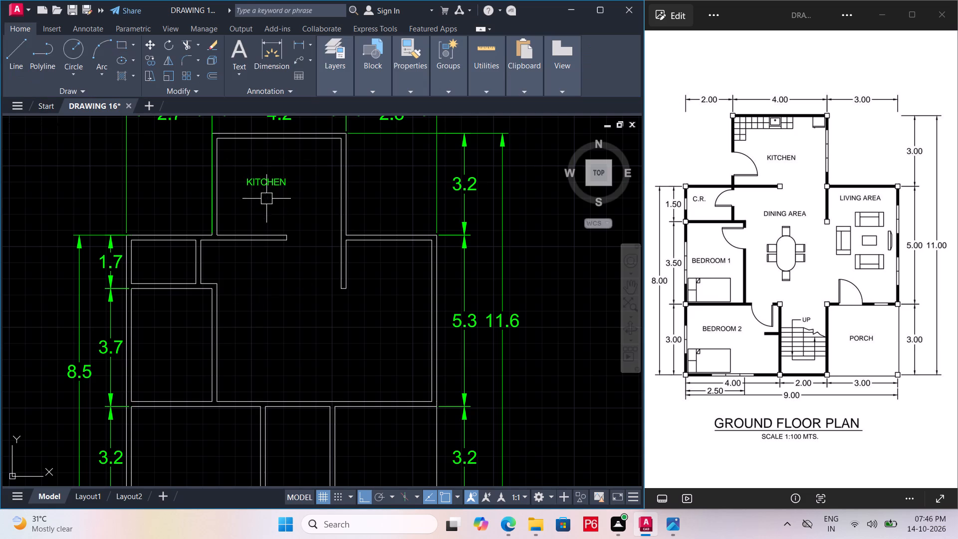
Turn Ortho off and move the KITCHEN label to about the middle of the kitchen's width.
left_click(274, 185)
type("M")
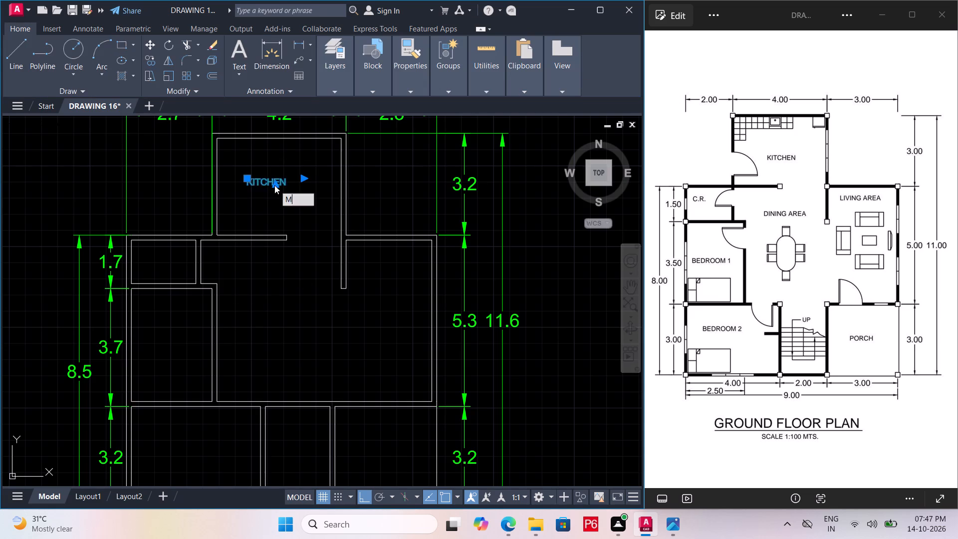
key("space")
left_click(274, 185)
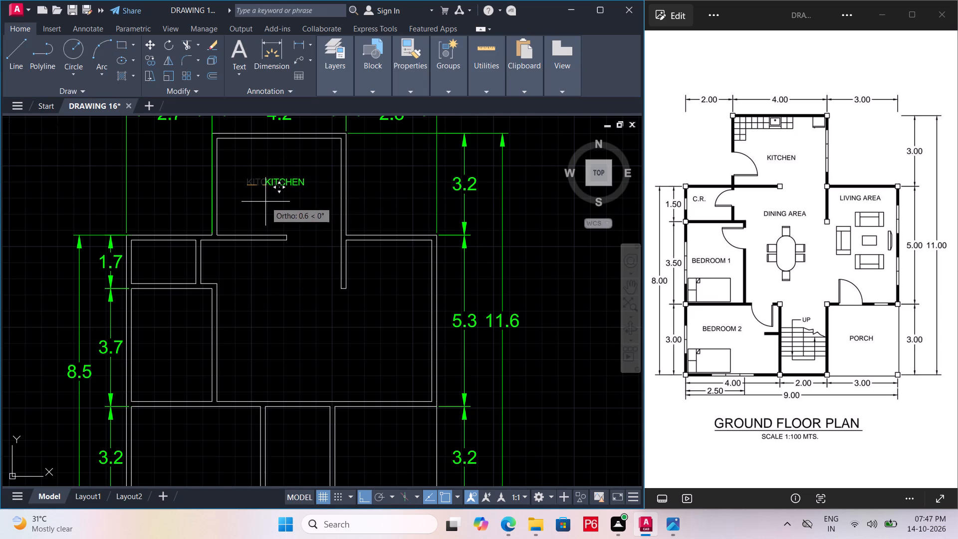
key("F8")
left_click(260, 191)
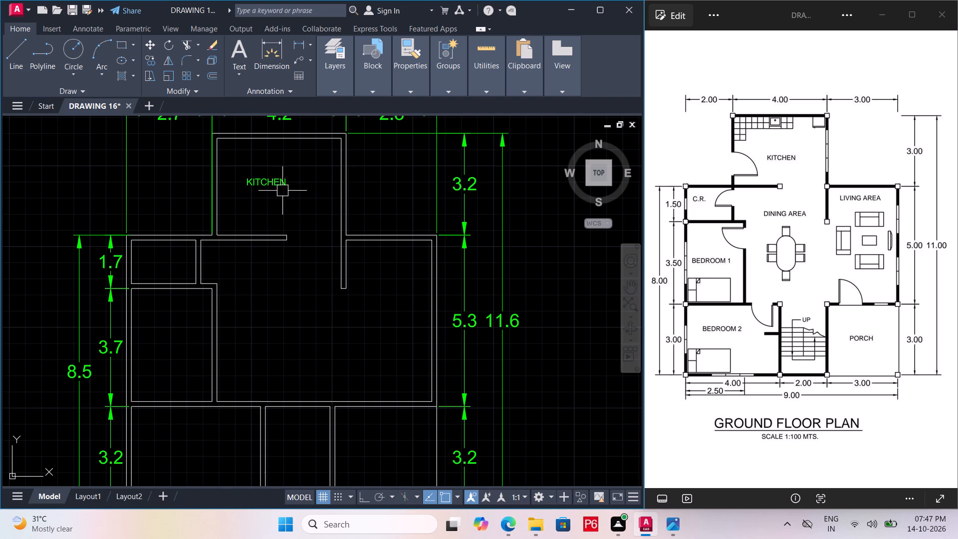
left_click(275, 183)
type("M")
key("space")
left_click(285, 180)
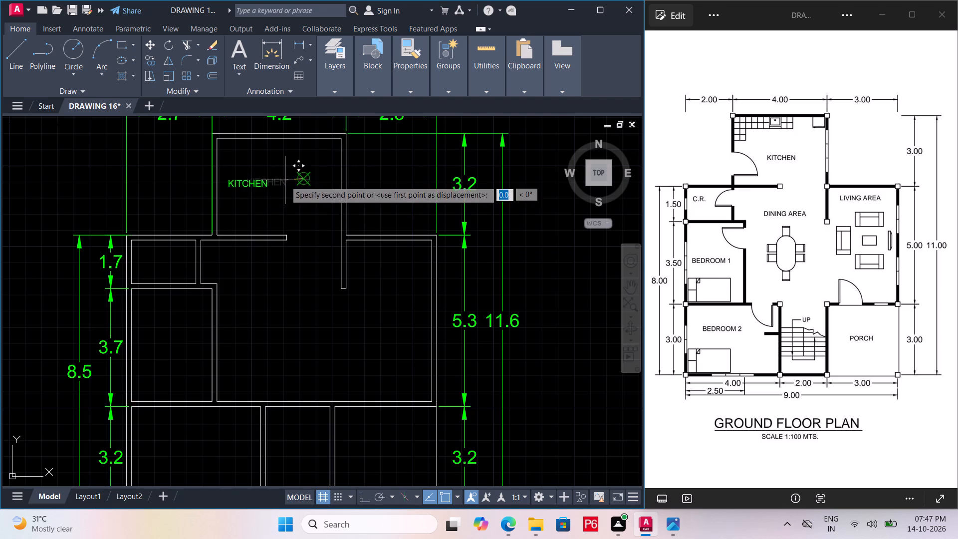
scroll(309, 191, "up", 3)
left_click(339, 160)
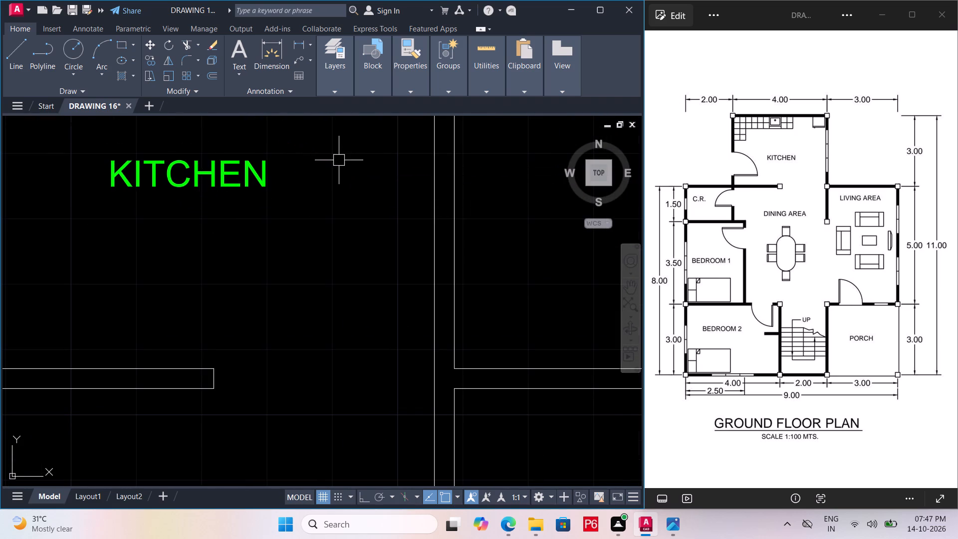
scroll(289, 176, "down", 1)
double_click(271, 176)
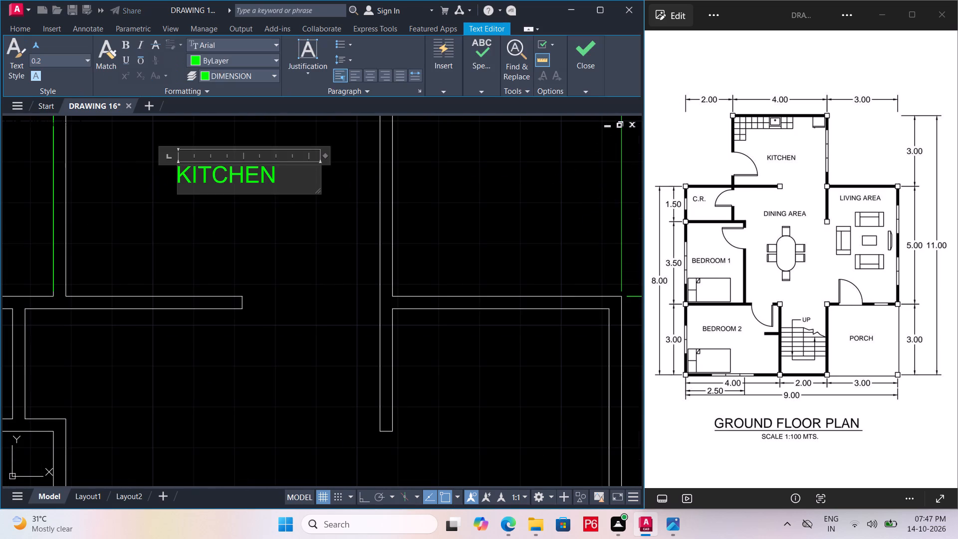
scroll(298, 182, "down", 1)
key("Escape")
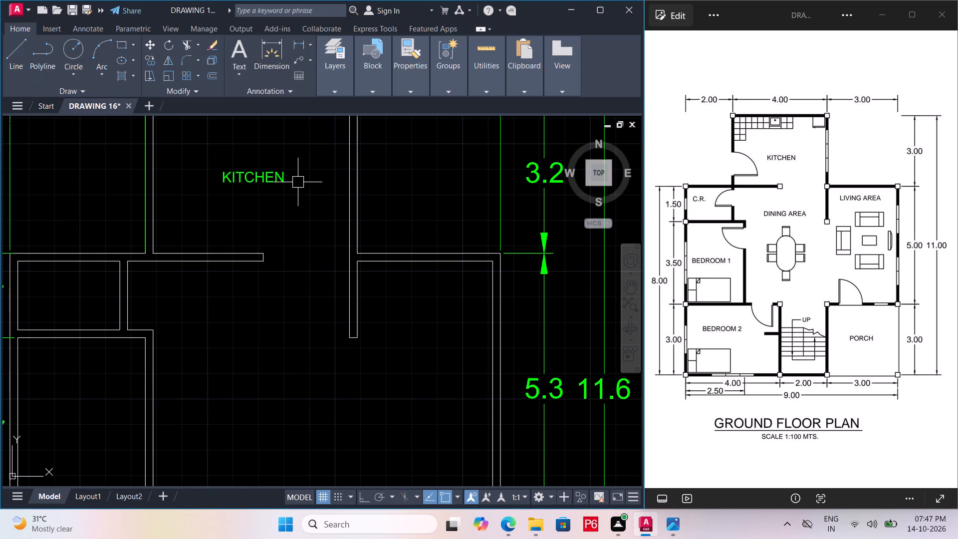
Save the drawing with the new kitchen label.
scroll(290, 197, "down", 1)
key("ctrl+s")
key("ctrl+s")
key("ctrl+s")
Measure the kitchen's interior width and depth.
middle_click_drag(280, 196, 281, 215, "ctrl")
scroll(280, 196, "down", 1, "ctrl")
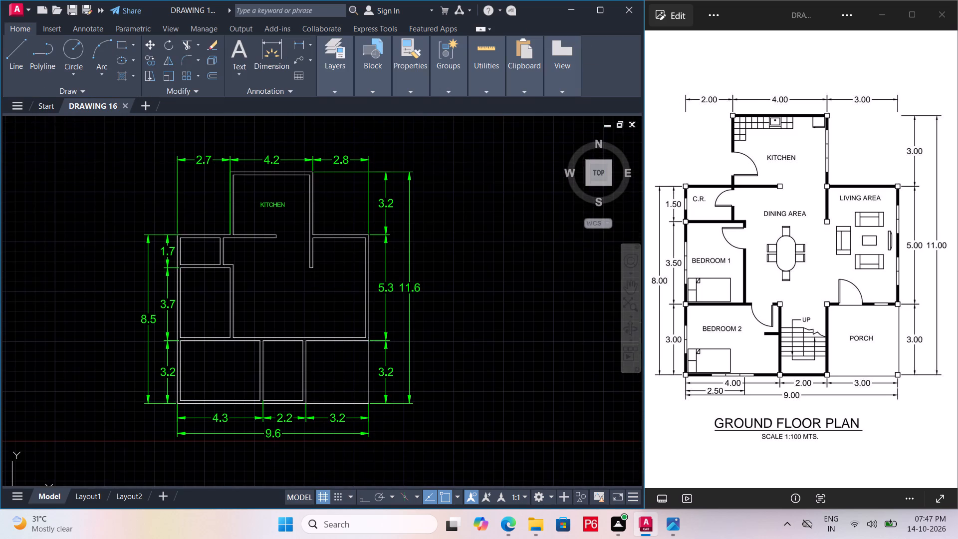
middle_click_drag(281, 215, 281, 216, "ctrl")
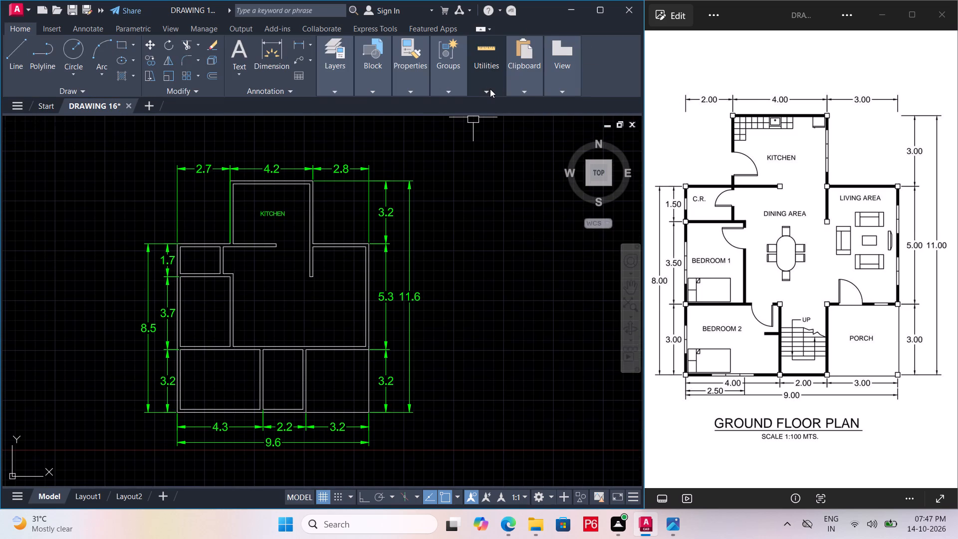
left_click(490, 89)
left_click(494, 108)
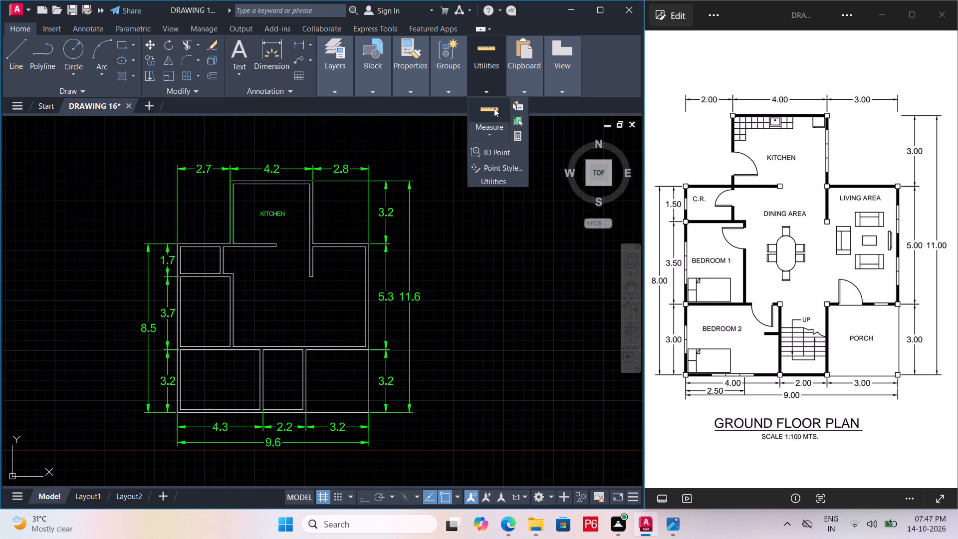
scroll(262, 224, "up", 1)
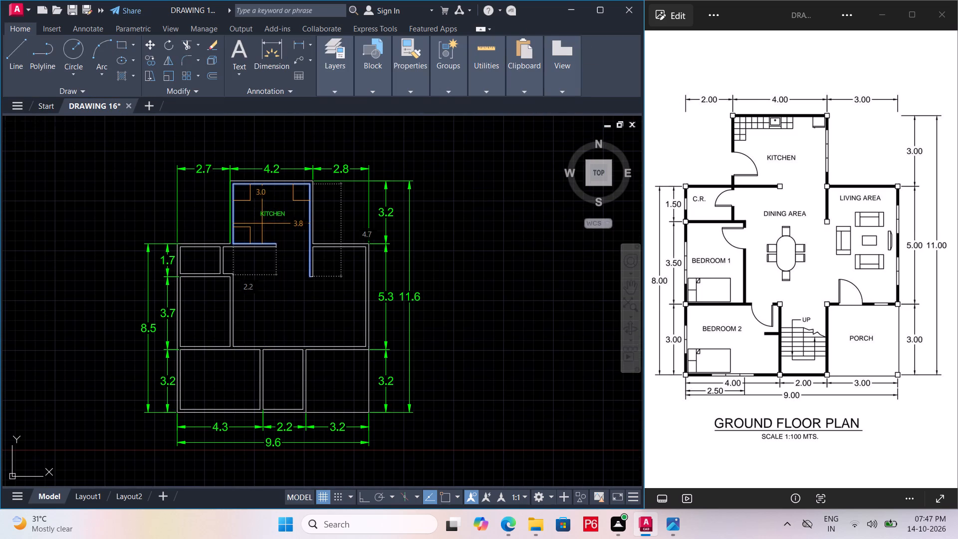
key("Escape")
Add a second line reading 3.8X3 beneath KITCHEN in the kitchen's text label.
double_click(292, 212)
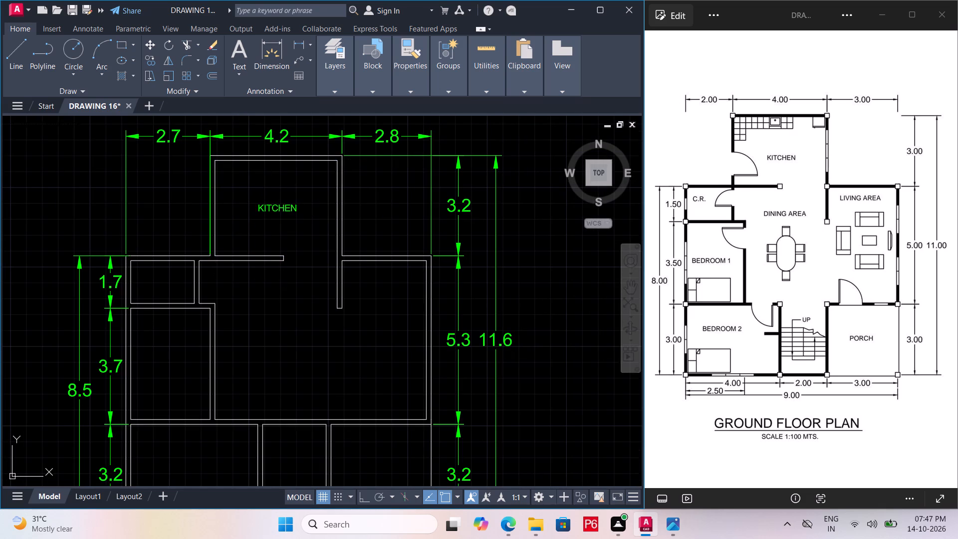
left_click(302, 206)
key("Return")
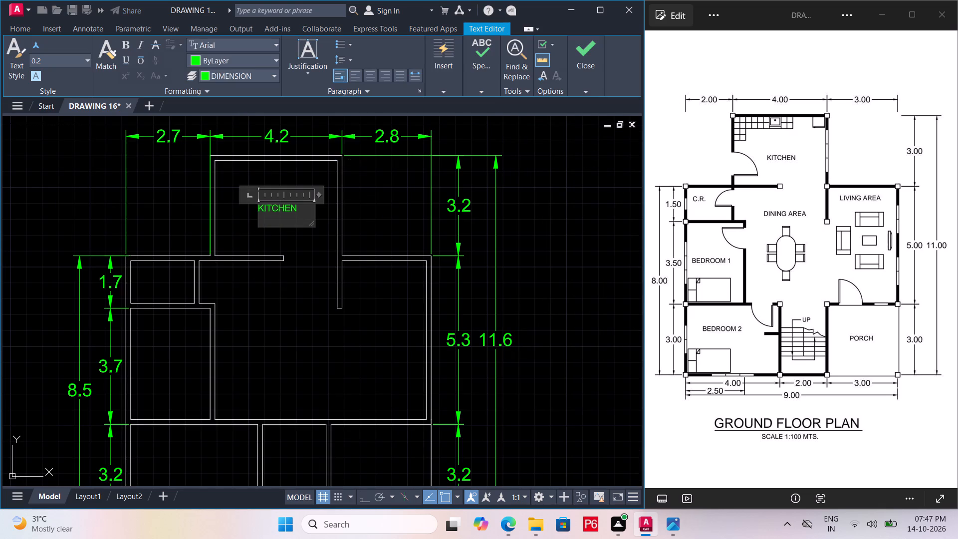
type("3.8X3")
left_click(363, 209)
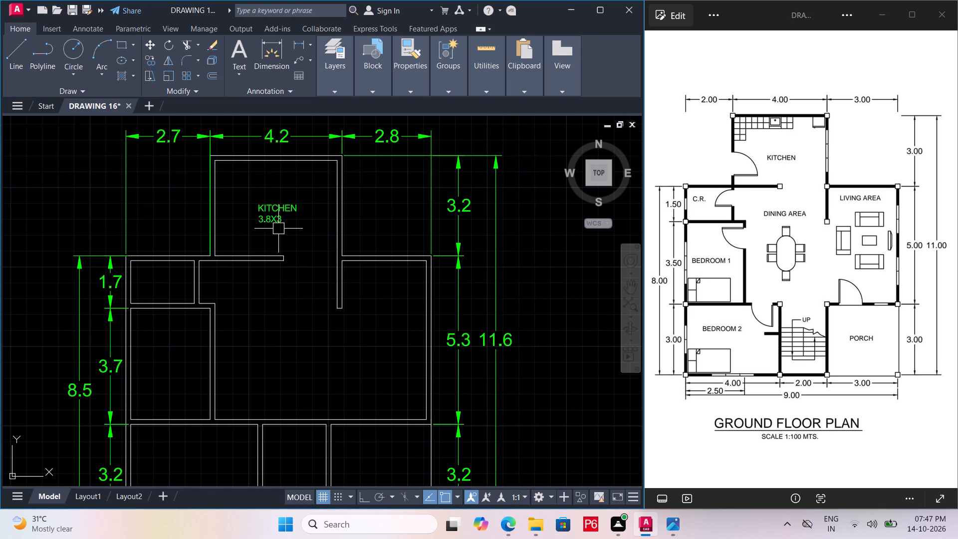
Copy the kitchen's two-line text label into the dining area, C.R., living area, bedroom 1, bedroom 2 and porch.
left_click(269, 220)
key("c")
type("O")
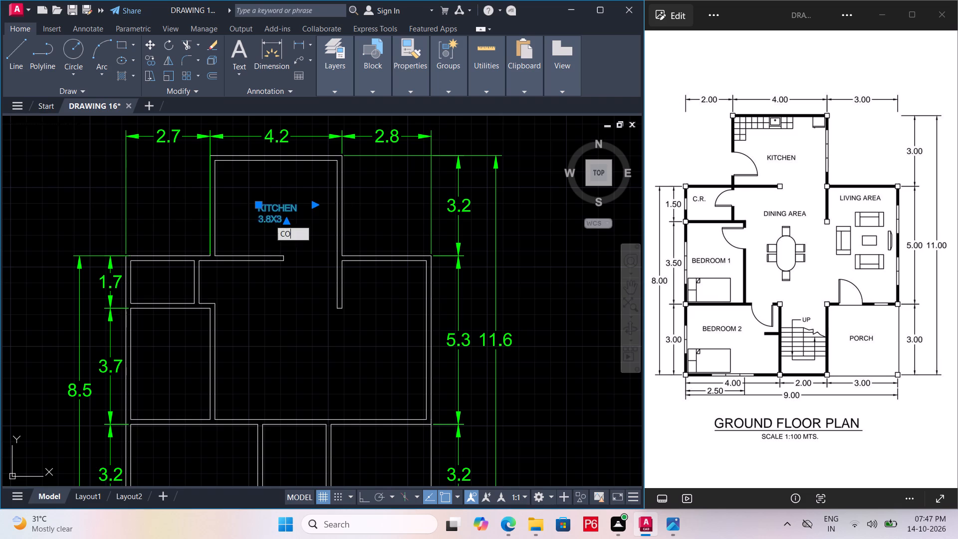
key("space")
left_click(269, 220)
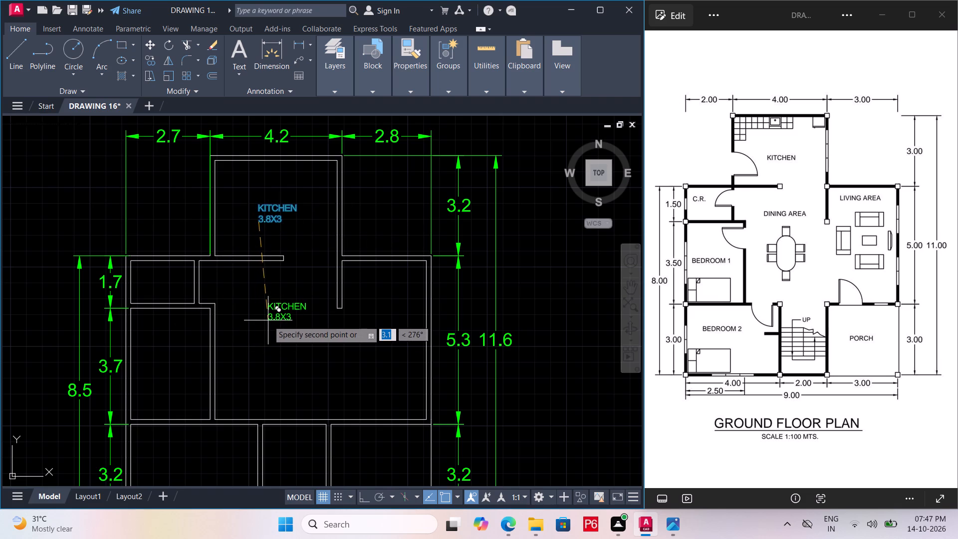
left_click(264, 313)
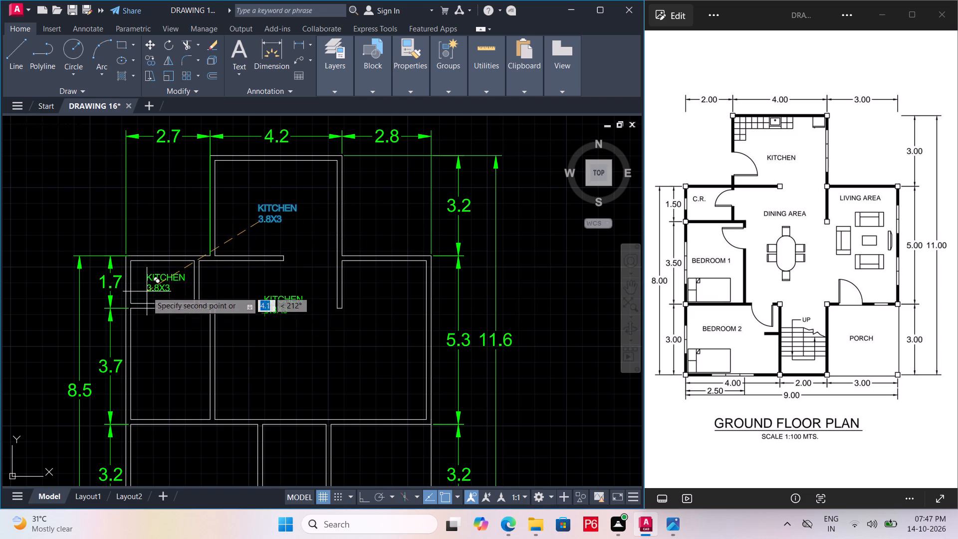
left_click(147, 288)
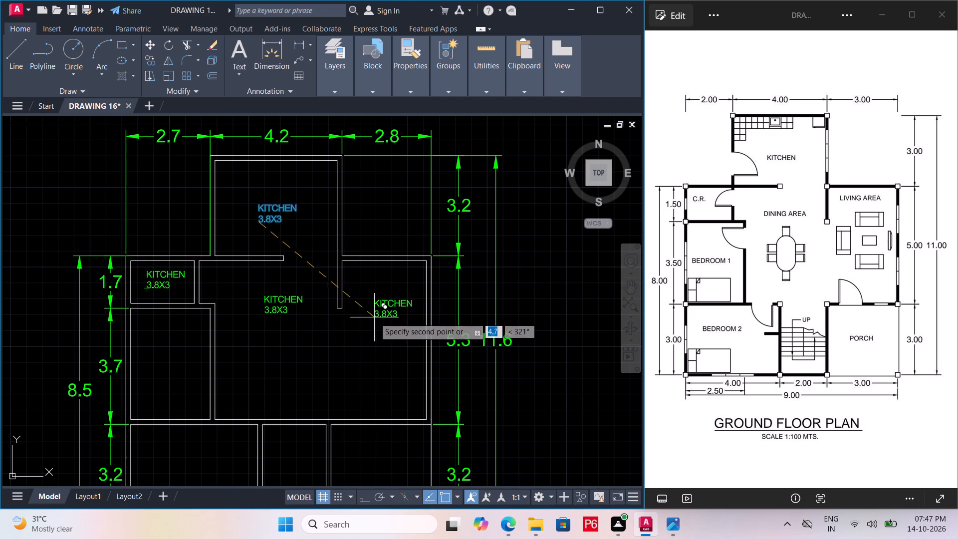
left_click(369, 294)
middle_click_drag(371, 314, 374, 192)
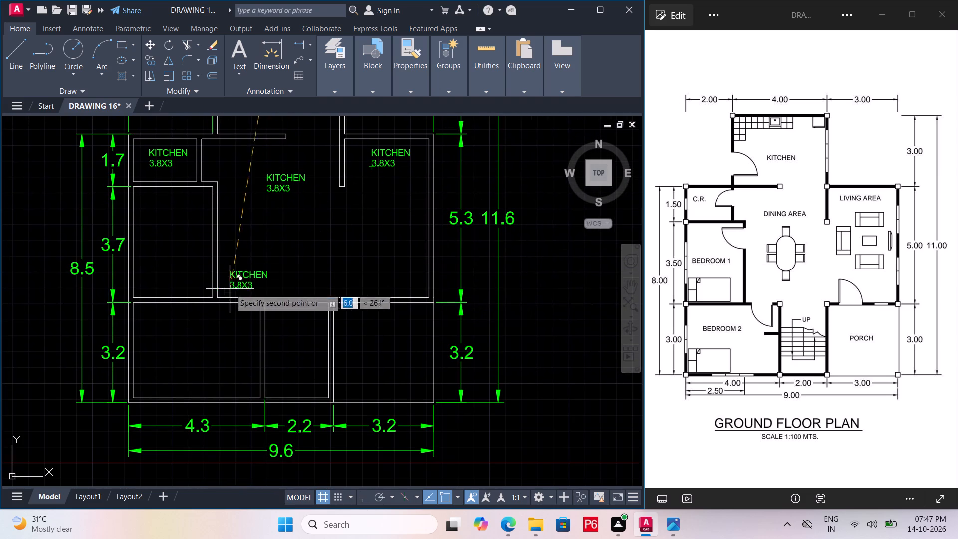
left_click(158, 252)
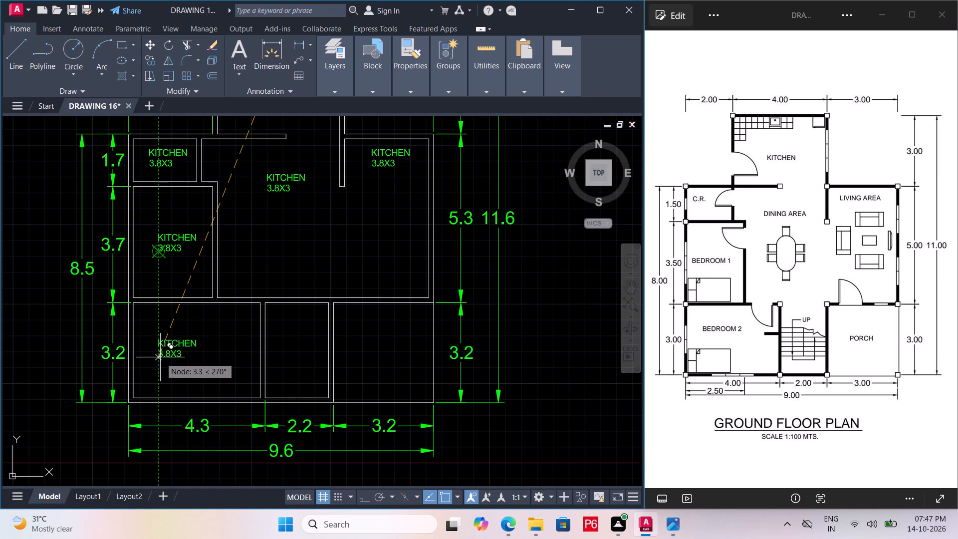
left_click(160, 357)
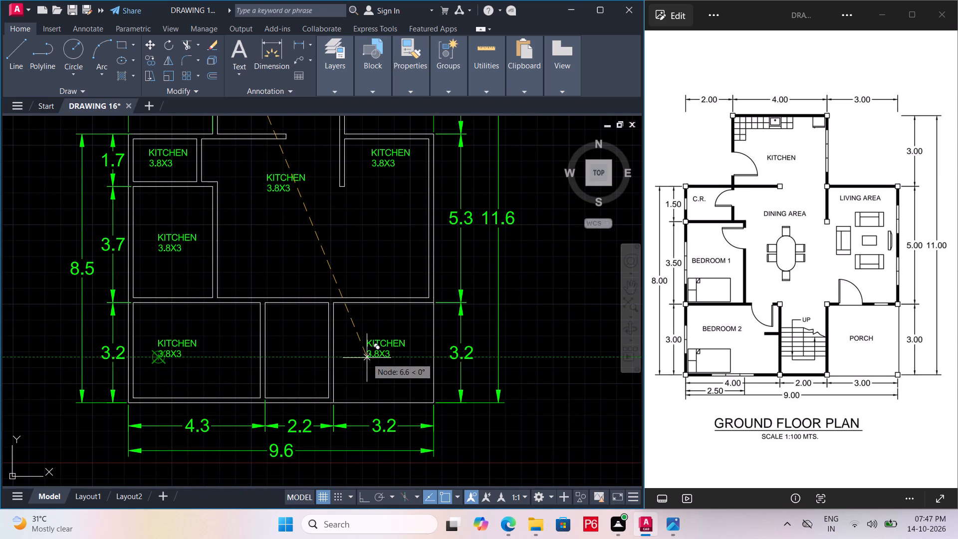
left_click(367, 358)
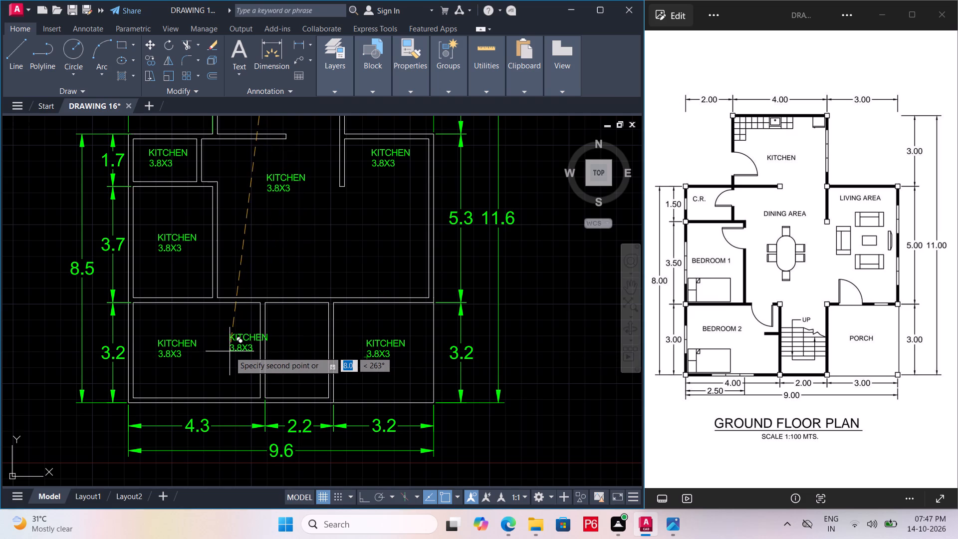
End the copying and save the drawing with the new room labels.
key("ctrl+s")
key("ctrl+s")
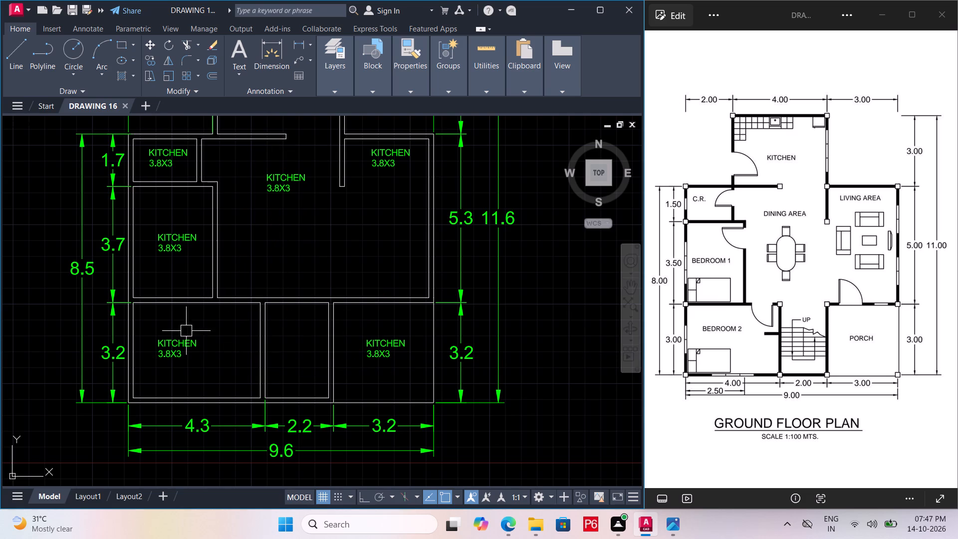
key("Escape")
Set the colour of all seven room labels to Red in their properties.
middle_click_drag(158, 210, 201, 277)
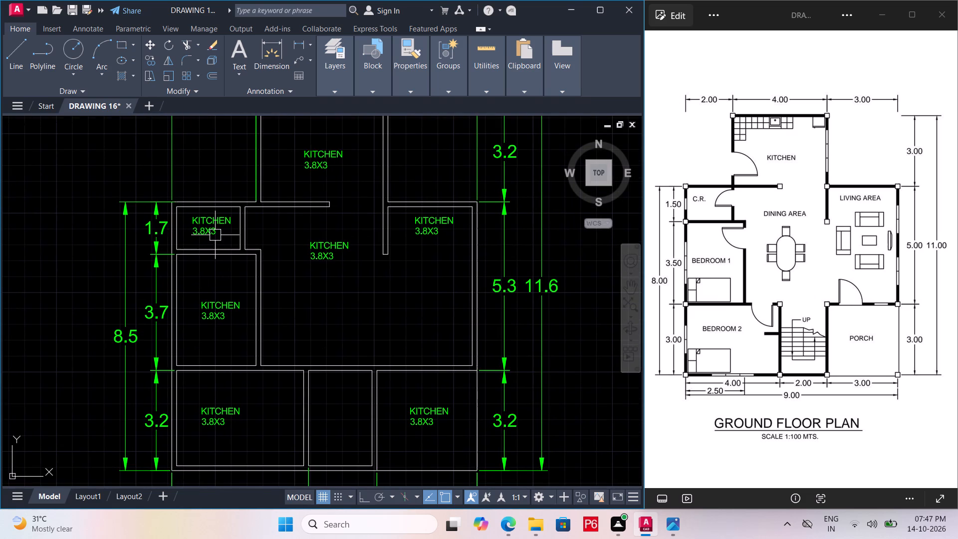
left_click(215, 235)
left_click(321, 160)
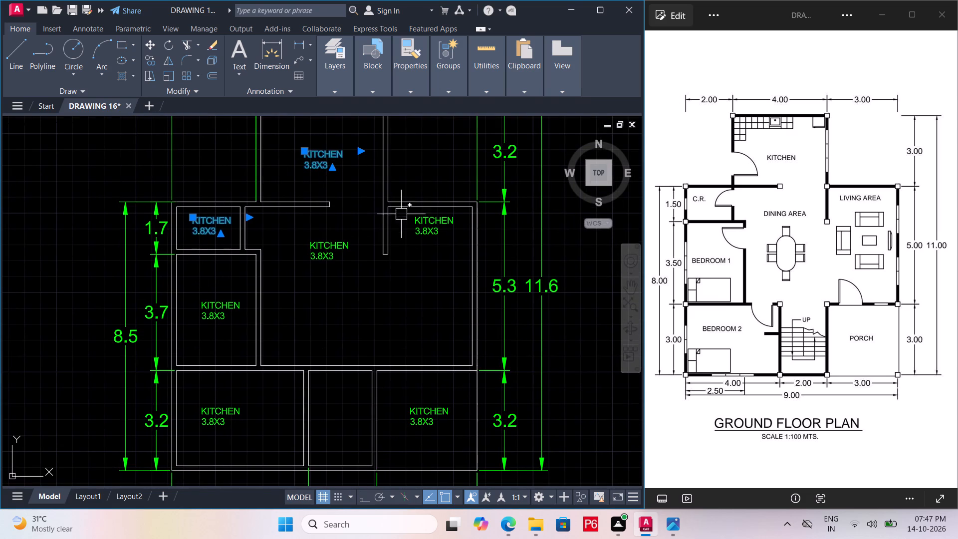
left_click(430, 228)
left_click(329, 251)
left_click(215, 314)
left_click_drag(213, 419, 225, 414)
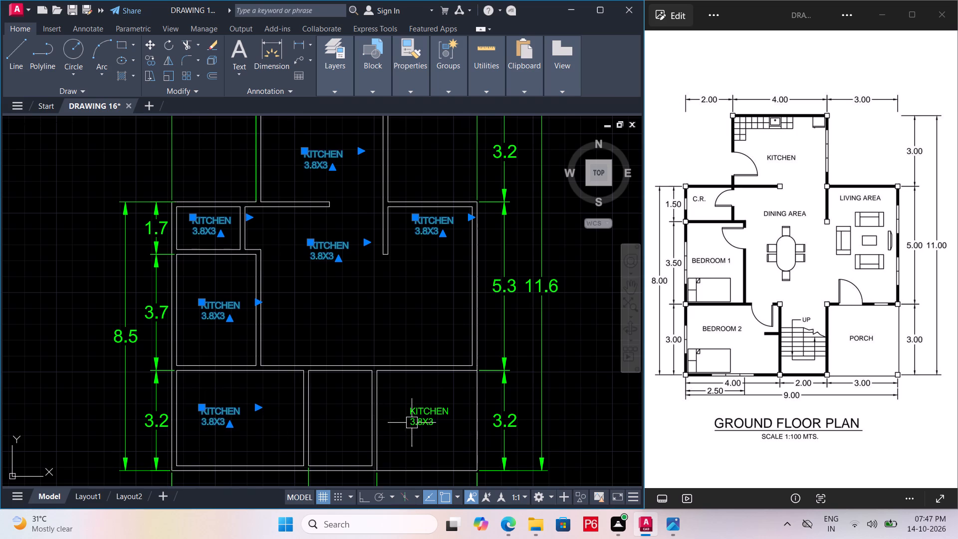
left_click(426, 423)
right_click(323, 265)
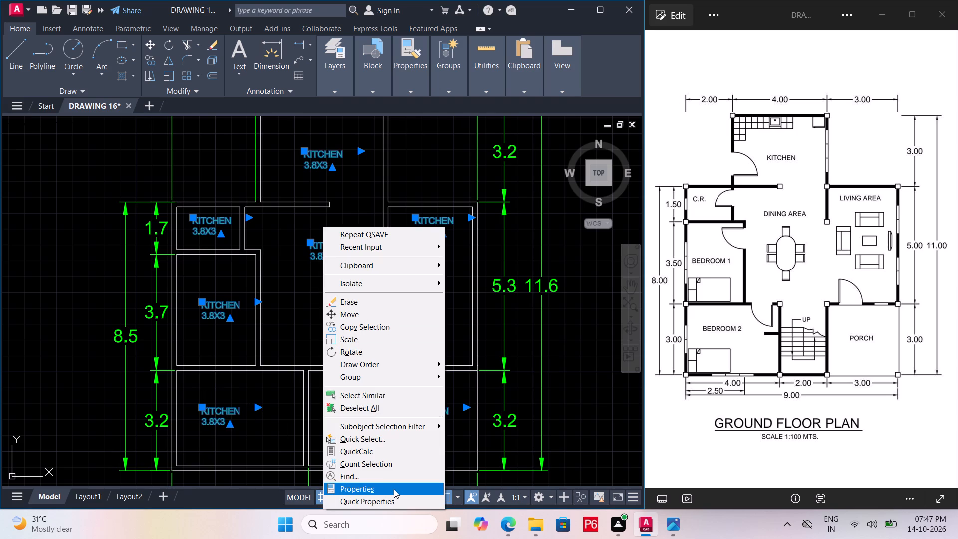
double_click(394, 489)
left_click(118, 79)
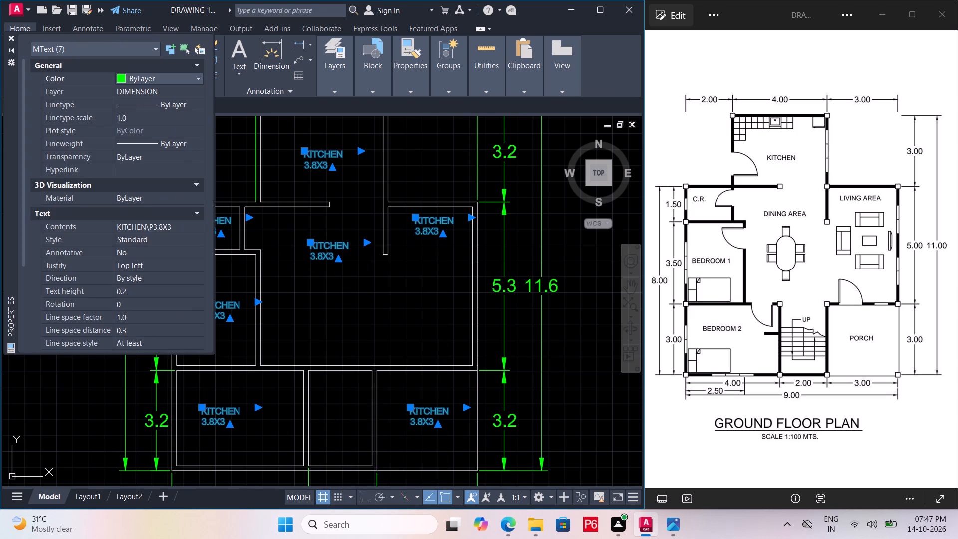
left_click(127, 79)
left_click(155, 113)
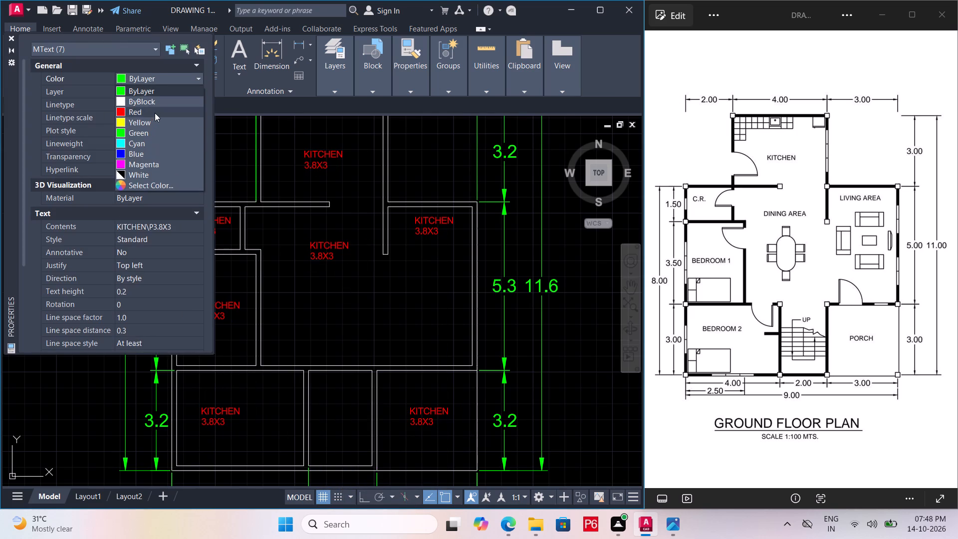
key("Escape")
key("Escape")
left_click(10, 39)
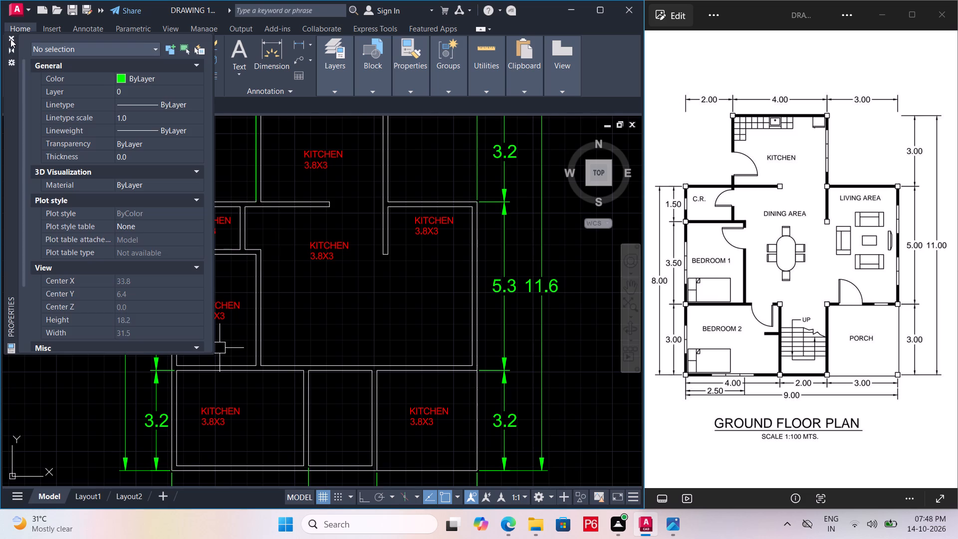
Save the drawing with the recoloured room labels.
key("ctrl+s")
key("ctrl+s")
key("ctrl+s")
Replace the whole text of the dining area's label with DINING AREA.
scroll(290, 232, "down", 1)
middle_click_drag(290, 232, 293, 226)
scroll(318, 222, "up", 1)
double_click(325, 247)
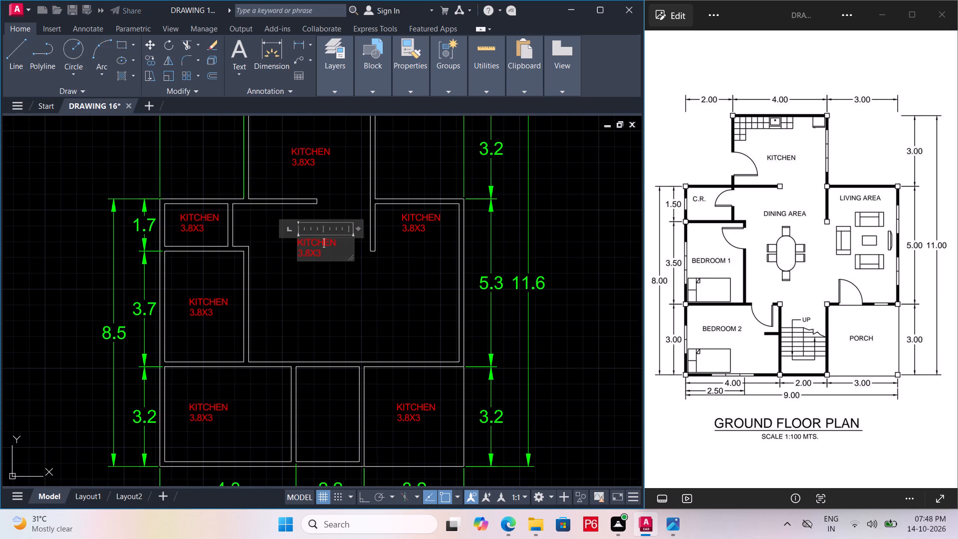
left_click(331, 254)
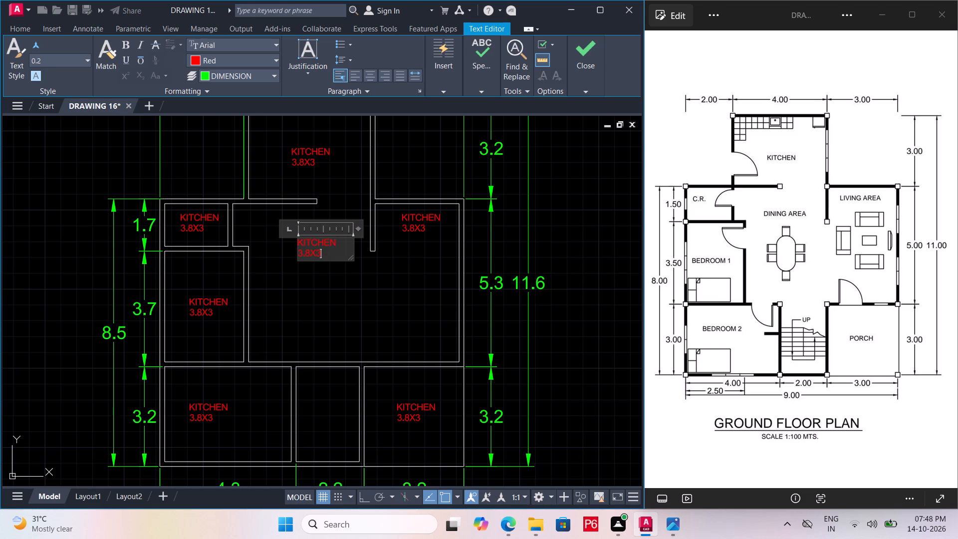
key("BackSpace")
key("BackSpace")
key("BackSpace")
key("BackSpace")
key("BackSpace")
key("BackSpace")
key("BackSpace")
key("BackSpace")
key("BackSpace")
key("BackSpace")
key("BackSpace")
key("BackSpace")
key("BackSpace")
key("BackSpace")
key("BackSpace")
key("BackSpace")
key("BackSpace")
key("BackSpace")
key("BackSpace")
key("BackSpace")
type("DININ")
type("G")
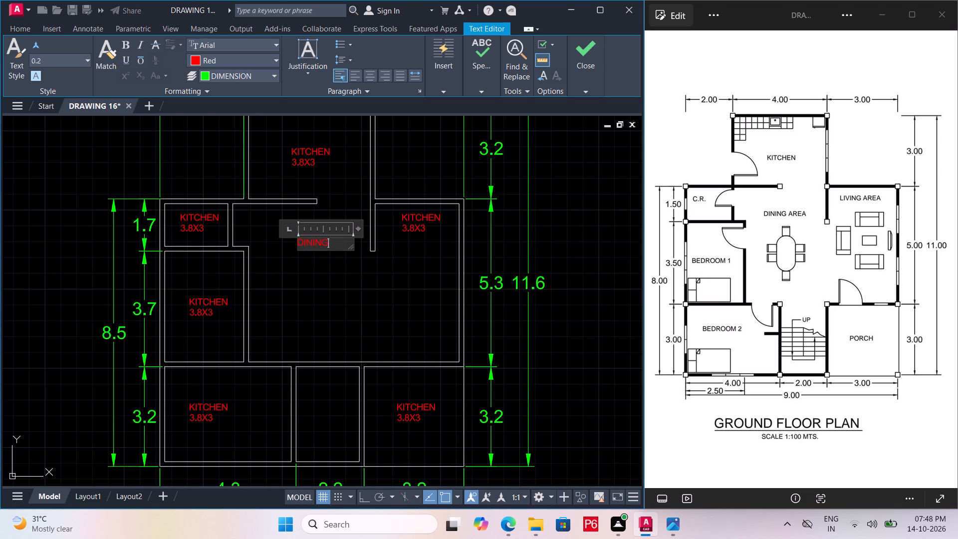
key("space")
type("AREA")
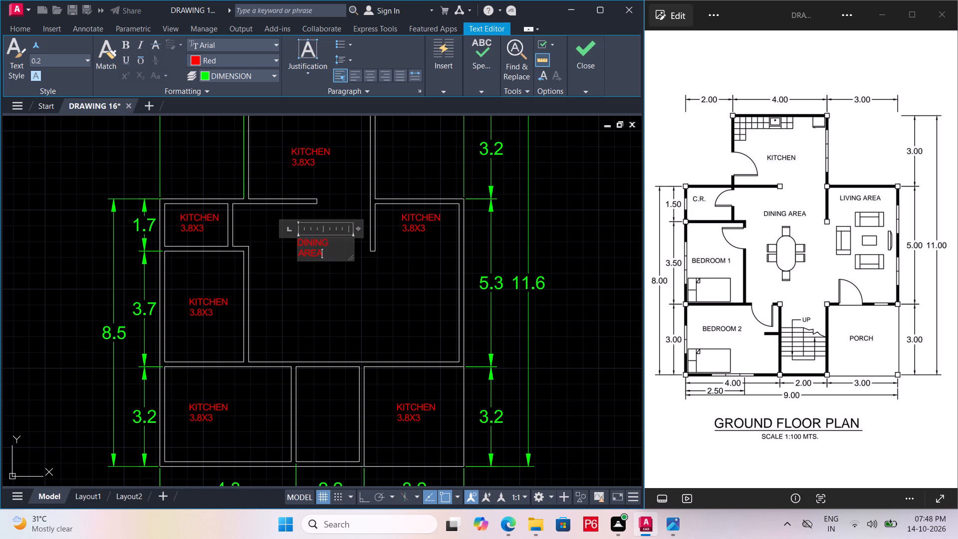
left_click(348, 297)
Widen the text frame of the dining area's label so that DINING AREA fits on one line.
left_click(315, 243)
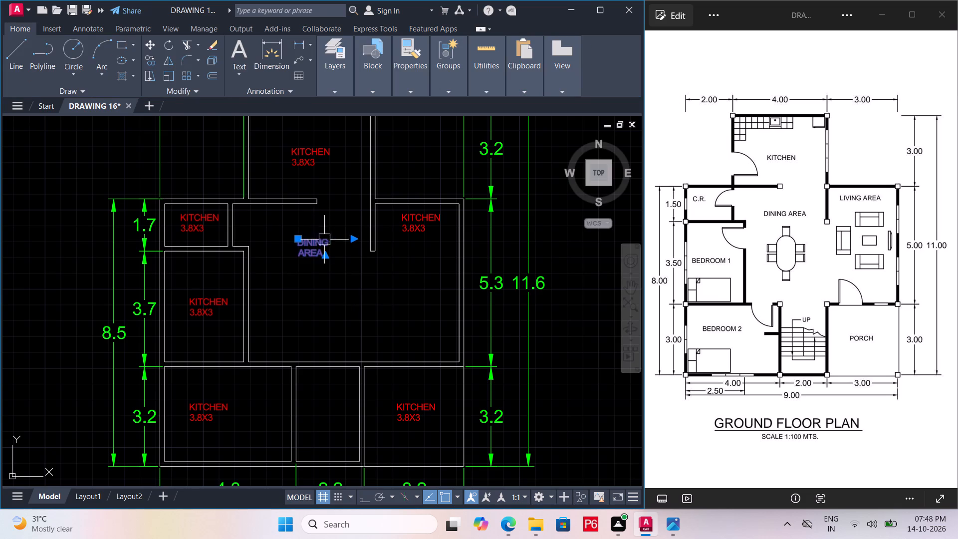
left_click(352, 240)
left_click(392, 237)
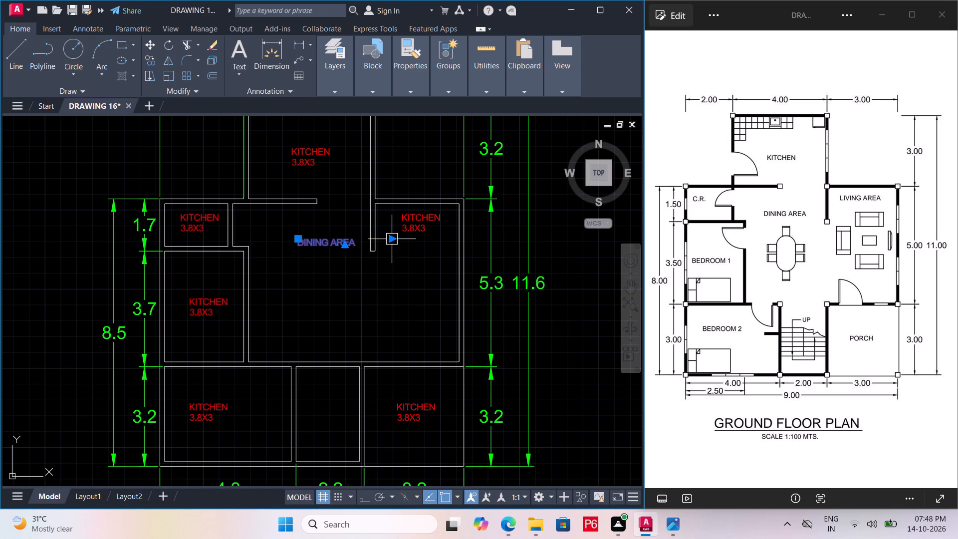
left_click(321, 282)
key("Escape")
Save the drawing with the renamed dining area label.
key("ctrl+s")
key("ctrl+s")
key("ctrl+s")
Measure the dining area's interior width and depth.
middle_click_drag(328, 244, 332, 242)
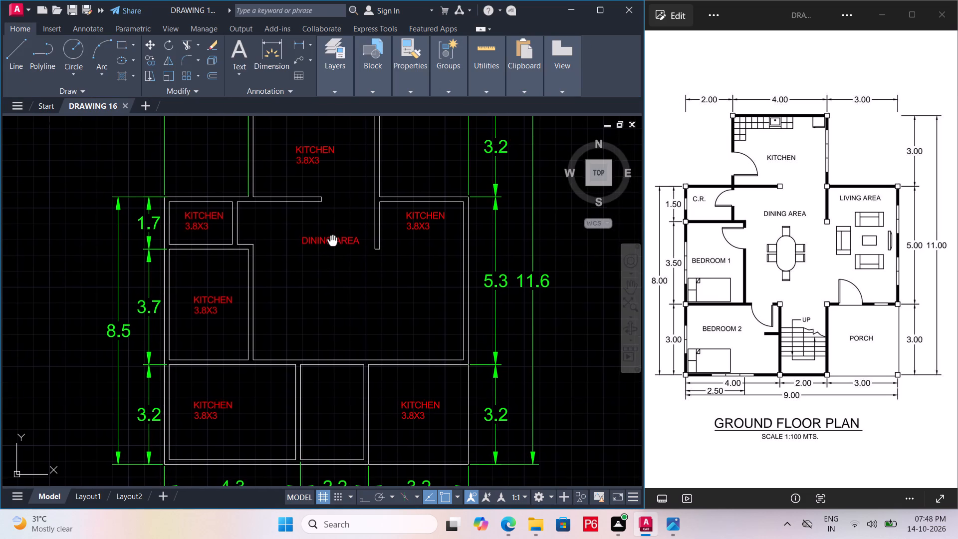
middle_click_drag(332, 242, 333, 242)
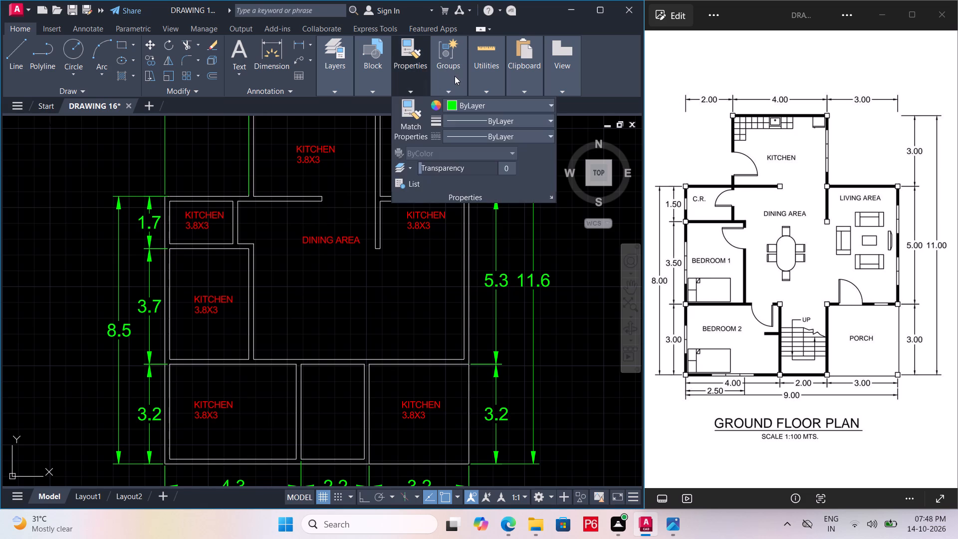
left_click(489, 77)
left_click(486, 108)
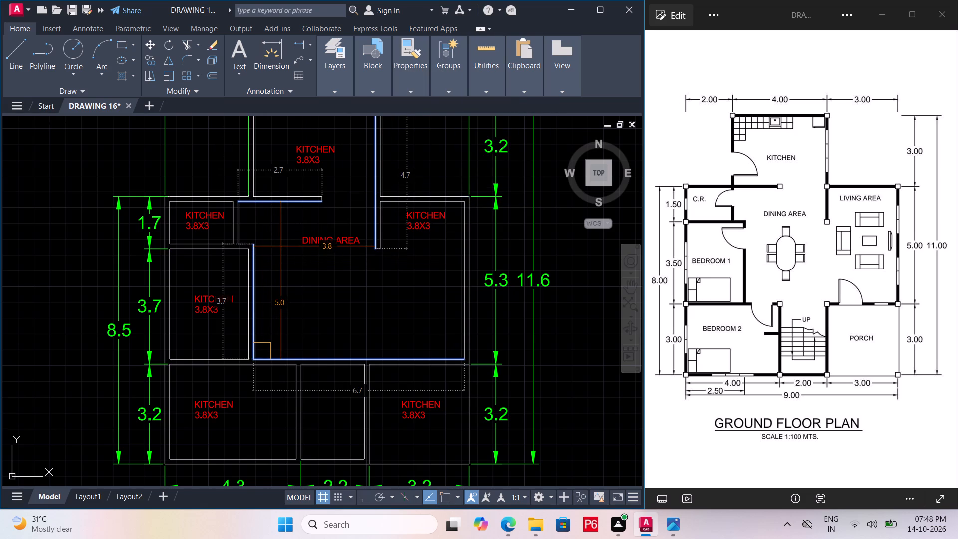
key("Escape")
Add a second line reading 3.8X5 beneath DINING AREA in the dining area's text label.
double_click(314, 238)
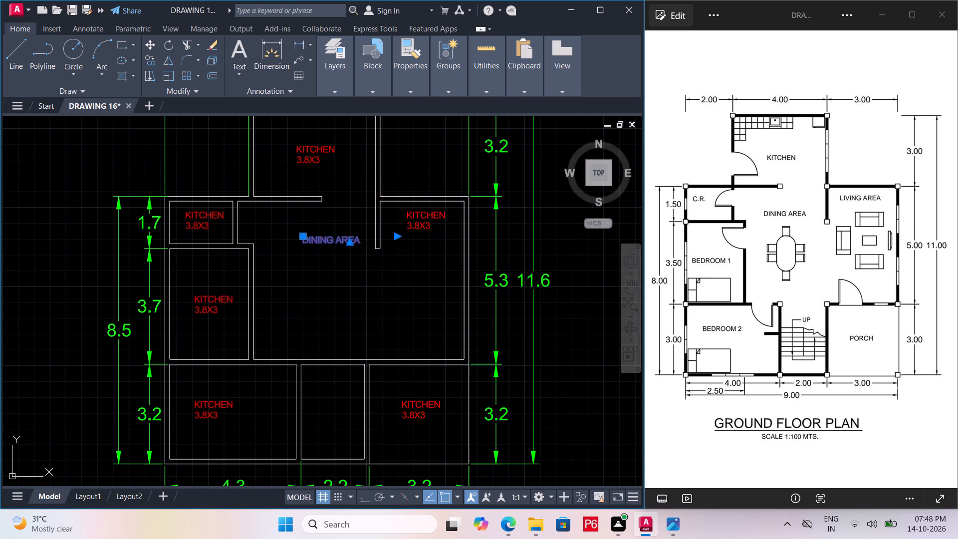
scroll(371, 239, "up", 1)
left_click(368, 239)
key("Return")
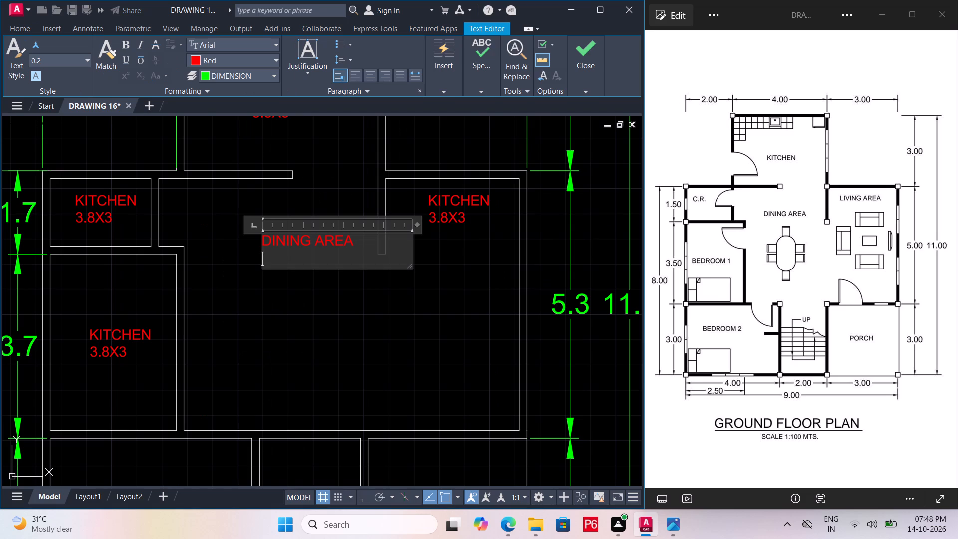
type("3.8X5")
left_click(377, 316)
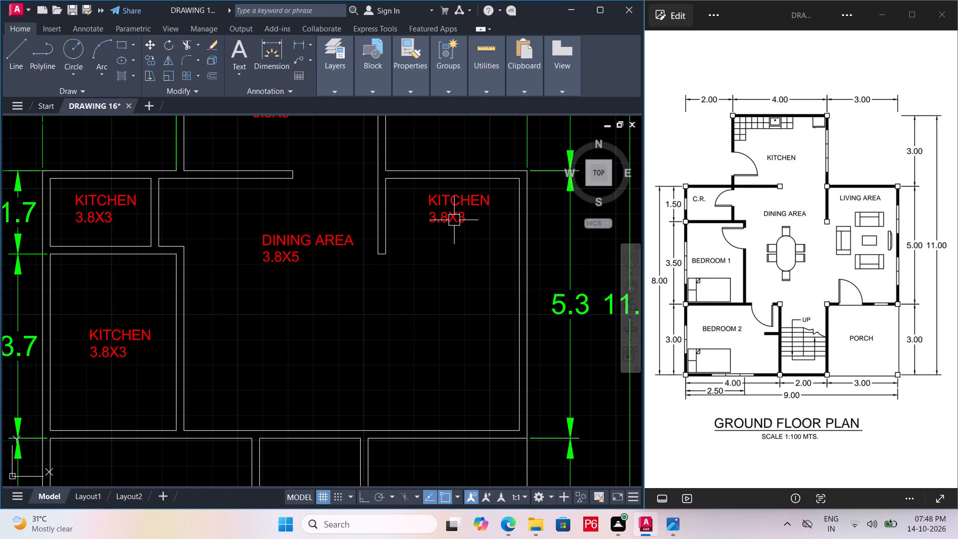
Measure the living area's interior width and depth.
middle_click_drag(455, 220, 377, 232)
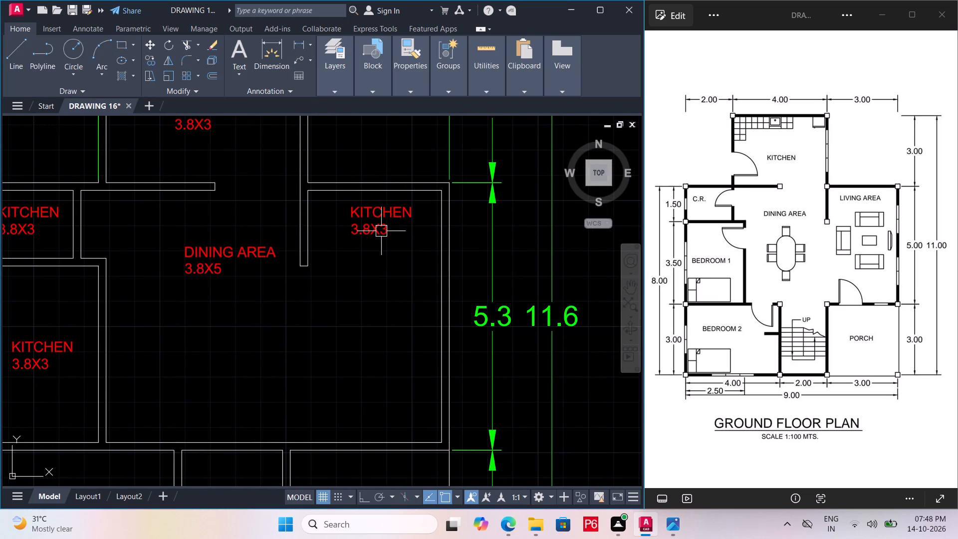
left_click(484, 91)
left_click(488, 105)
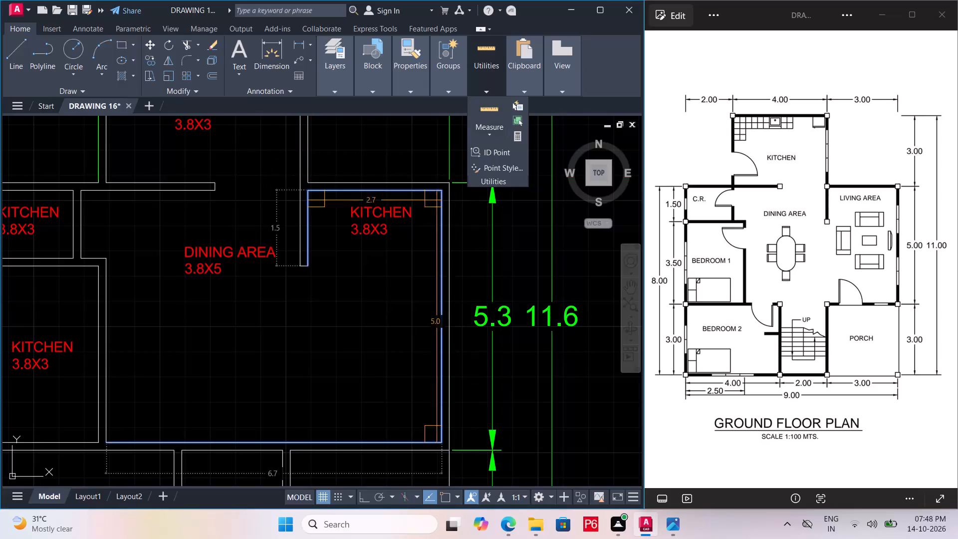
left_click(380, 231)
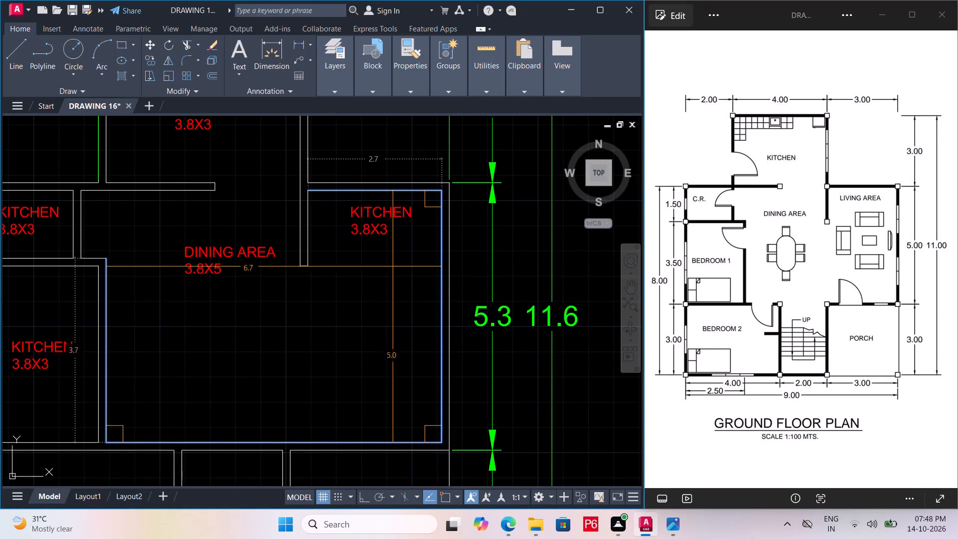
key("Escape")
Replace the placeholder KITCHEN 3.8X3 label in the living area with the text LIVING AREA.
double_click(386, 236)
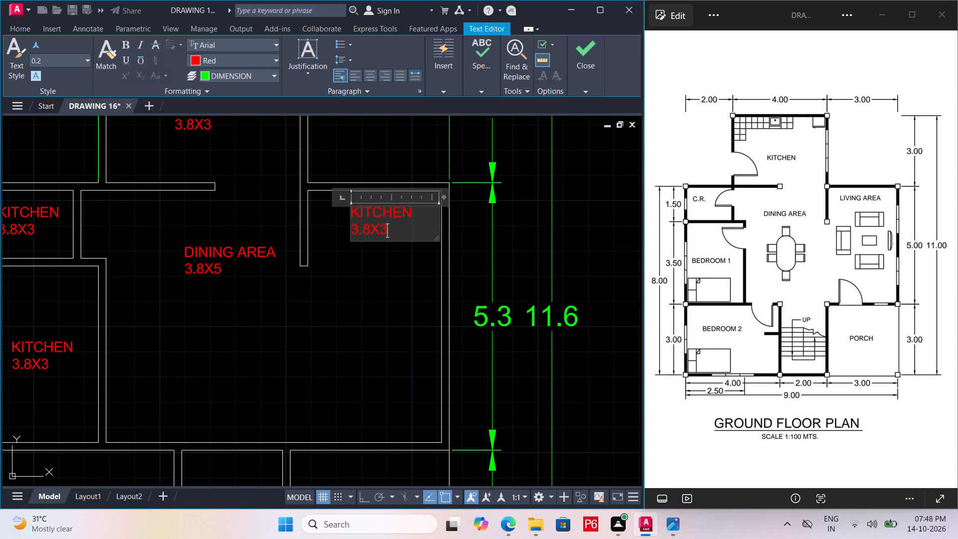
key("BackSpace")
key("BackSpace")
key("BackSpace")
key("BackSpace")
key("BackSpace")
key("BackSpace")
key("BackSpace")
key("BackSpace")
key("BackSpace")
key("BackSpace")
key("BackSpace")
key("BackSpace")
key("BackSpace")
key("BackSpace")
key("BackSpace")
key("BackSpace")
key("BackSpace")
key("BackSpace")
key("BackSpace")
key("BackSpace")
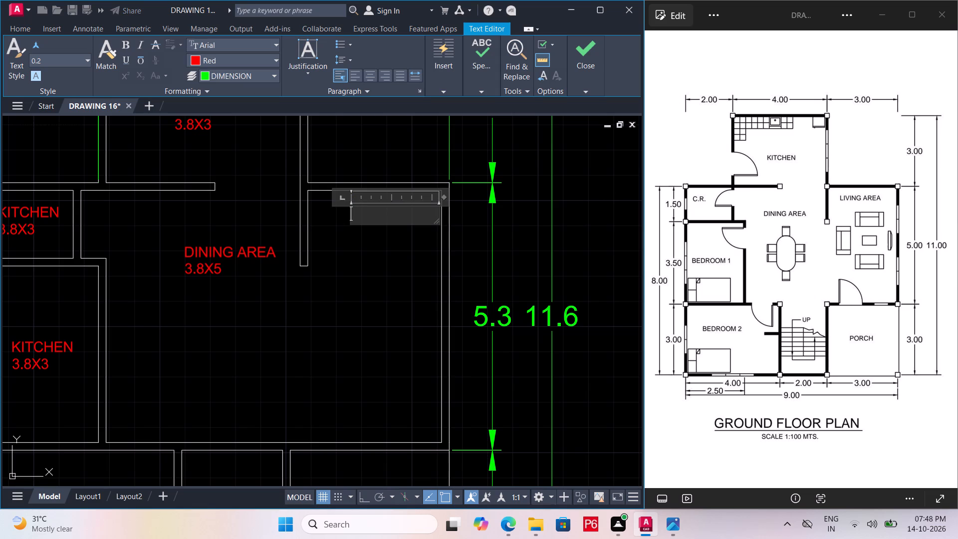
type("LIVING")
key("space")
type("AREA")
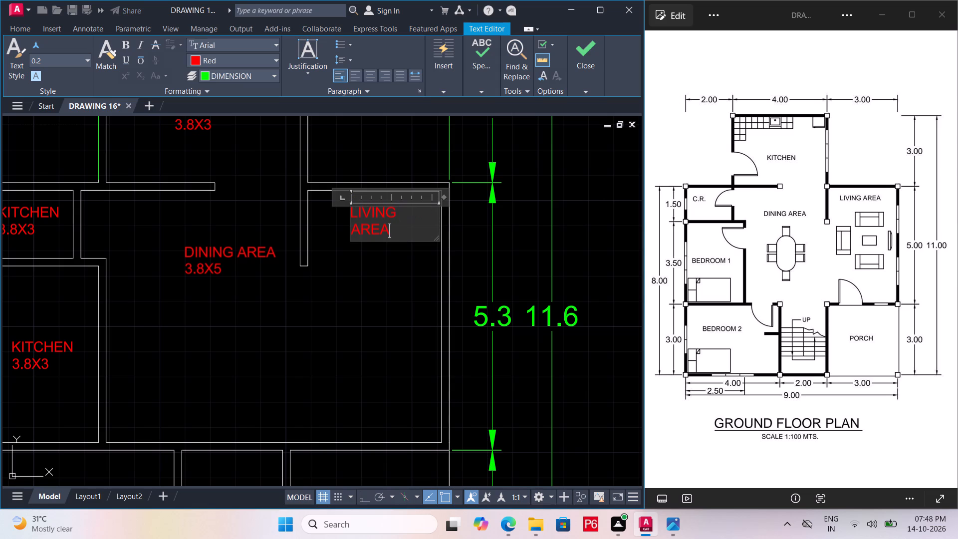
key("Return")
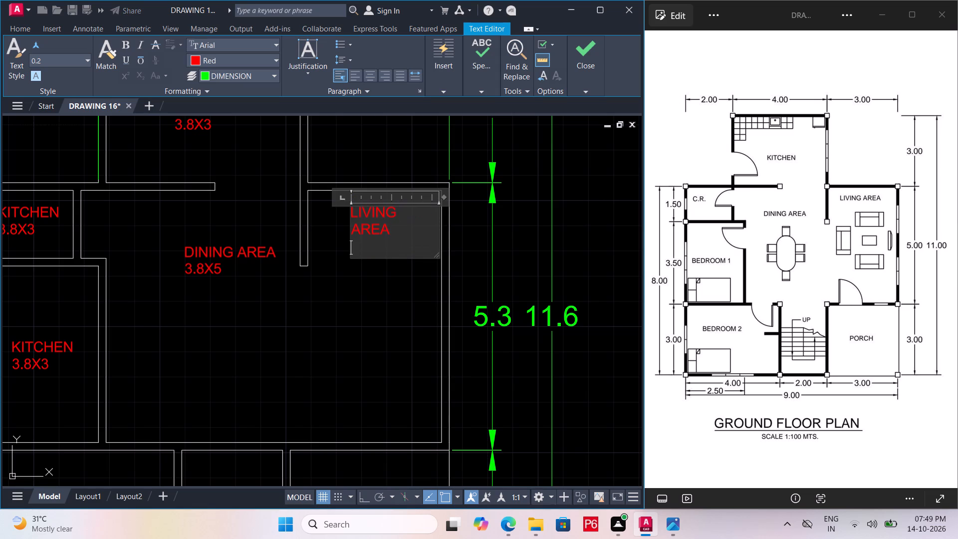
left_click(341, 327)
Measure the living area's interior width and depth.
left_click(488, 81)
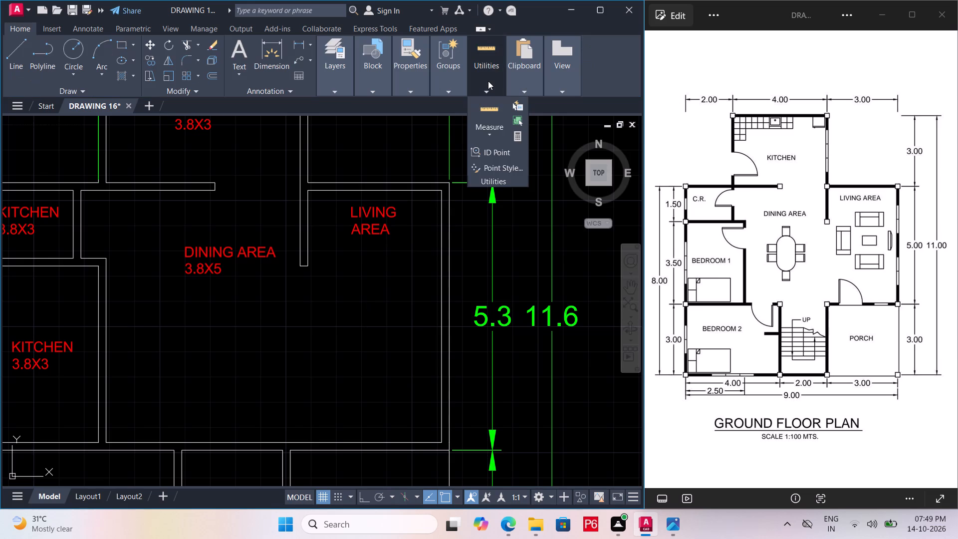
left_click(491, 103)
key("Escape")
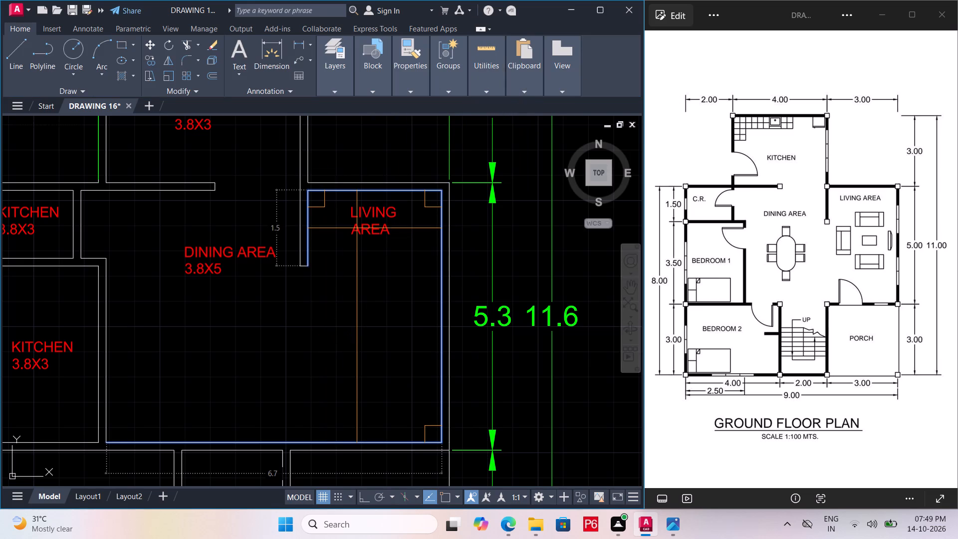
Add the size line 2.7X5 beneath LIVING AREA in the living area's text label.
double_click(360, 229)
left_click(398, 227)
key("Return")
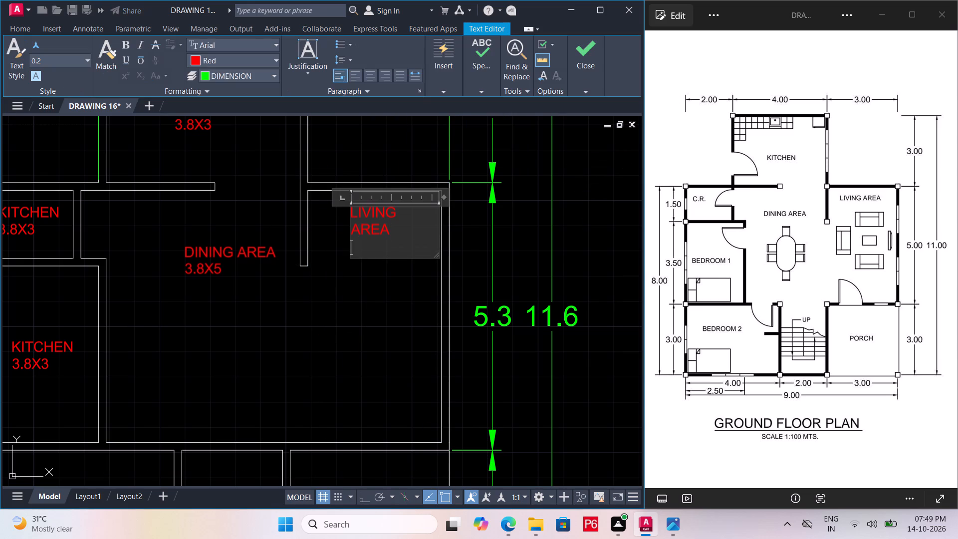
type("2.7")
type("X5")
left_click(369, 336)
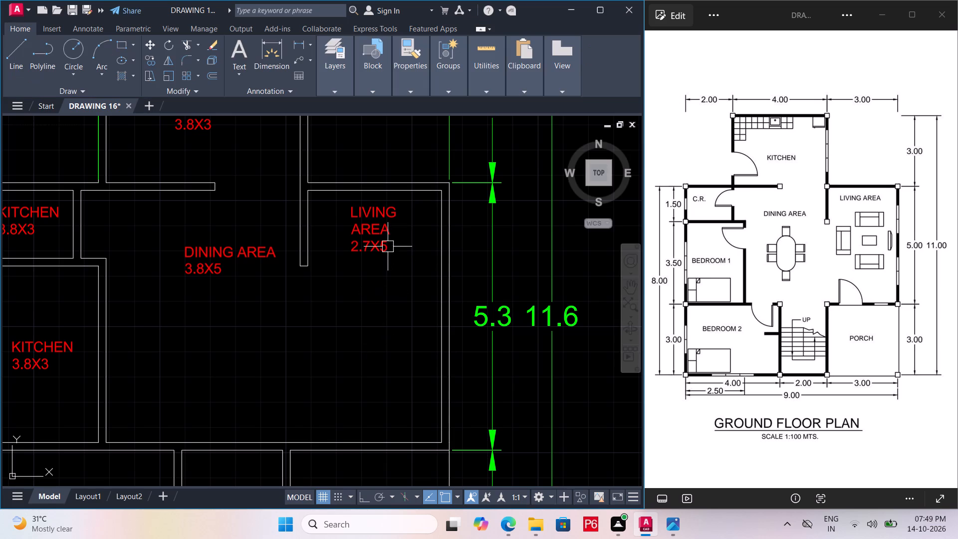
Widen the living area label's text frame so that LIVING AREA fits on a single line.
left_click(388, 245)
left_click(441, 209)
double_click(523, 202)
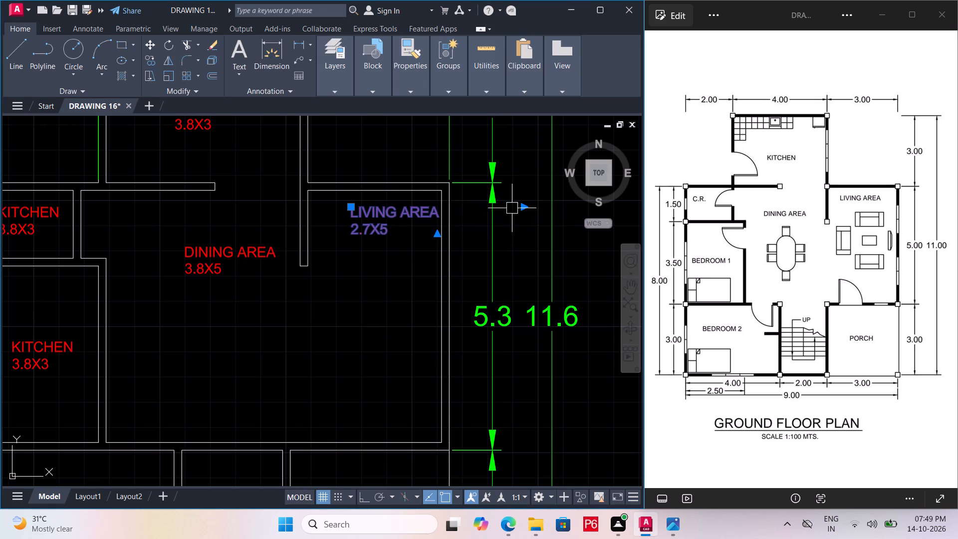
Move the LIVING AREA label slightly towards the dining area so it sits centred between the living area's side walls.
key("m")
key("space")
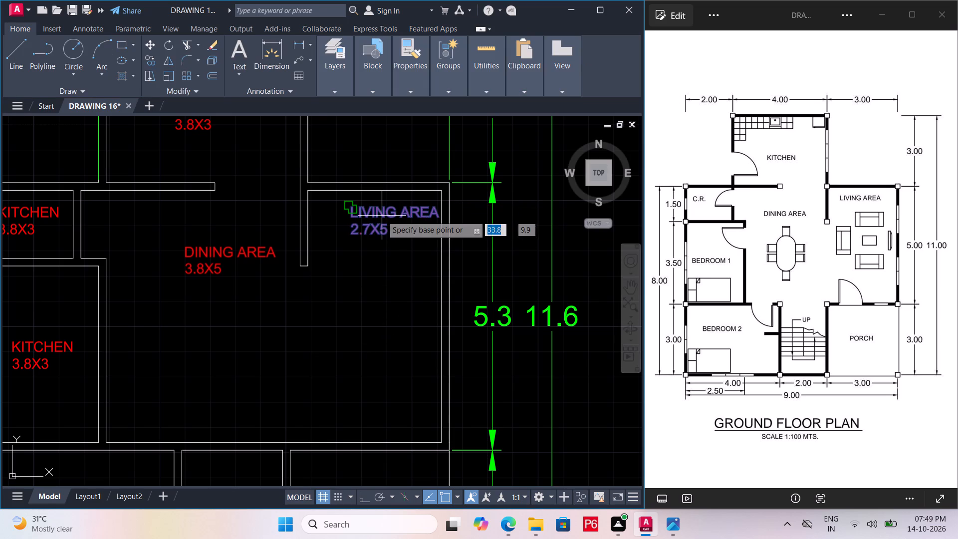
left_click(382, 216)
left_click(334, 214)
Save the drawing with the completed living area label.
scroll(354, 216, "down", 1, "ctrl")
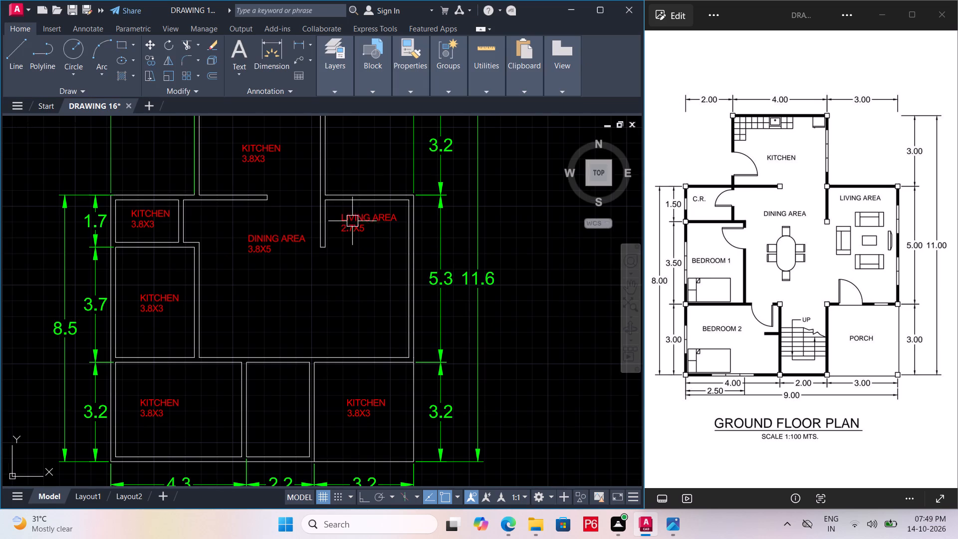
key("ctrl+s")
key("ctrl+s")
key("ctrl+s")
key("ctrl+s")
scroll(347, 243, "down", 1, "ctrl")
middle_click_drag(347, 243, 353, 251, "ctrl")
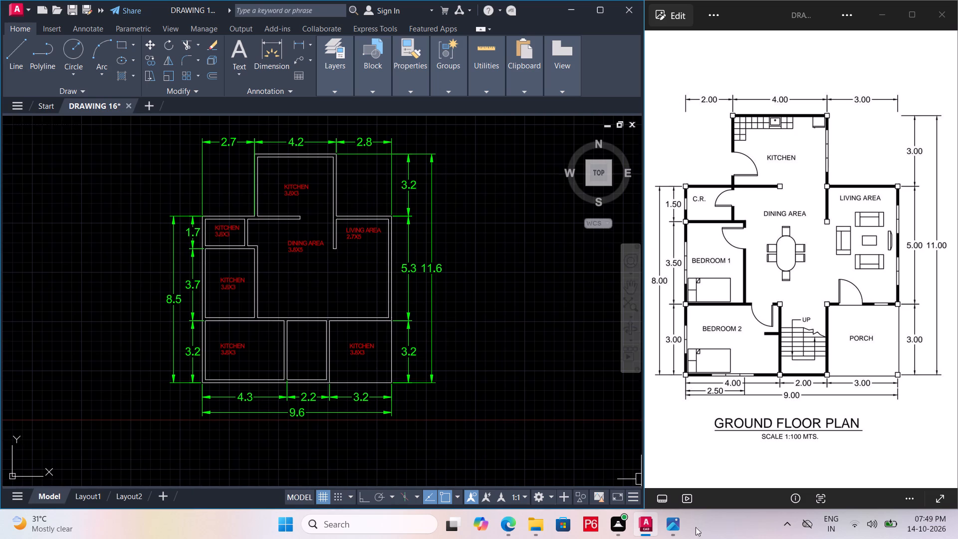
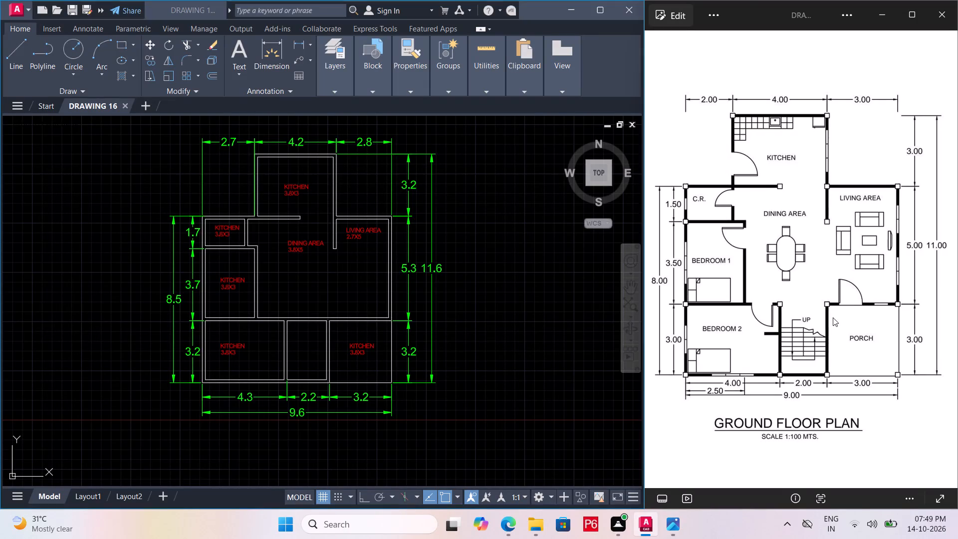
Save the drawing.
left_click(833, 317)
double_click(98, 313, "ctrl")
key("ctrl+s")
key("ctrl+s")
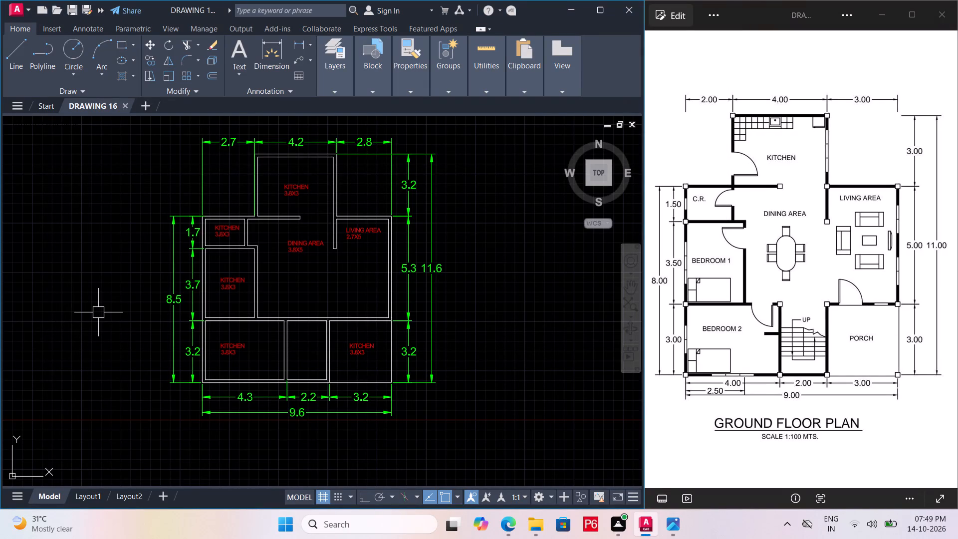
key("ctrl+s")
Replace the KITCHEN 3.8X3 label in the small room above bedroom 1 with the name C.R.
scroll(313, 188, "up", 1)
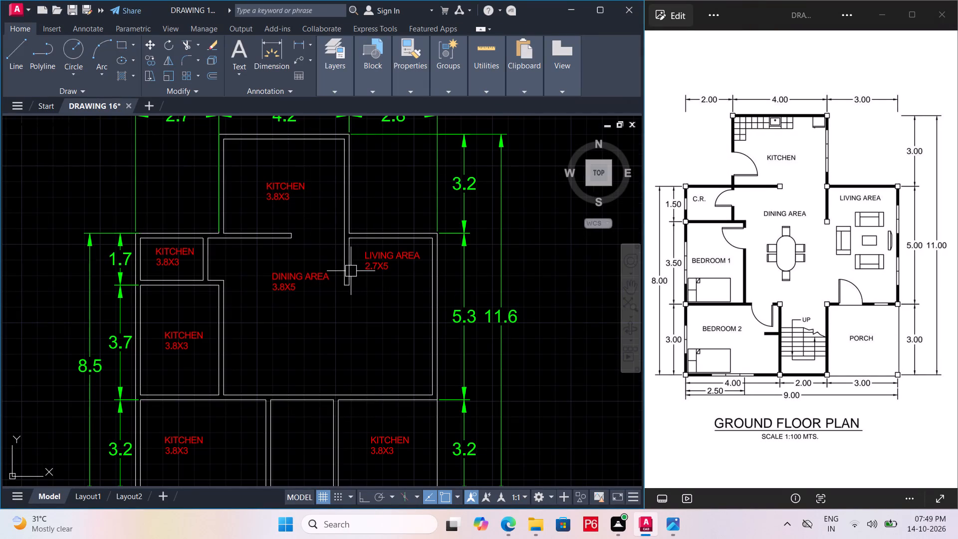
double_click(163, 255)
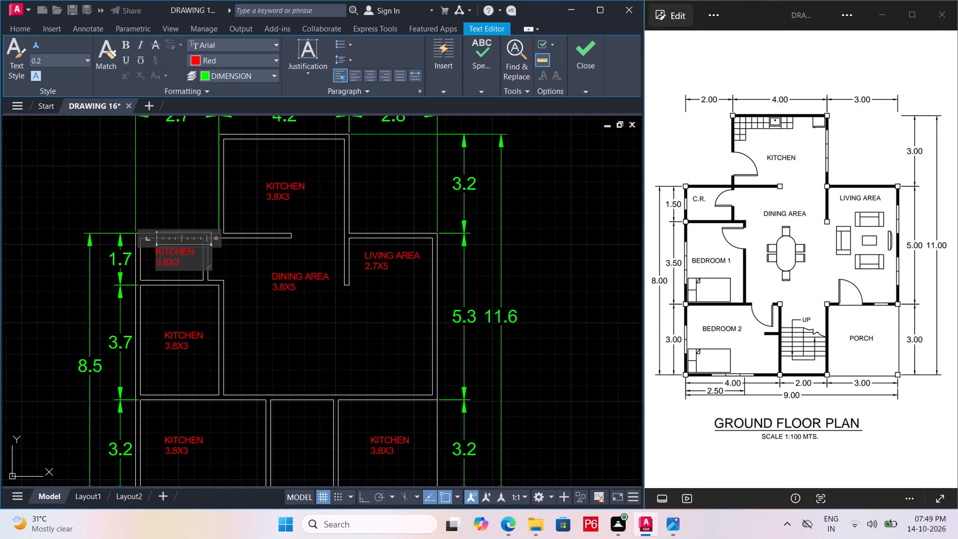
left_click(183, 261)
key("BackSpace")
key("BackSpace")
key("BackSpace")
key("BackSpace")
key("BackSpace")
key("BackSpace")
key("BackSpace")
key("BackSpace")
key("BackSpace")
key("BackSpace")
key("BackSpace")
key("BackSpace")
key("BackSpace")
key("BackSpace")
key("BackSpace")
key("BackSpace")
key("BackSpace")
key("BackSpace")
key("BackSpace")
key("BackSpace")
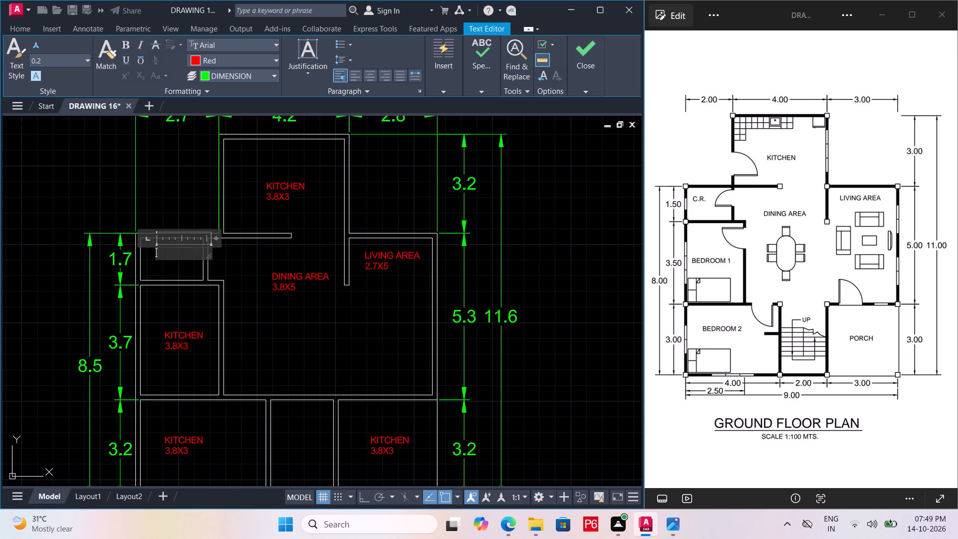
key("c")
type(".R")
left_click(189, 309)
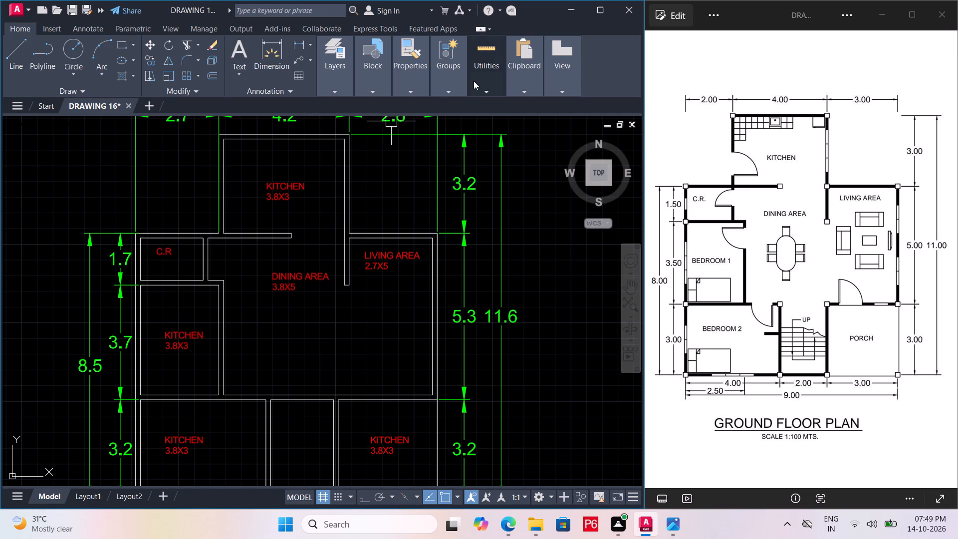
Measure the interior width and depth of the C.R room.
left_click(479, 86)
left_click(496, 107)
scroll(176, 258, "up", 2)
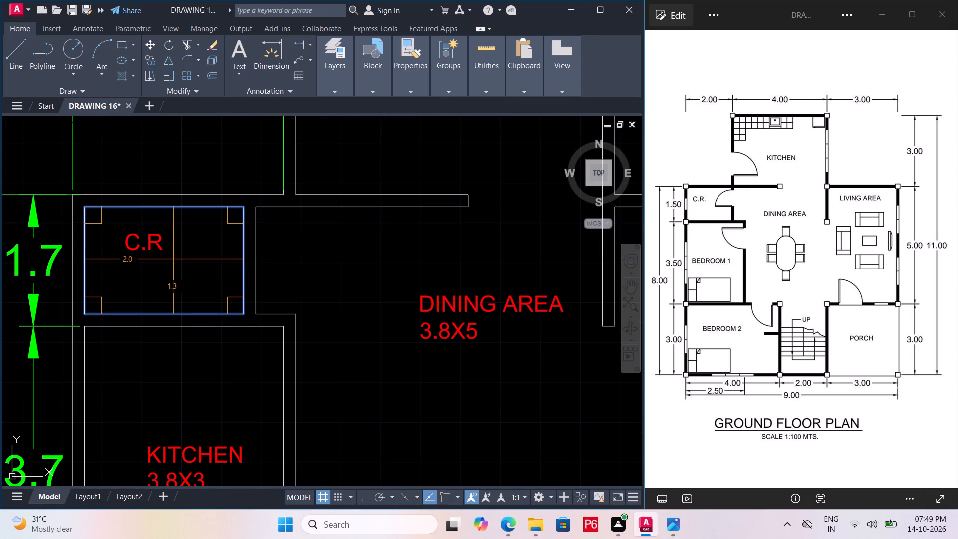
key("Escape")
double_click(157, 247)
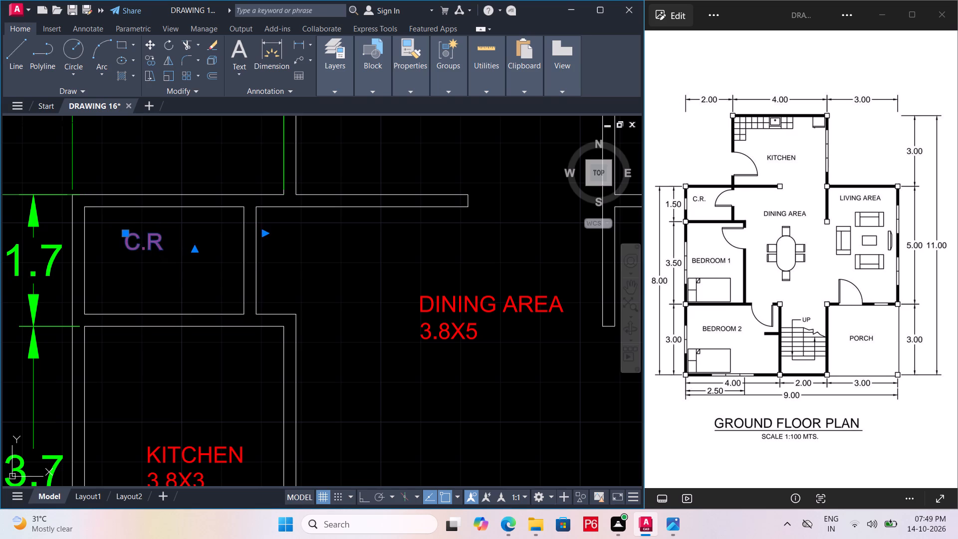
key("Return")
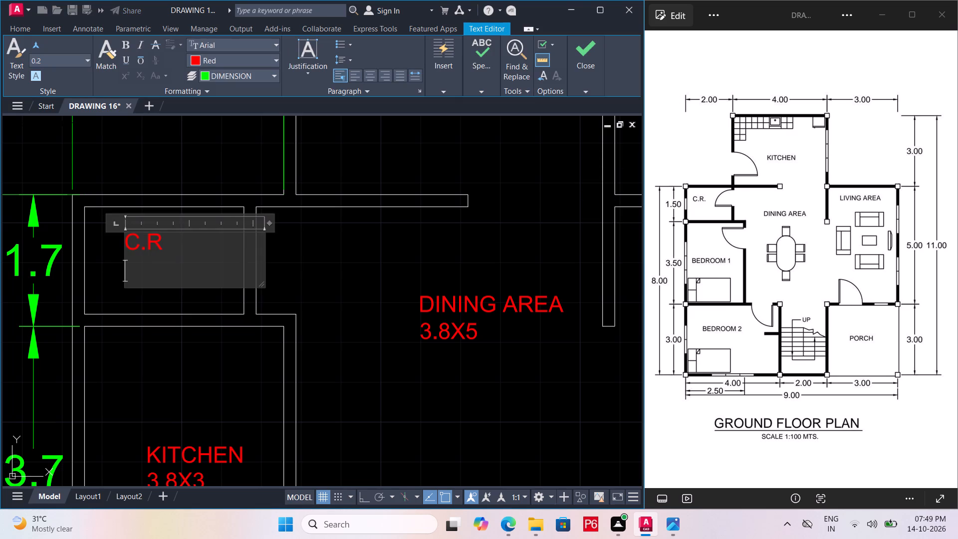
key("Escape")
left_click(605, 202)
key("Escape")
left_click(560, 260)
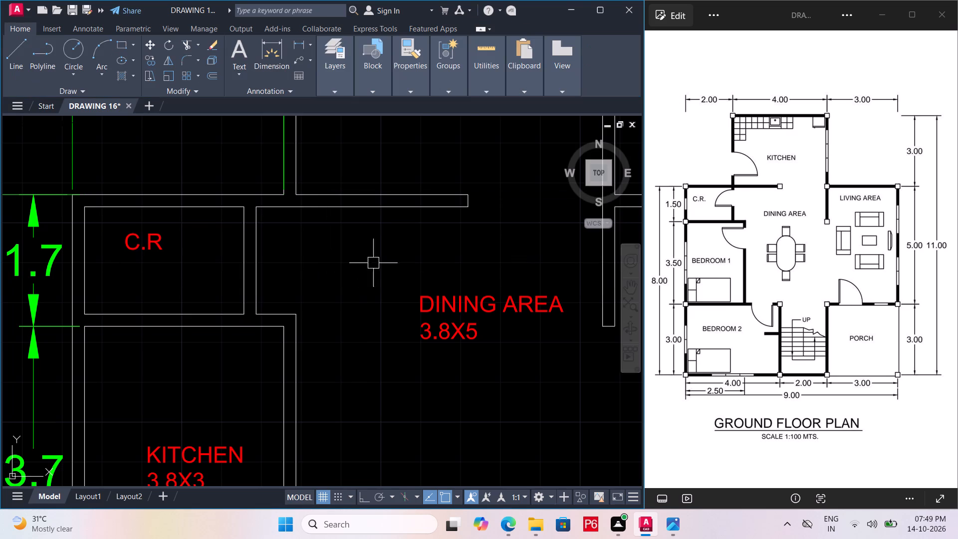
Measure the interior width and depth of the C.R room again.
left_click(484, 87)
left_click_drag(471, 85, 476, 86)
left_click(478, 88)
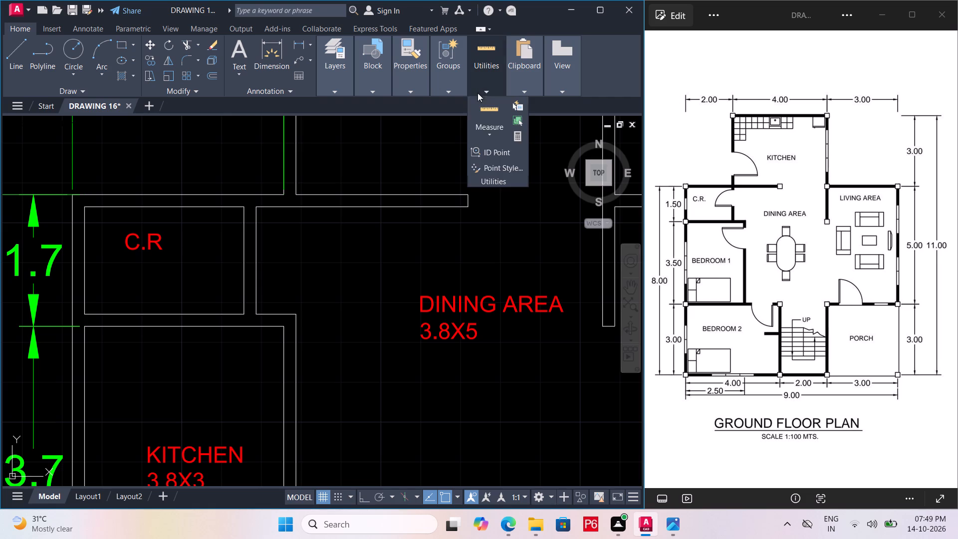
left_click(490, 104)
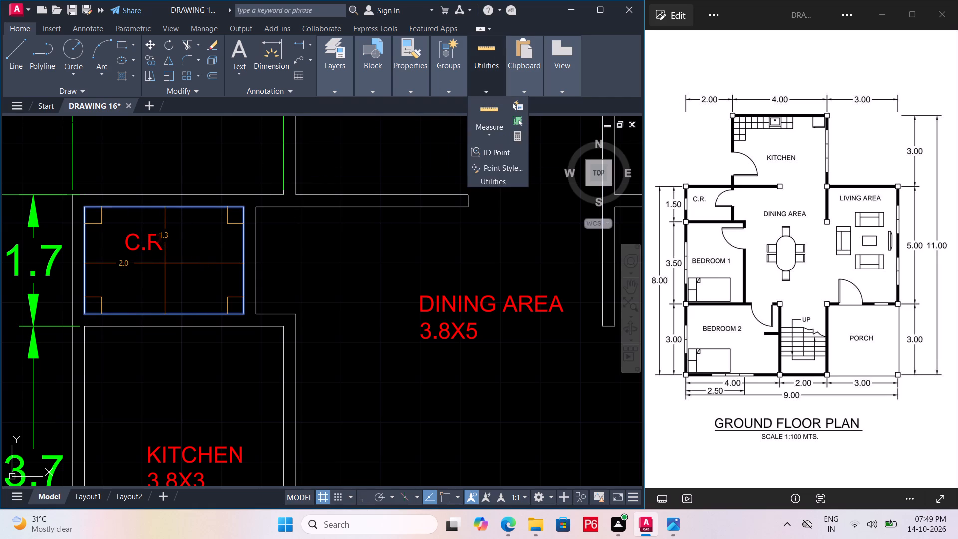
key("Escape")
Add the size line 2X1.3 beneath C.R in that room's label.
double_click(160, 249)
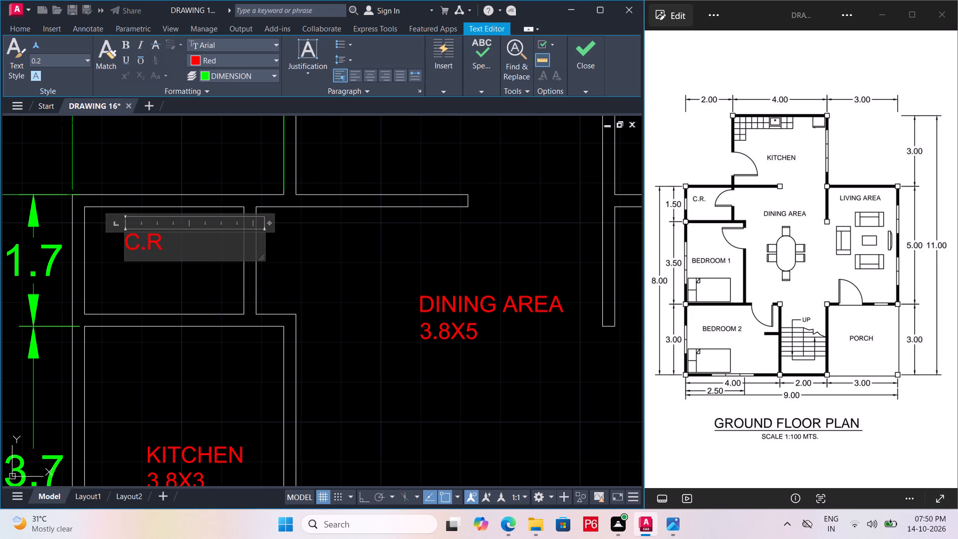
key("Return")
key("2")
type("X1.3")
left_click(300, 293)
Set the justification of all seven room labels to Top center.
scroll(307, 269, "down", 1)
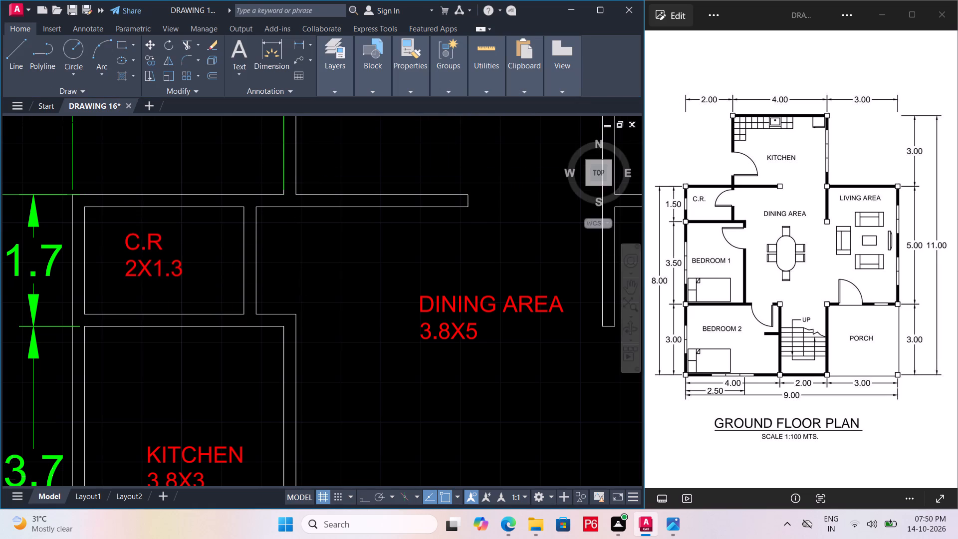
middle_click_drag(307, 261, 309, 231)
left_click(220, 233)
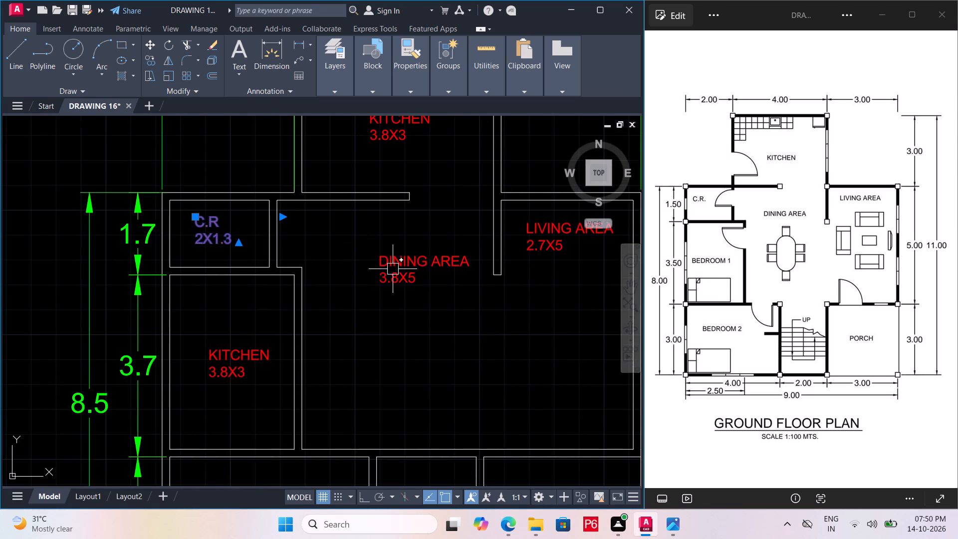
left_click(393, 269)
left_click_drag(224, 358, 232, 353)
middle_click_drag(501, 220, 343, 285)
left_click_drag(248, 185, 277, 195)
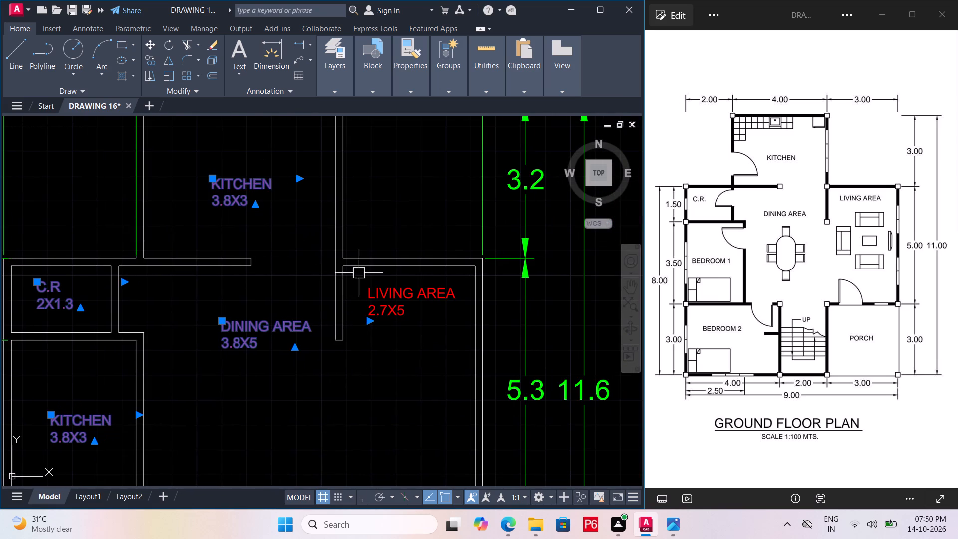
left_click(377, 304)
middle_click_drag(380, 248, 451, 114)
middle_click_drag(273, 456, 281, 350)
left_click_drag(160, 369, 164, 369)
left_click(469, 362)
right_click(377, 331)
left_click(439, 314)
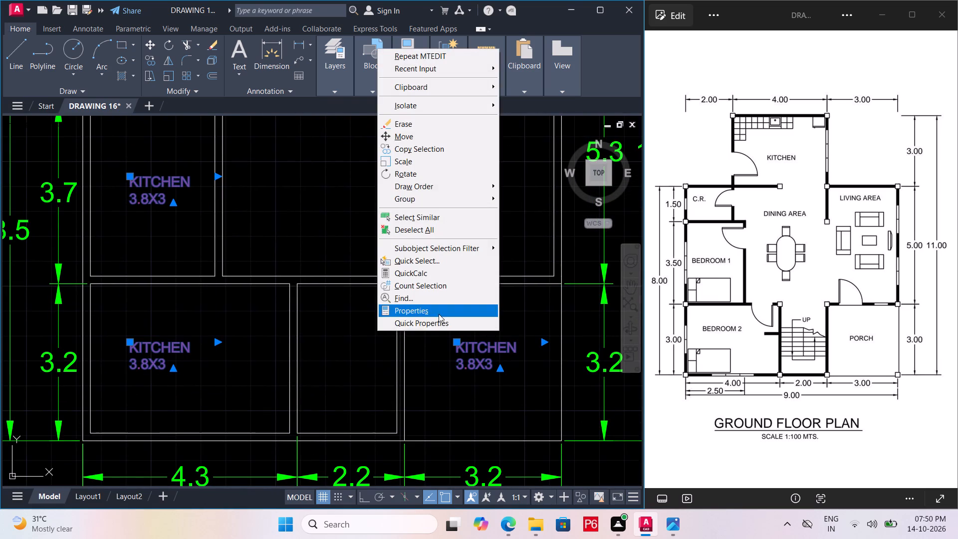
left_click(181, 266)
left_click(187, 263)
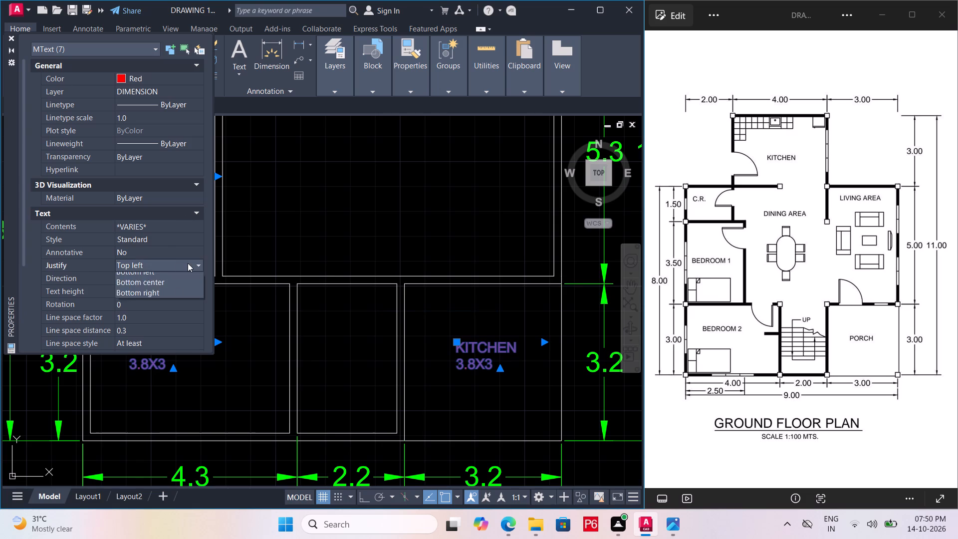
left_click(164, 289)
key("Escape")
scroll(329, 310, "down", 1)
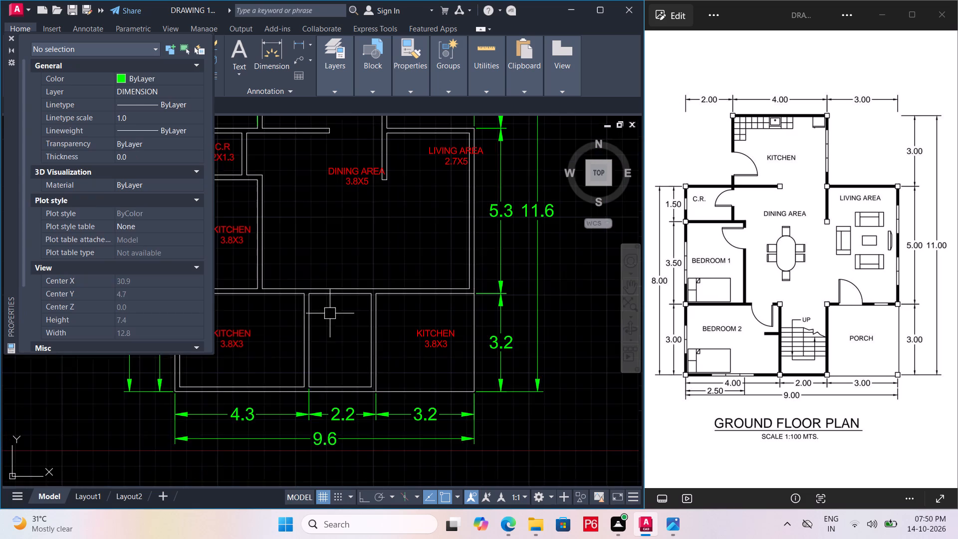
Save the drawing with the rejustified labels and close the Properties palette.
middle_click_drag(331, 316, 346, 350)
key("ctrl+s")
key("ctrl+s")
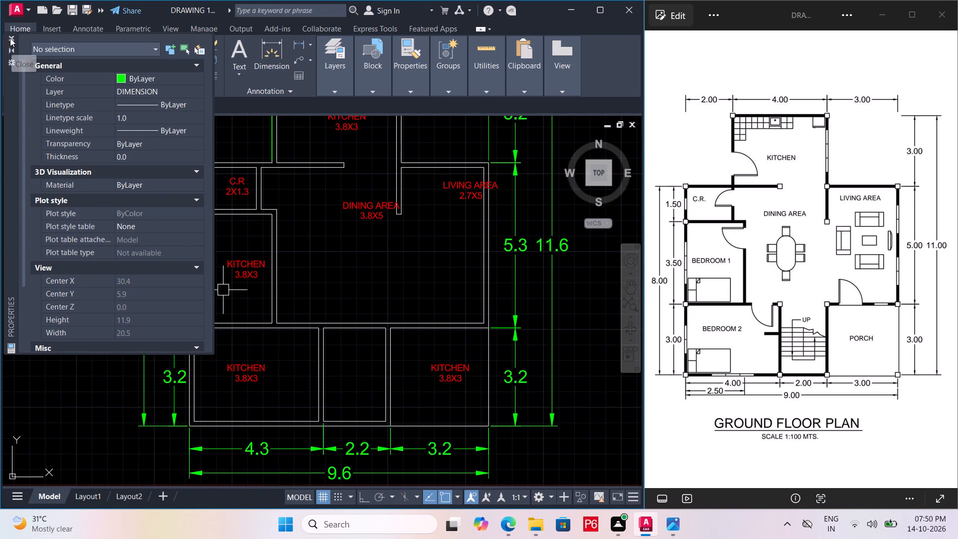
left_click(10, 38)
key("ctrl+s")
key("ctrl+s")
key("ctrl+s")
Move the C.R label so it sits centred between the side walls of its room.
middle_click_drag(286, 261, 316, 274, "ctrl")
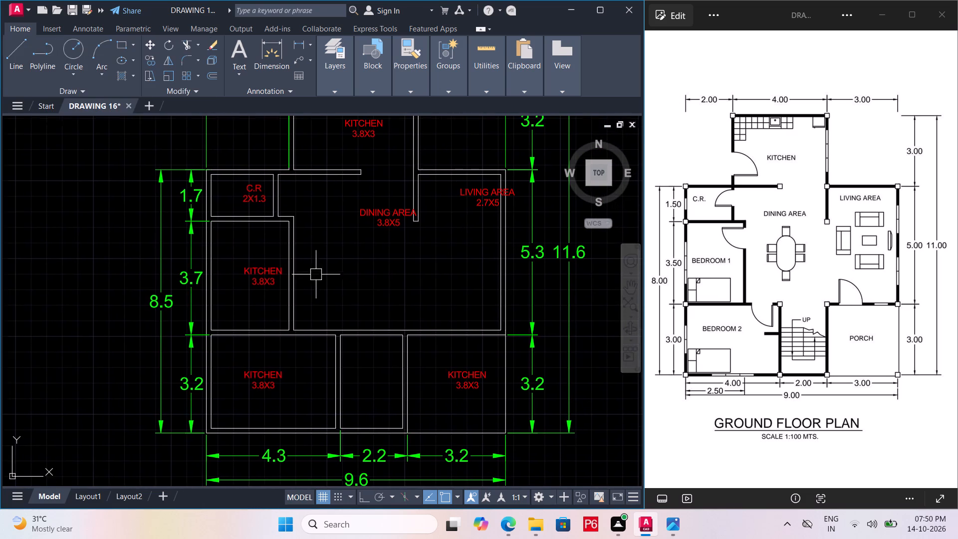
scroll(253, 289, "up", 1)
middle_click_drag(265, 179, 271, 258)
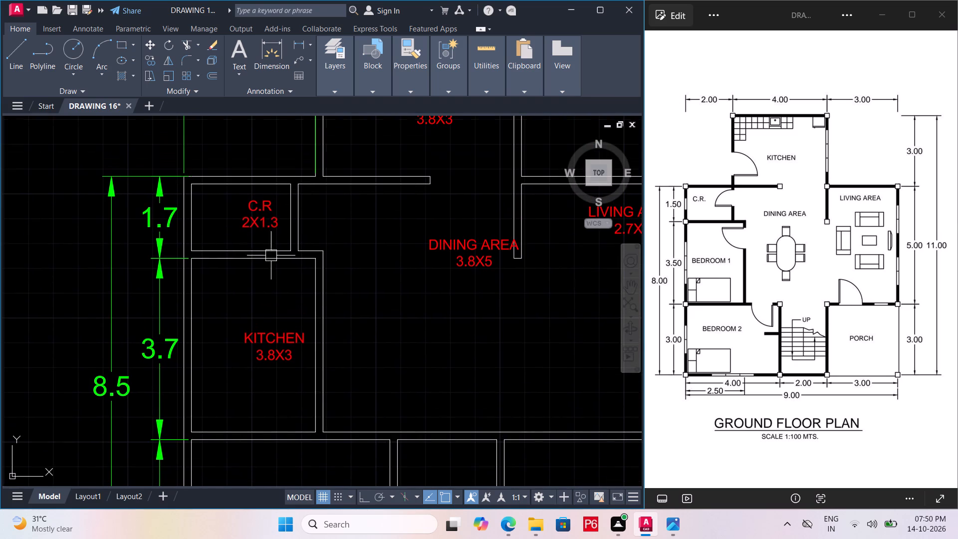
left_click(263, 220)
type("M")
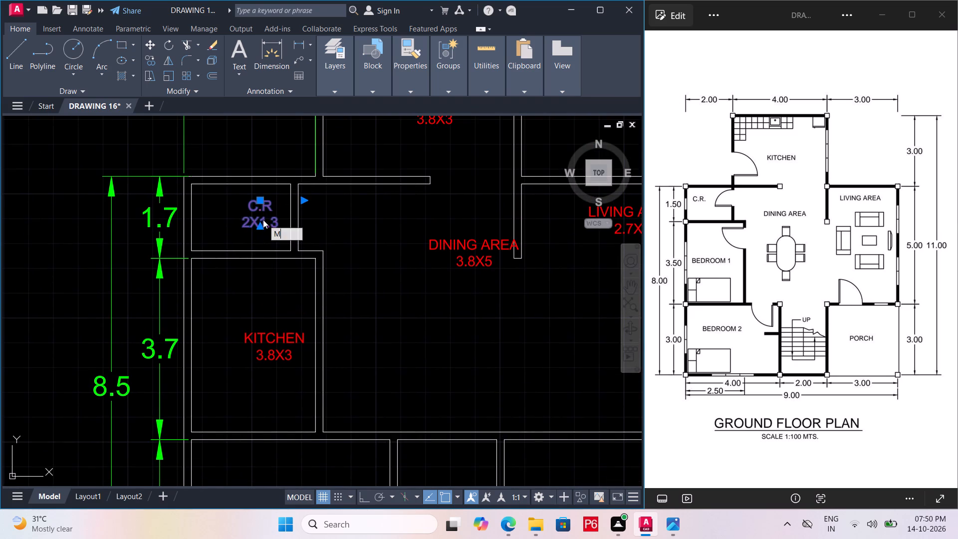
key("space")
left_click(264, 219)
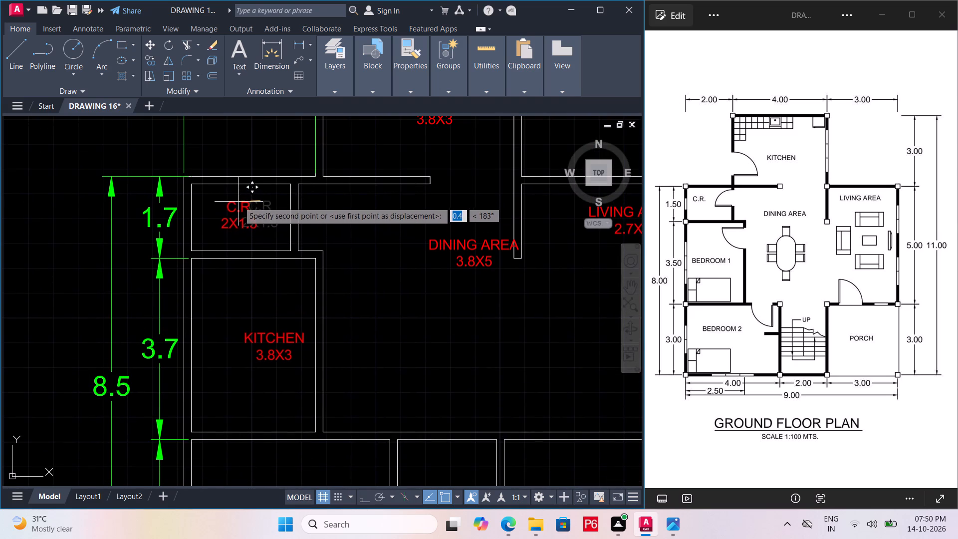
double_click(239, 202)
Move the DINING AREA label away from the living area's partition wall, towards the C.R room.
left_click(457, 243)
type("M")
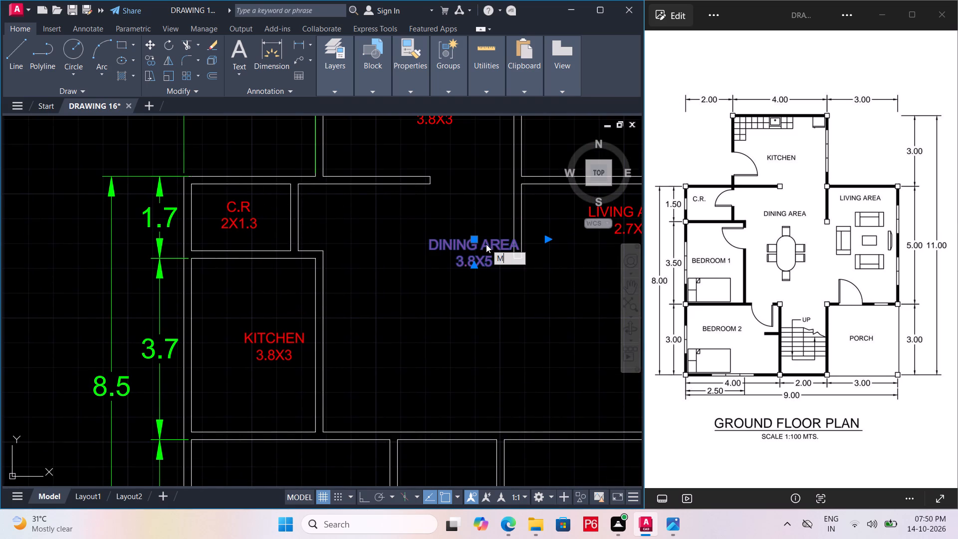
key("space")
left_click(486, 244)
left_click(432, 248)
left_click(416, 237)
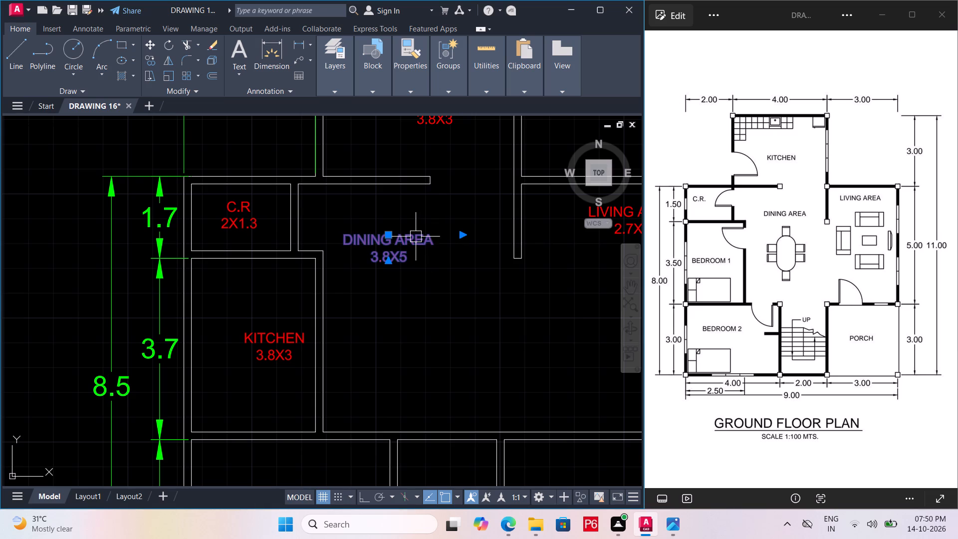
type("M")
key("space")
left_click(416, 237)
left_click(430, 237)
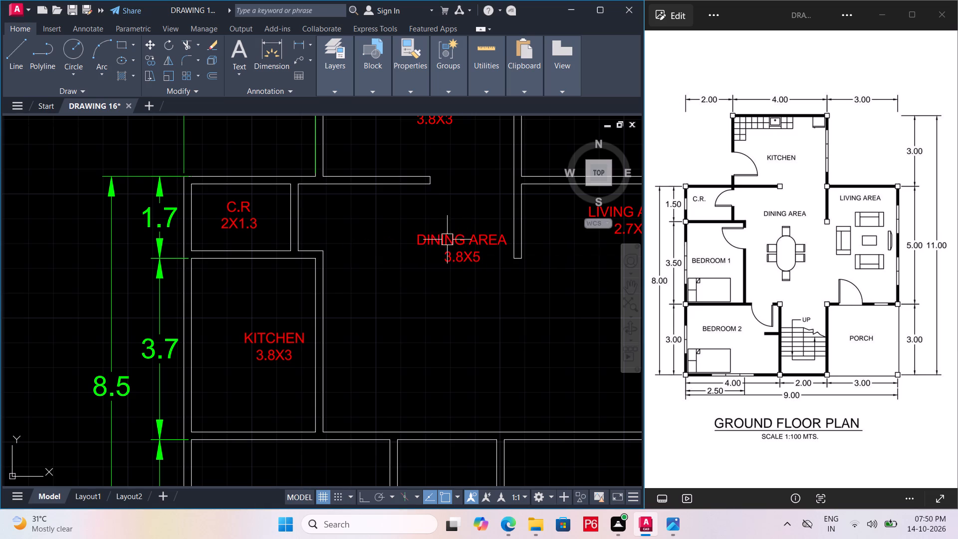
left_click(458, 242)
scroll(460, 242, "up", 1)
key("space")
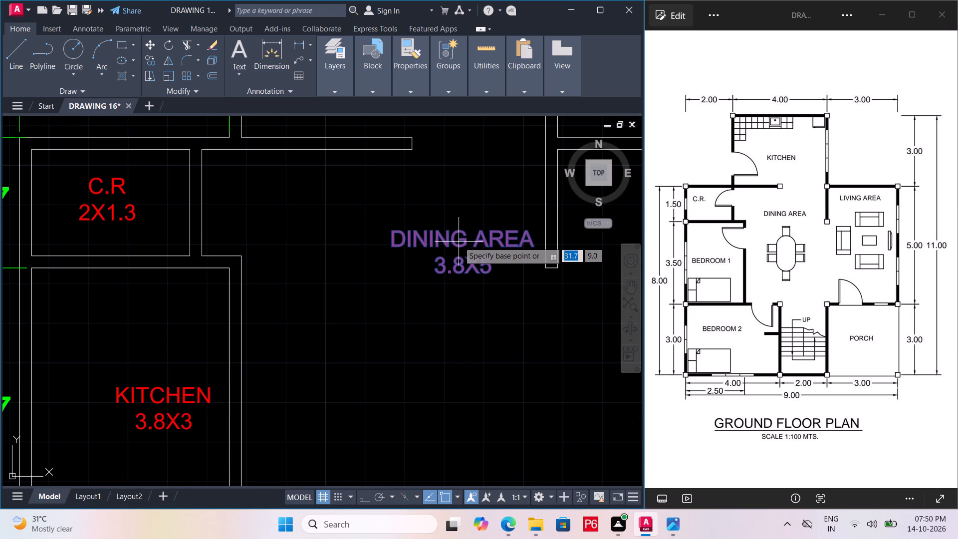
key("Escape")
left_click(459, 243)
type("M")
key("space")
left_click(459, 243)
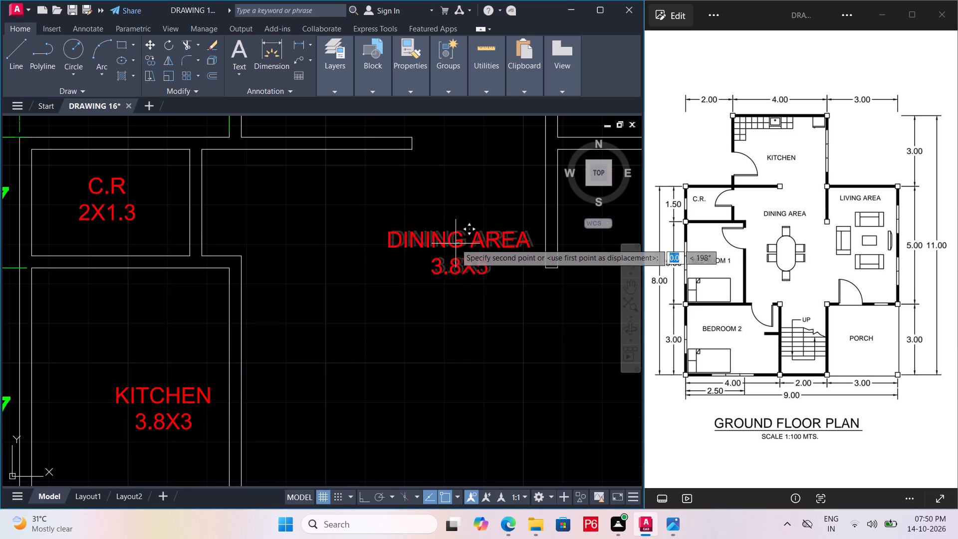
left_click(388, 242)
Nudge the DINING AREA label slightly back towards the living area so it sits roughly centred in the dining area.
left_click(383, 238)
type("M")
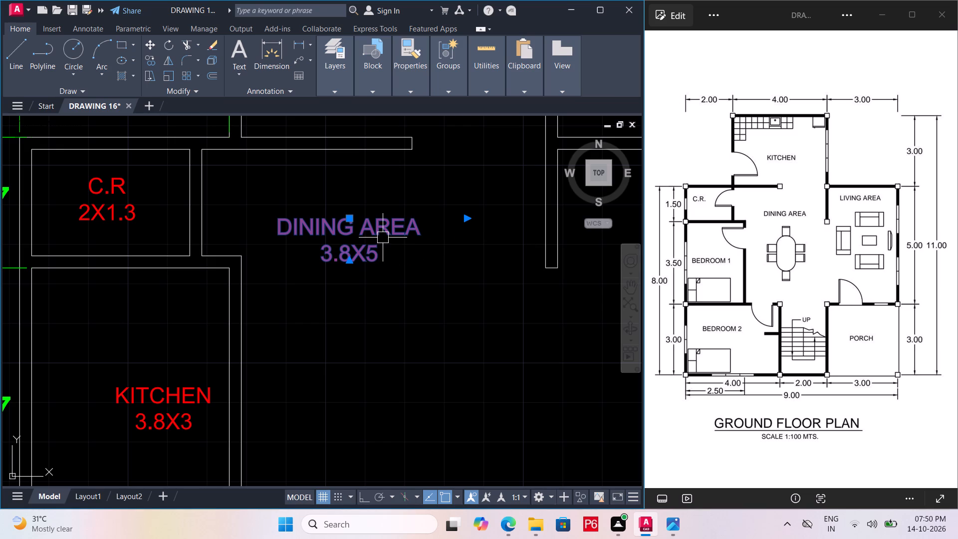
key("space")
left_click(385, 236)
scroll(406, 238, "up", 2)
left_click(403, 232)
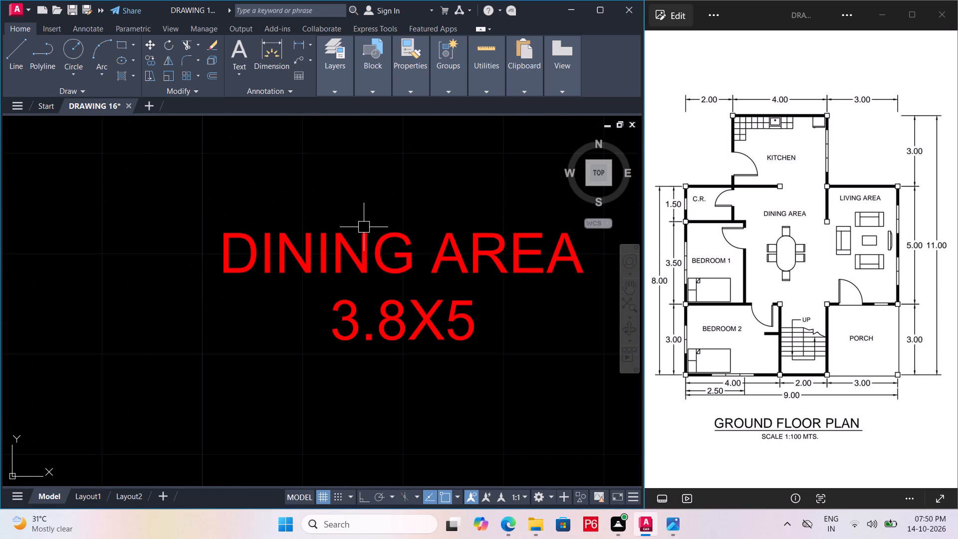
Save the drawing with the repositioned C.R and DINING AREA labels.
scroll(363, 227, "down", 3)
key("ctrl+d")
key("ctrl+s")
key("ctrl+s")
key("ctrl+s")
key("ctrl+s")
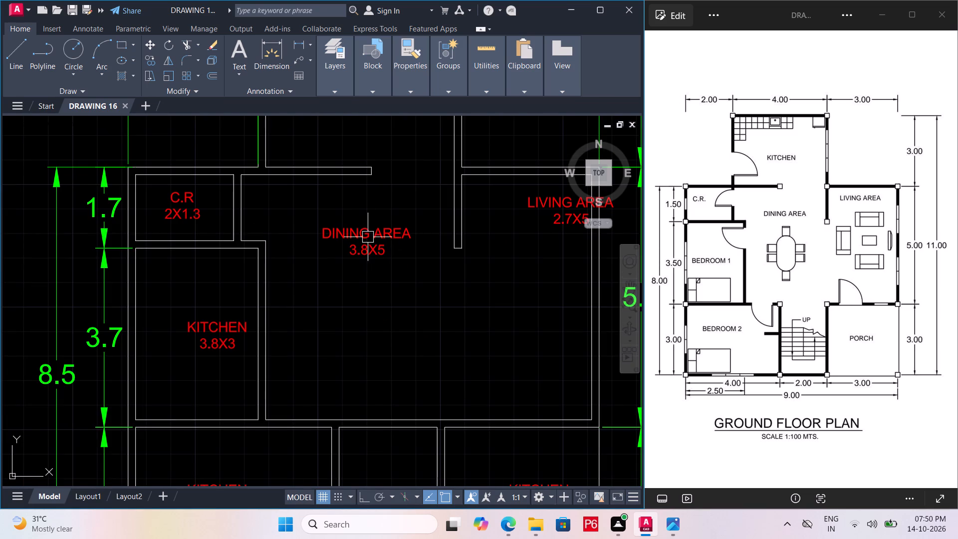
key("ctrl+s")
key("ctrl+s")
Move the LIVING AREA label off the outer wall so it sits roughly centred between the living area's side walls.
middle_click_drag(368, 238, 311, 284)
scroll(365, 239, "down", 1)
left_click(439, 267)
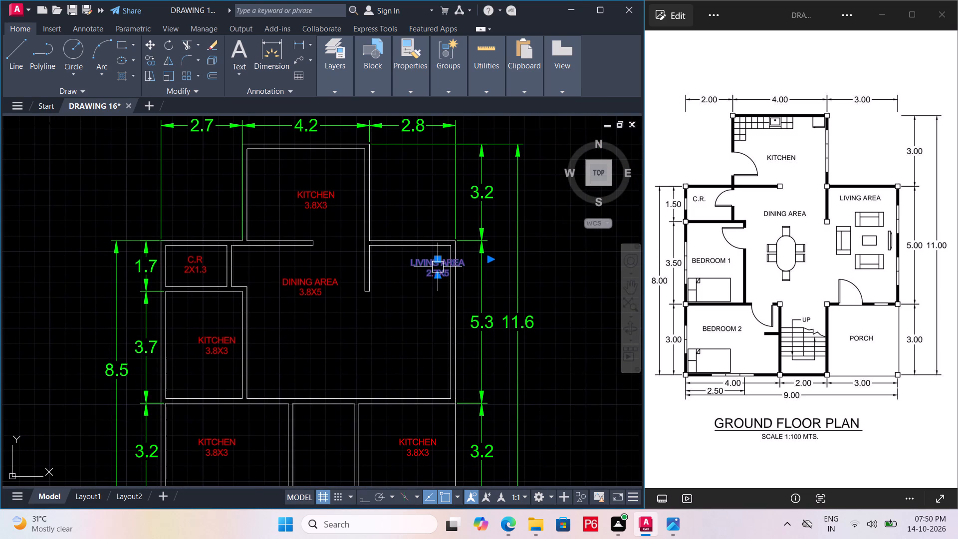
type("M")
key("space")
left_click(438, 267)
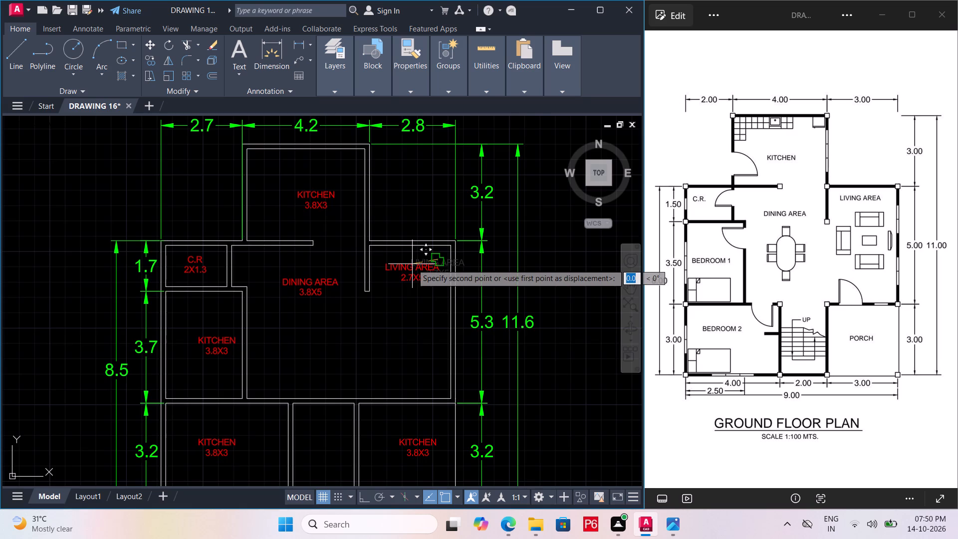
scroll(412, 265, "up", 2)
left_click(415, 261)
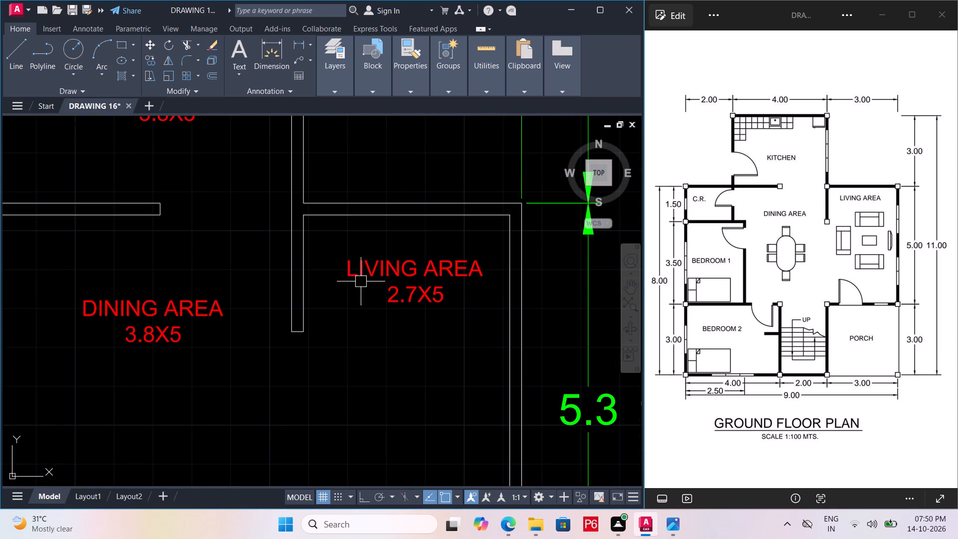
Save the drawing with the repositioned LIVING AREA label.
key("ctrl+s")
key("ctrl+s")
key("ctrl+s")
key("ctrl+s")
Replace the KITCHEN 3.8X3 text in the room directly below the C.R with BEDROOM.
scroll(361, 281, "down", 1, "ctrl")
middle_click_drag(361, 281, 405, 234, "ctrl")
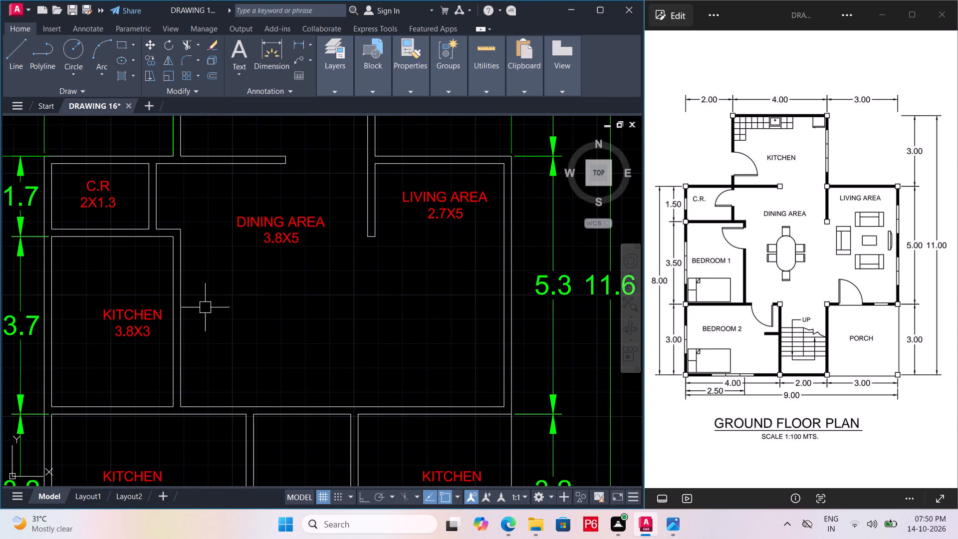
triple_click(149, 320)
left_click(156, 331)
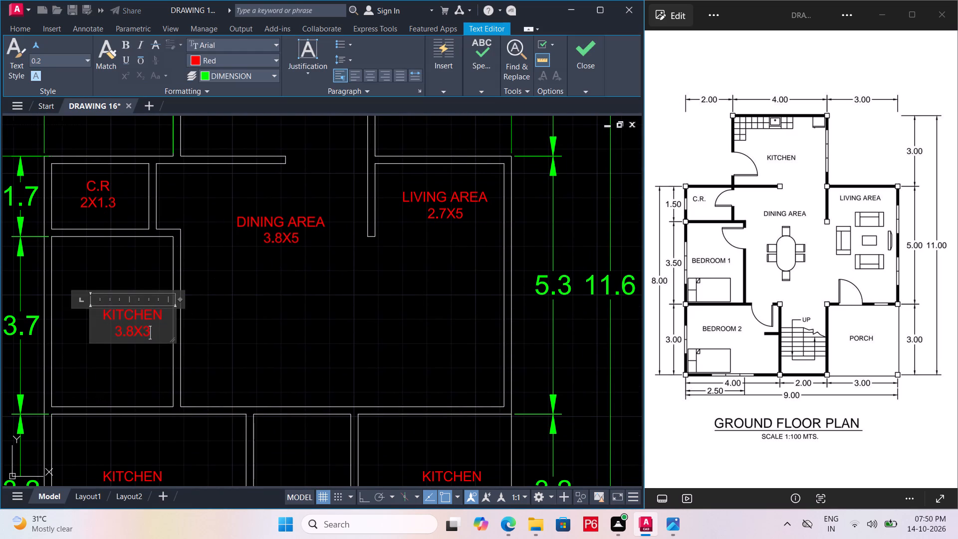
key("BackSpace")
key("BackSpace")
key("BackSpace")
key("BackSpace")
key("BackSpace")
key("BackSpace")
key("BackSpace")
key("BackSpace")
key("BackSpace")
key("BackSpace")
key("BackSpace")
key("BackSpace")
key("BackSpace")
key("BackSpace")
key("BackSpace")
key("BackSpace")
key("BackSpace")
key("BackSpace")
key("BackSpace")
key("BackSpace")
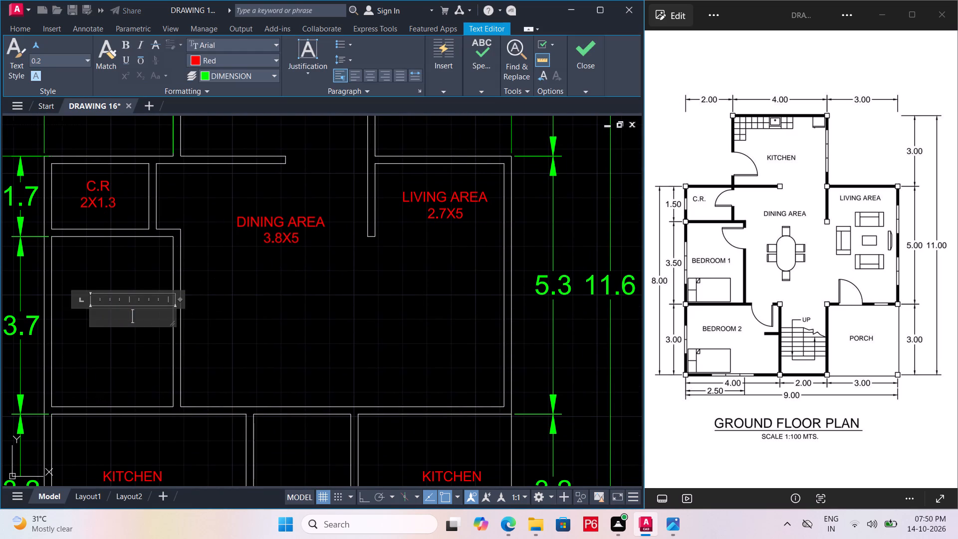
type("BEDROOM")
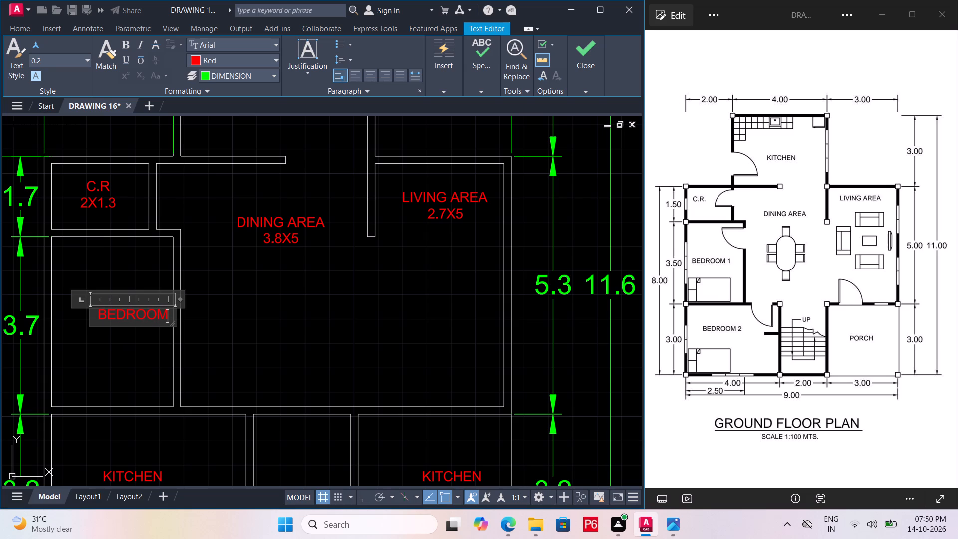
double_click(207, 326)
Measure the interior width and depth of the bedroom below the C.R.
left_click(480, 78)
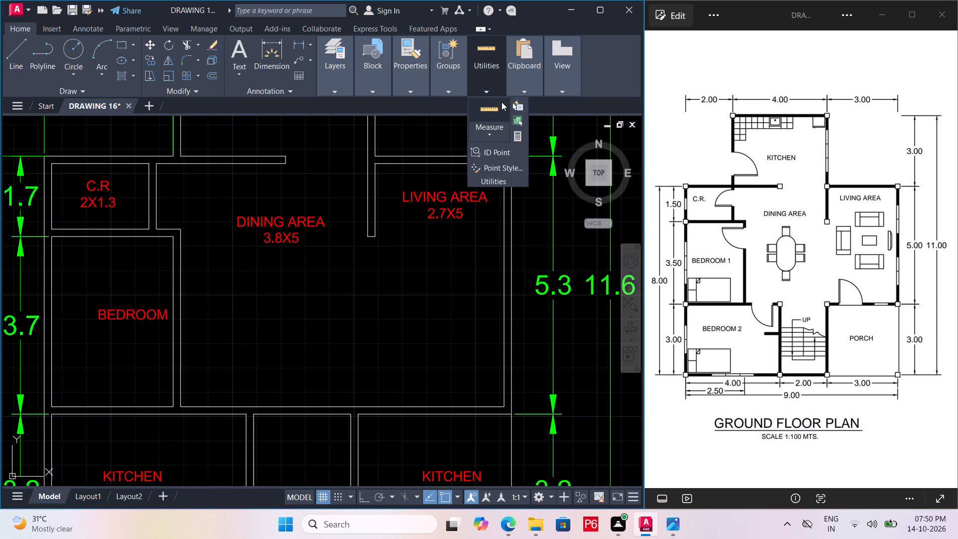
left_click(501, 102)
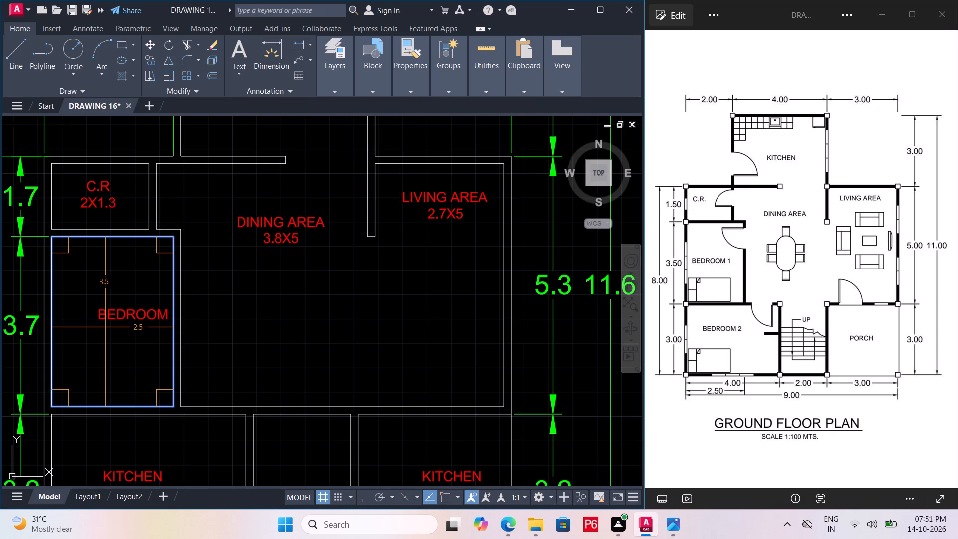
key("Escape")
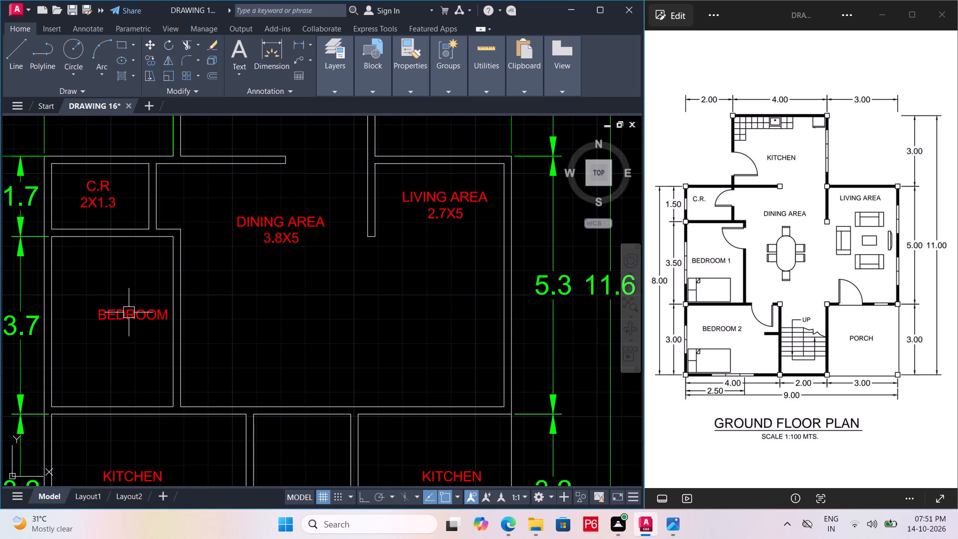
Add the interior size 2.5X3.5 as a second line under BEDROOM in the room below the C.R.
double_click(129, 312)
left_click(168, 317)
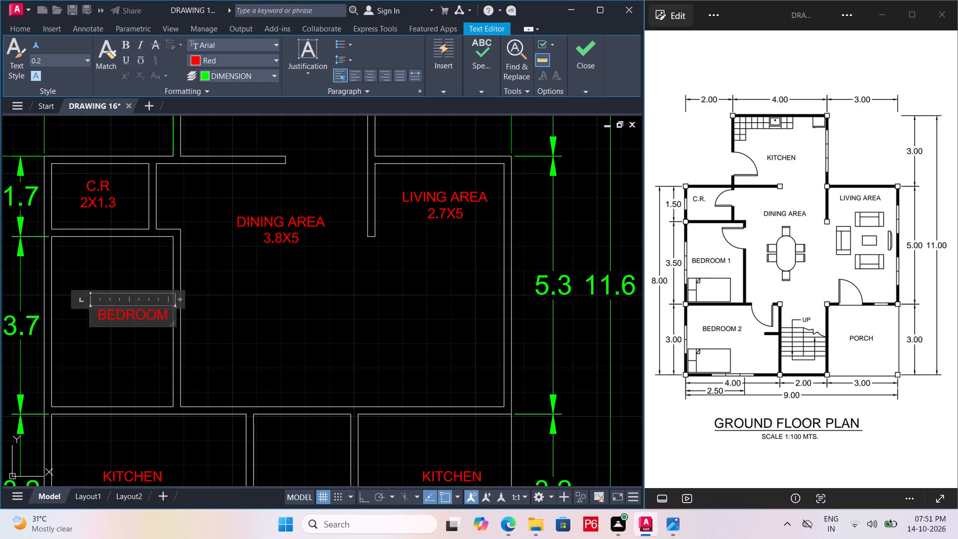
key("Return")
type("2.5")
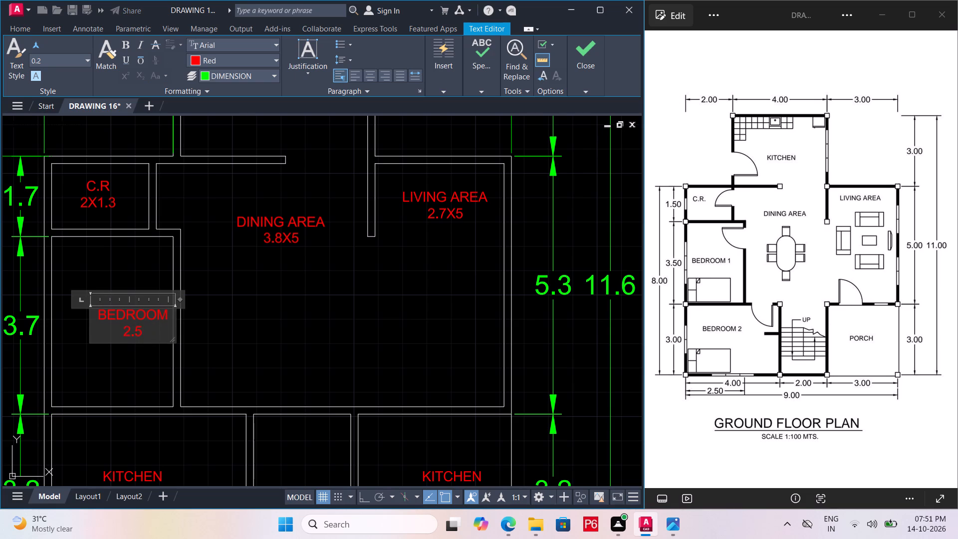
type("X3.5")
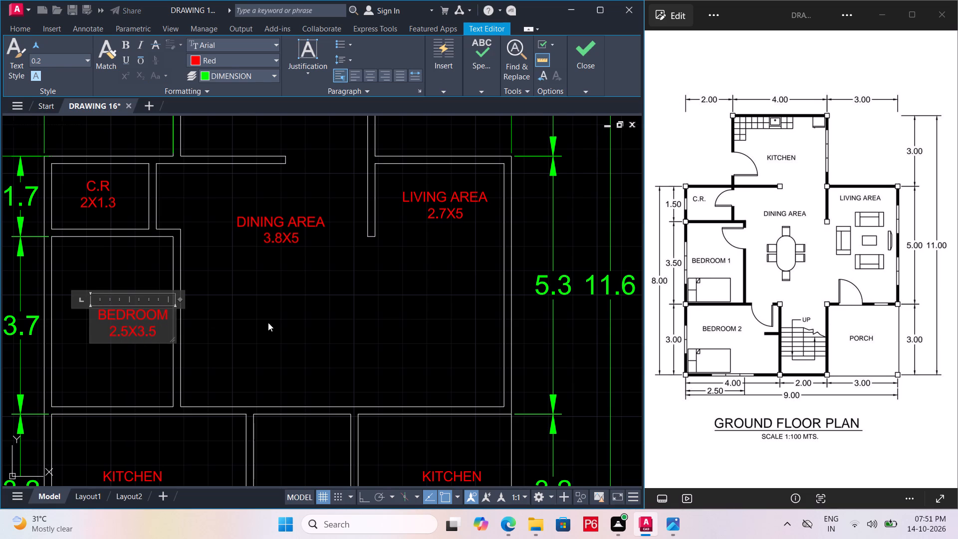
left_click(268, 322)
Move the BEDROOM 2.5X3.5 label away from the dining area wall so it sits roughly centred in the room.
left_click(143, 331)
type("M")
key("space")
left_click(143, 331)
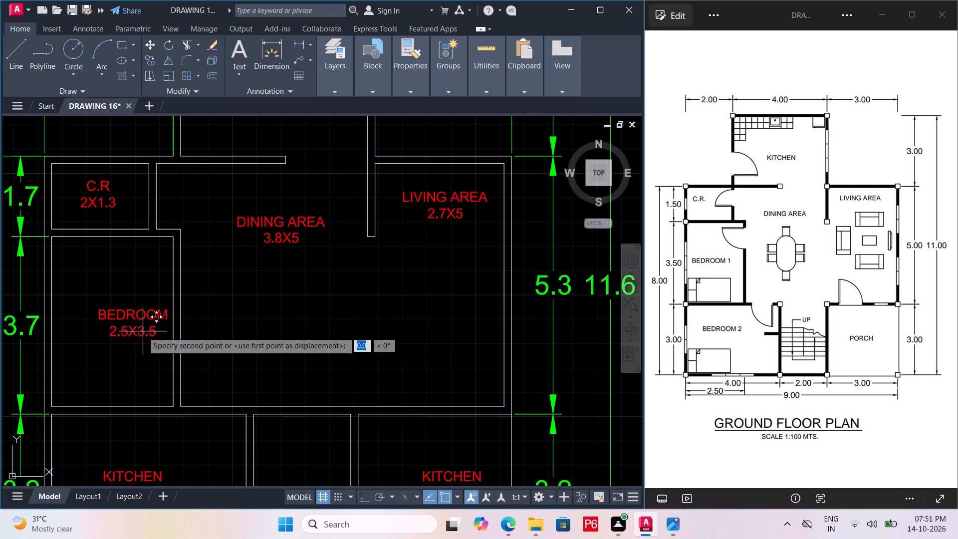
left_click(116, 331)
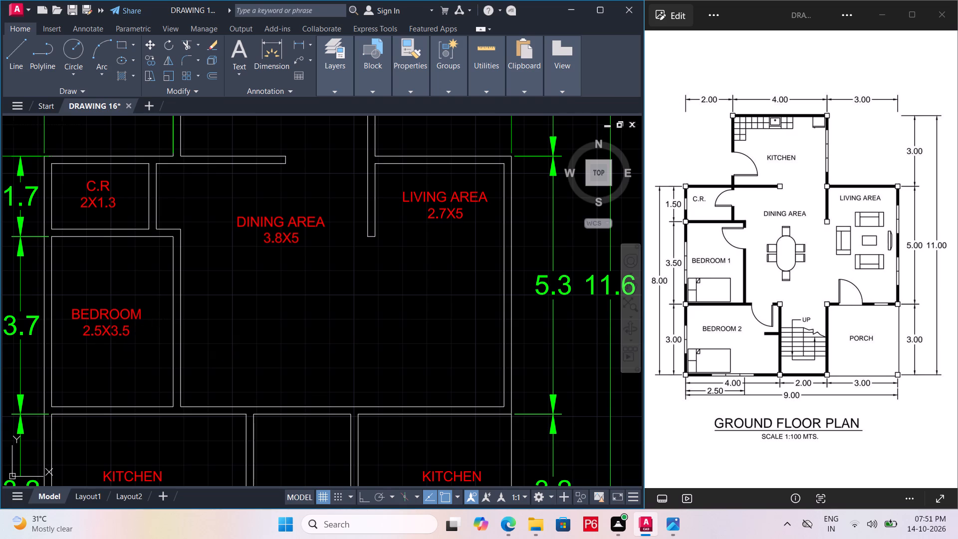
Save the drawing with the first bedroom label in place.
key("ctrl+s")
key("ctrl+s")
key("ctrl+s")
key("ctrl+s")
Measure the interior width and depth of the room at the plan's lower-left corner.
middle_click_drag(157, 320, 180, 265, "ctrl")
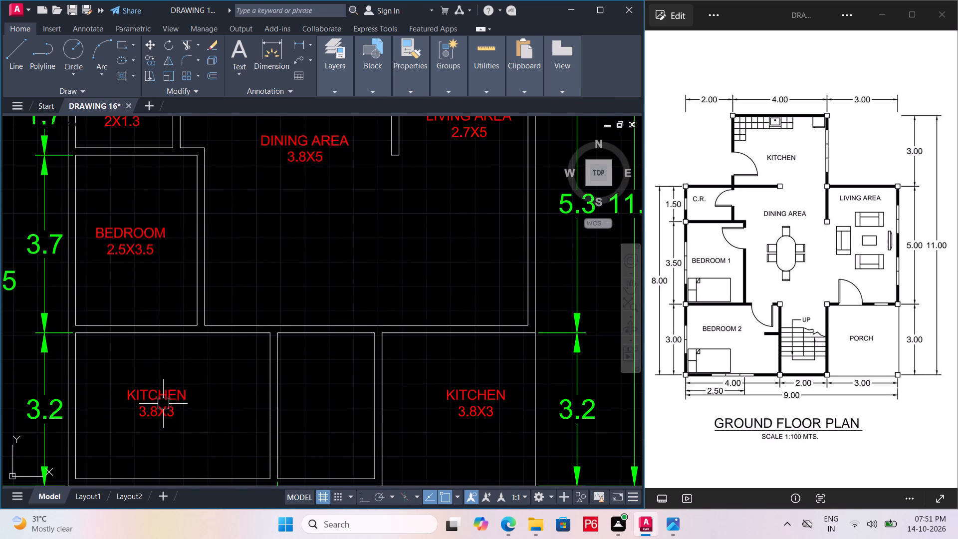
left_click(476, 83)
left_click(494, 110)
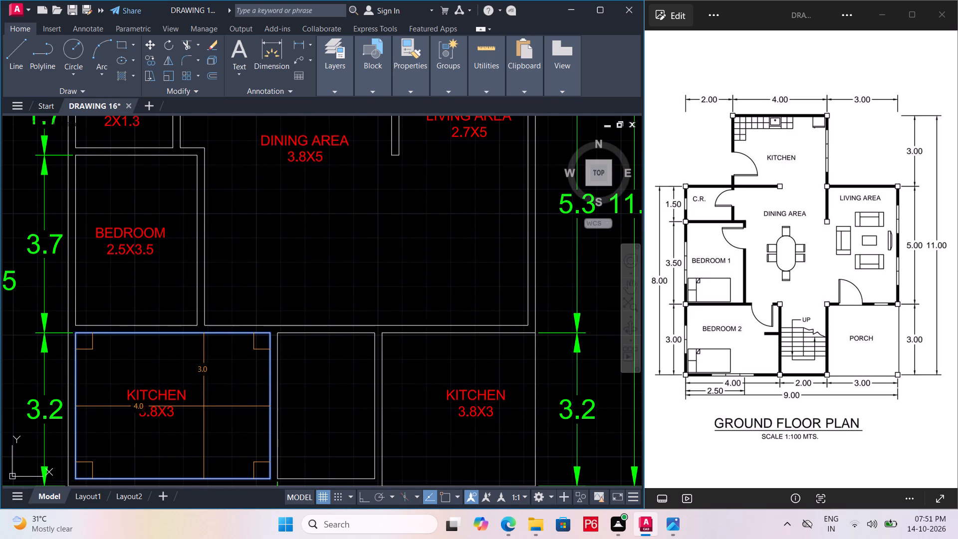
key("Escape")
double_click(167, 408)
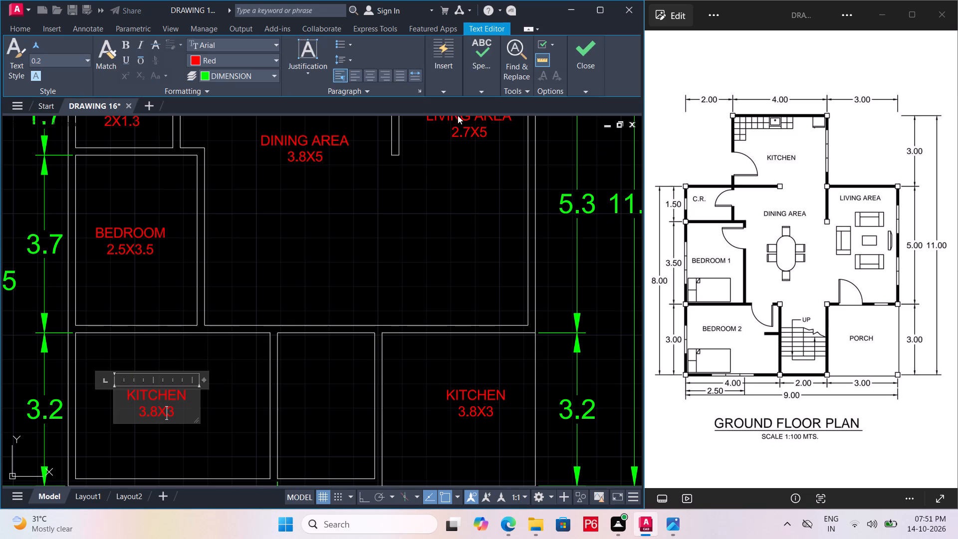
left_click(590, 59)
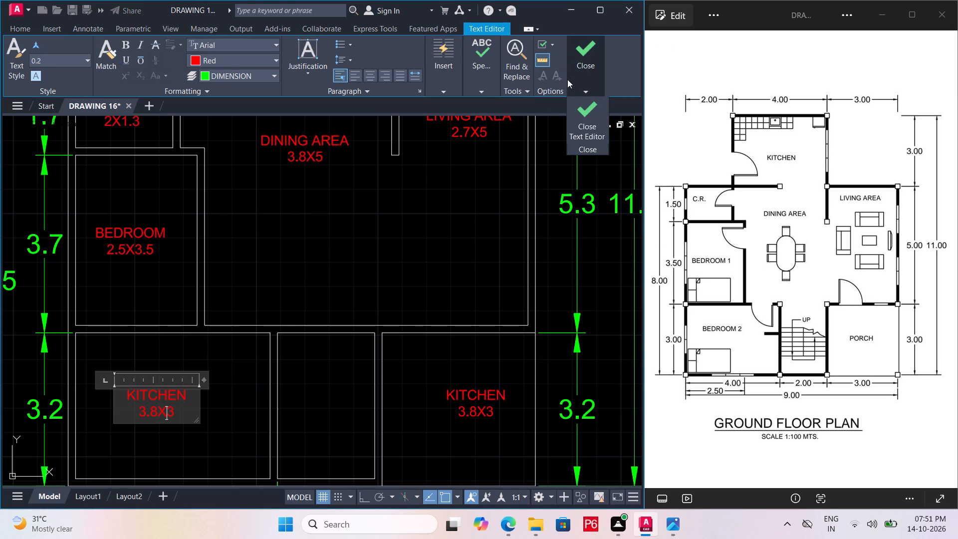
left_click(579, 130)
Measure the lower-left corner room's interior width and depth again.
left_click(493, 89)
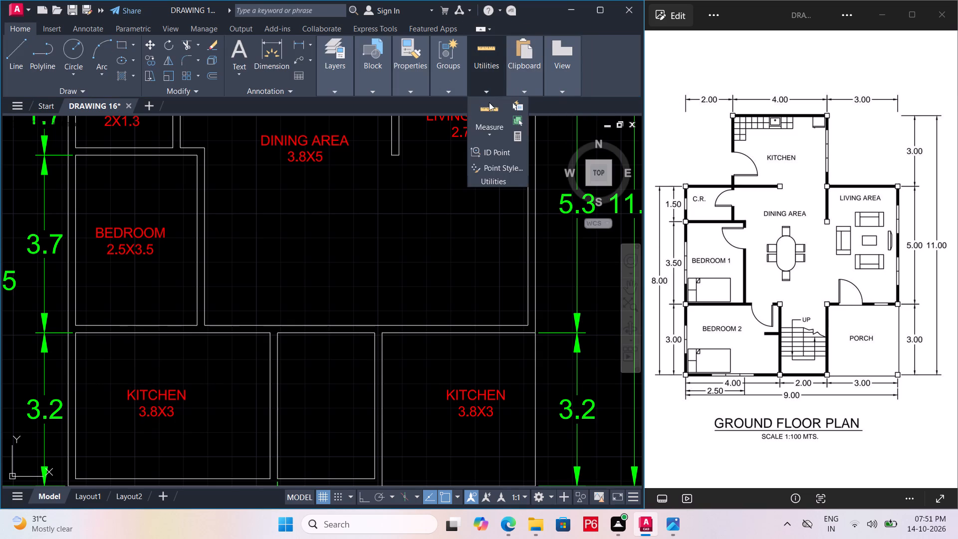
left_click(490, 105)
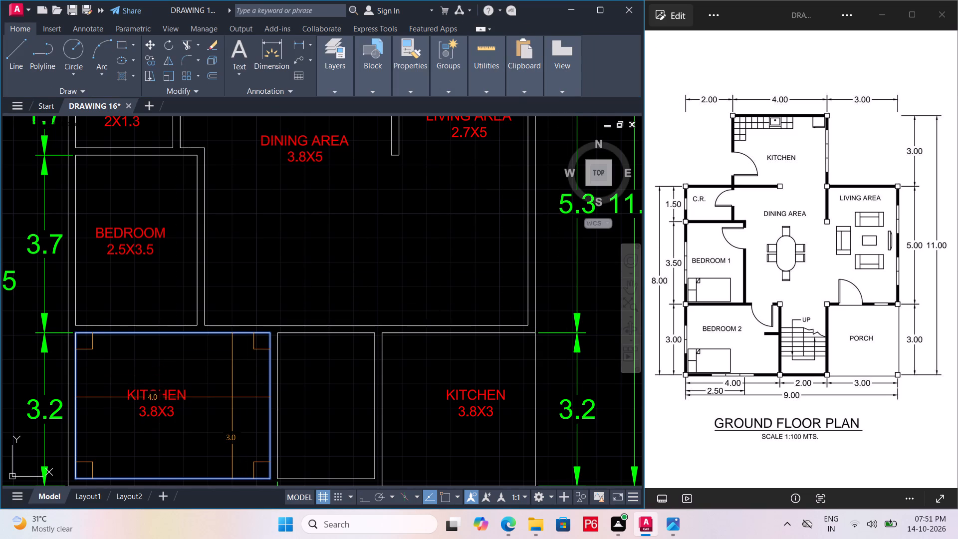
key("Escape")
Replace the KITCHEN 3.8X3 label in the plan's lower-left corner room with BEDROOM and 4X3 on two lines.
double_click(161, 411)
left_click(180, 409)
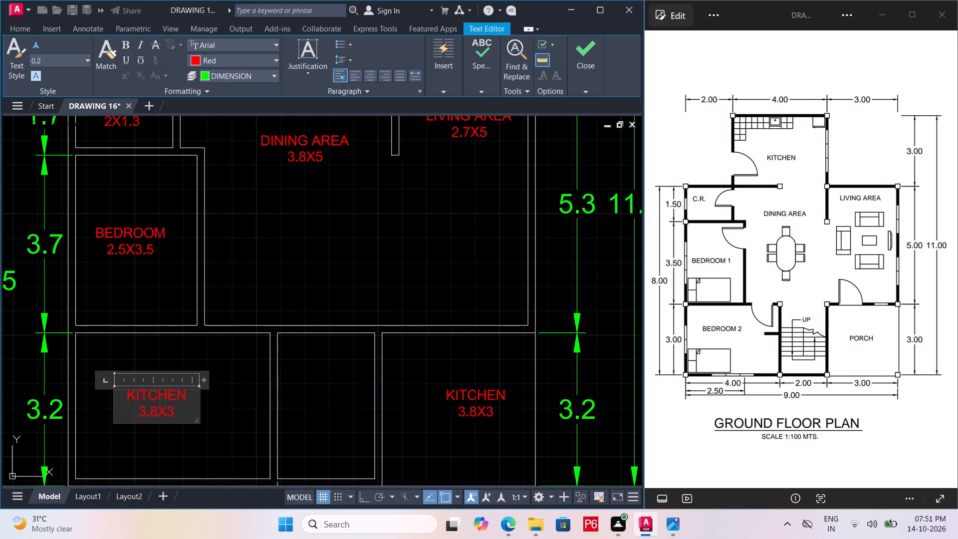
key("BackSpace")
key("BackSpace")
key("BackSpace")
key("BackSpace")
key("BackSpace")
key("BackSpace")
key("BackSpace")
key("BackSpace")
key("BackSpace")
key("BackSpace")
key("BackSpace")
key("BackSpace")
key("BackSpace")
key("BackSpace")
key("BackSpace")
key("BackSpace")
key("BackSpace")
key("BackSpace")
key("BackSpace")
key("BackSpace")
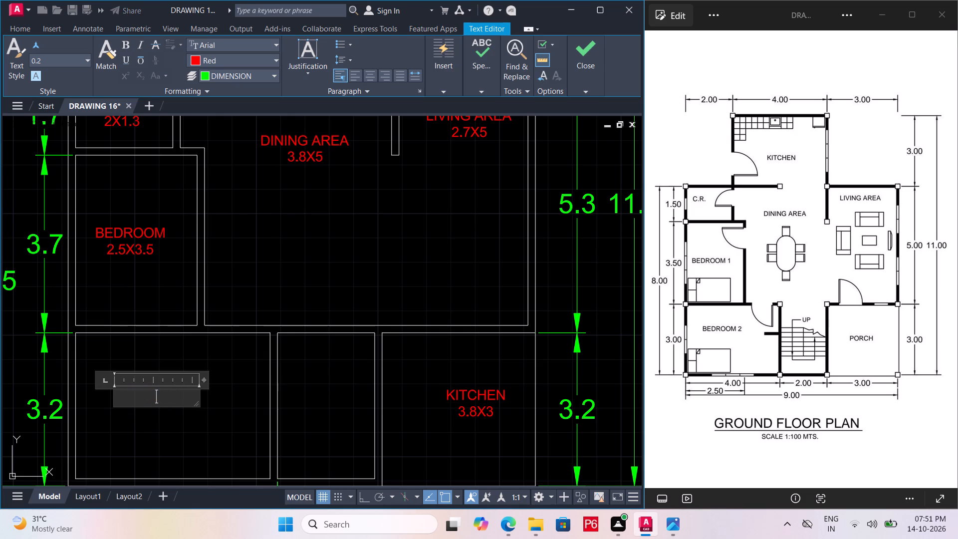
type("BEDROOM")
key("Return")
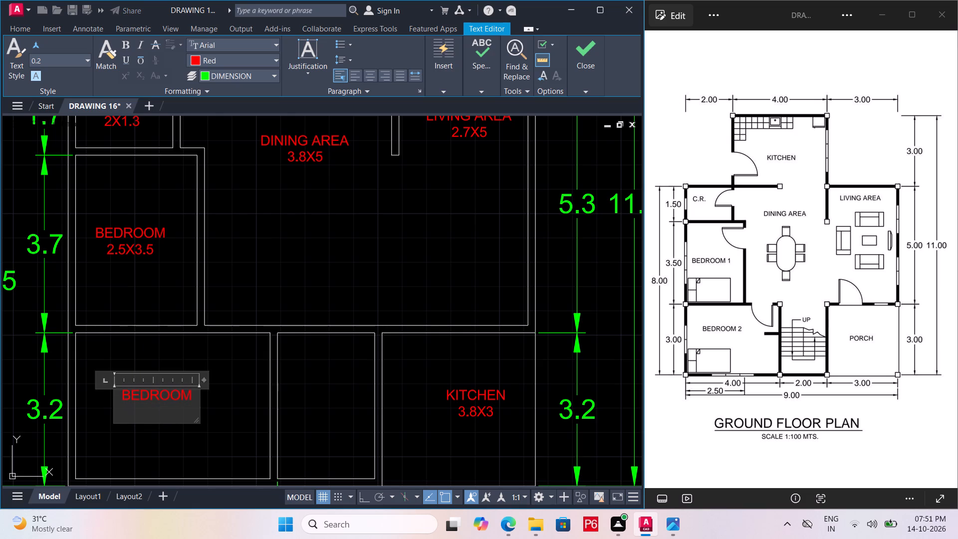
key("4")
type("X3")
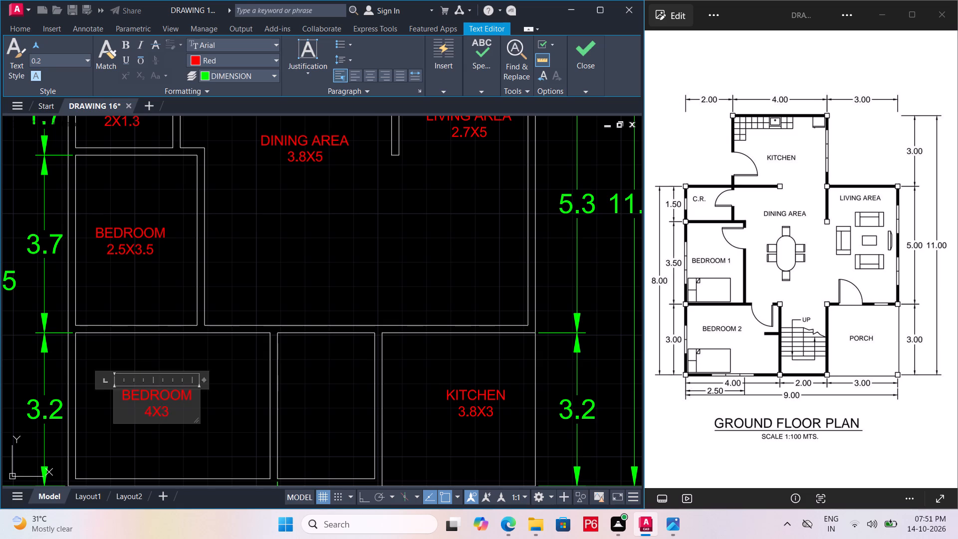
left_click(226, 422)
Save the drawing with the second bedroom label.
left_click_drag(476, 404, 440, 386)
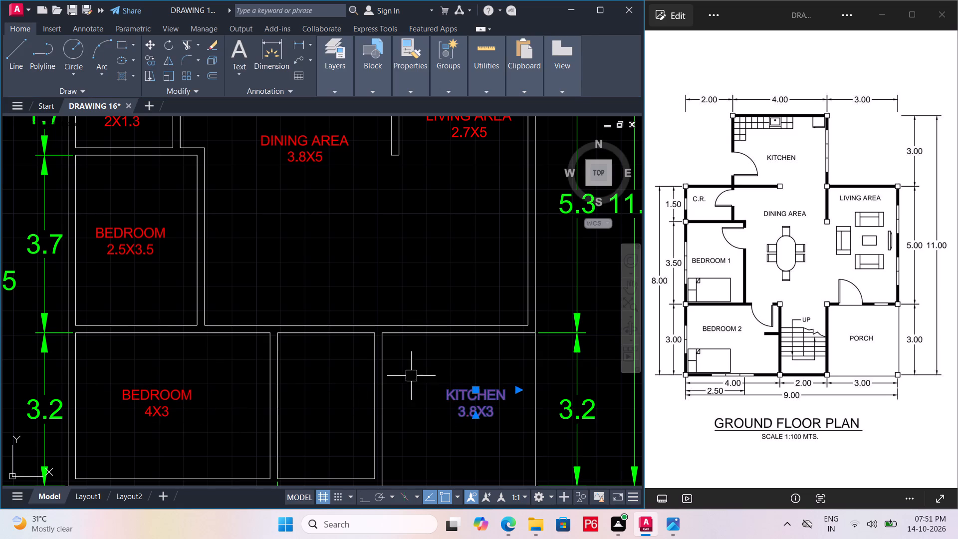
middle_click_drag(383, 358, 308, 249)
key("ctrl+s")
key("ctrl+s")
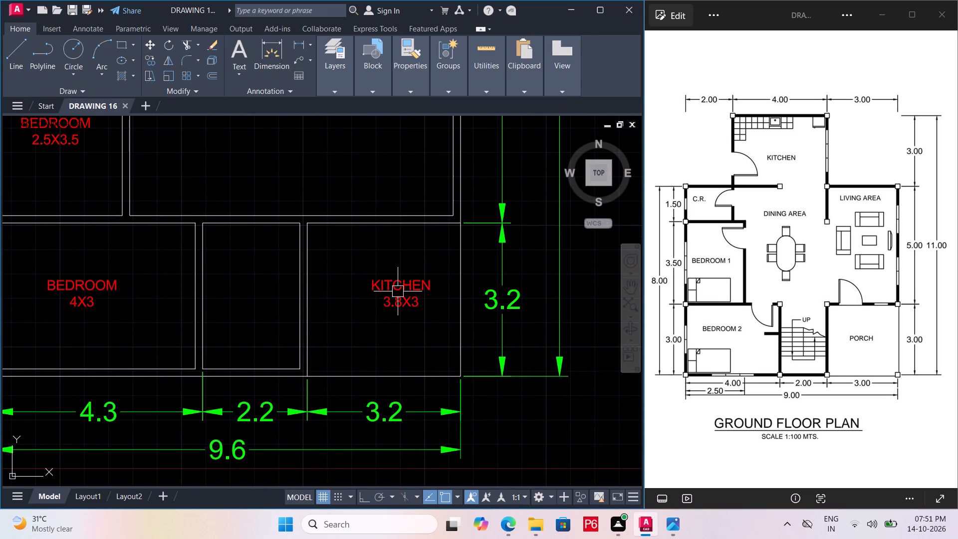
Measure the width and depth of the porch at the plan's lower-right corner.
left_click(487, 89)
left_click(492, 102)
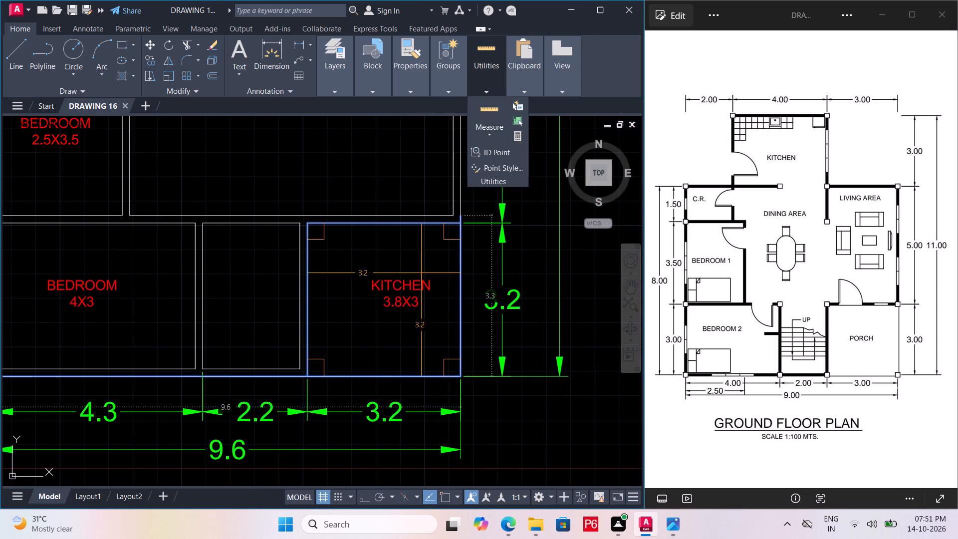
key("Escape")
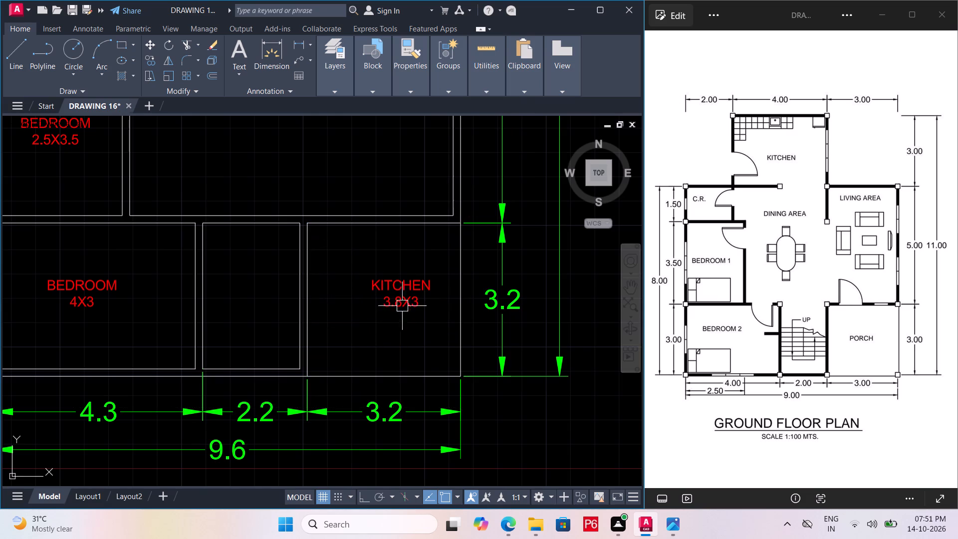
Replace the KITCHEN 3.8X3 label in the plan's lower-right corner space with PORCH and 3.2X3.2 on two lines.
double_click(412, 300)
left_click(427, 299)
key("BackSpace")
key("BackSpace")
key("BackSpace")
key("BackSpace")
key("BackSpace")
key("BackSpace")
key("BackSpace")
key("BackSpace")
key("BackSpace")
key("BackSpace")
key("BackSpace")
key("BackSpace")
key("BackSpace")
key("BackSpace")
key("BackSpace")
key("BackSpace")
key("BackSpace")
key("BackSpace")
key("BackSpace")
key("BackSpace")
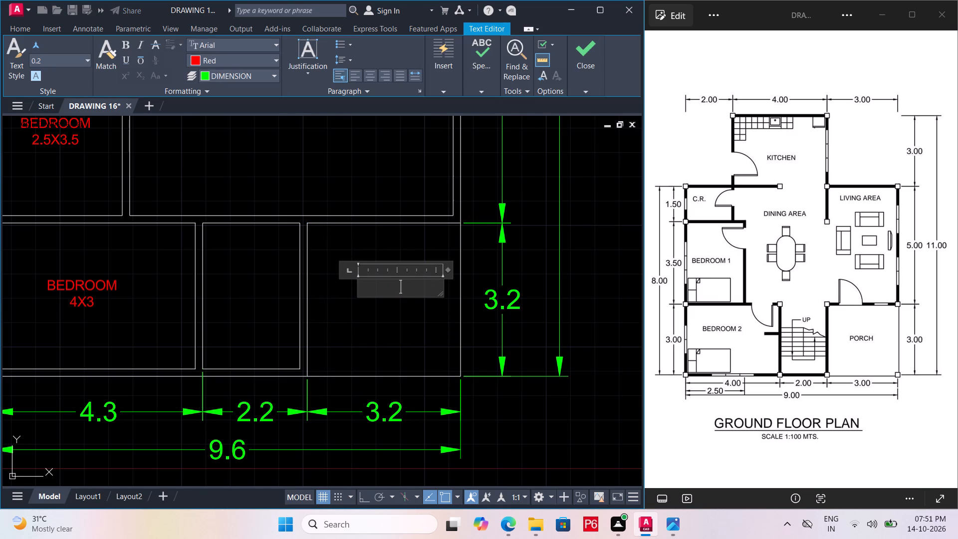
type("PORCH")
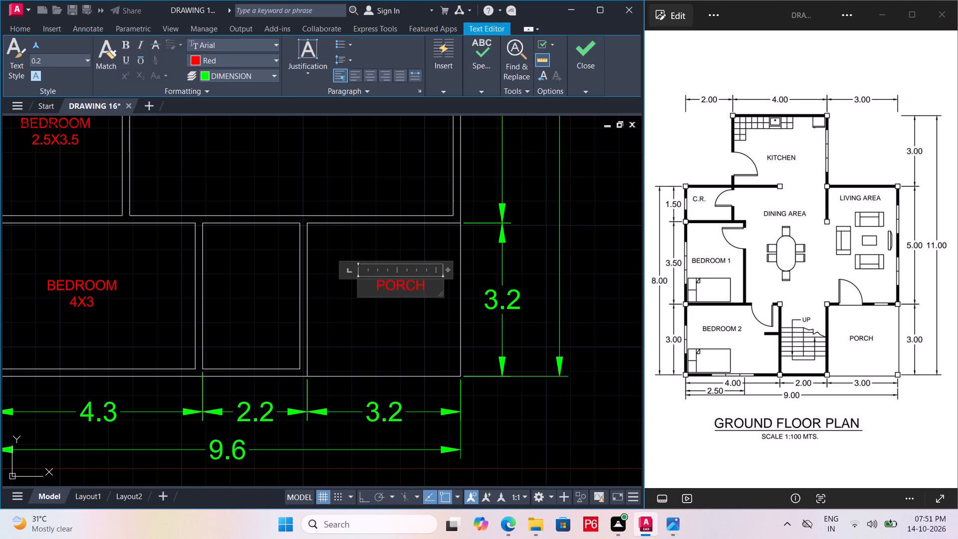
key("Return")
type("3.2X3.2")
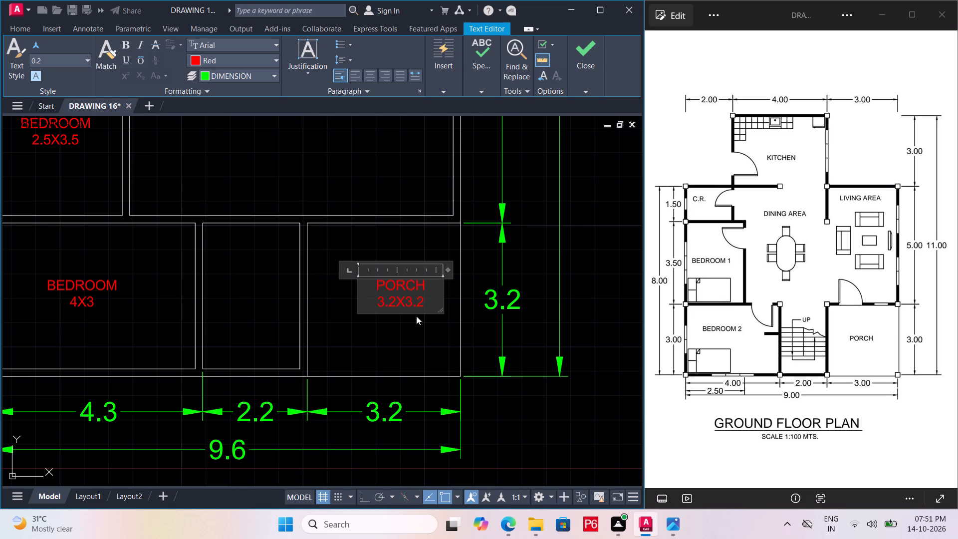
left_click(320, 294)
Save the drawing with the porch label.
scroll(361, 283, "down", 1)
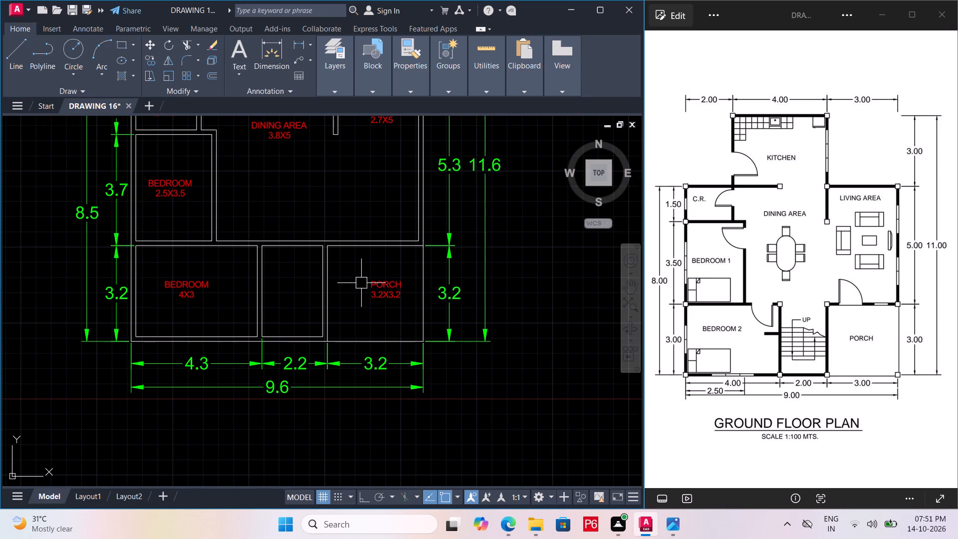
key("ctrl+s")
key("ctrl+s")
key("ctrl+s")
key("ctrl+s")
Move the PORCH 3.2X3.2 label to the centre of the porch.
middle_click_drag(324, 267, 319, 346)
left_click(379, 375)
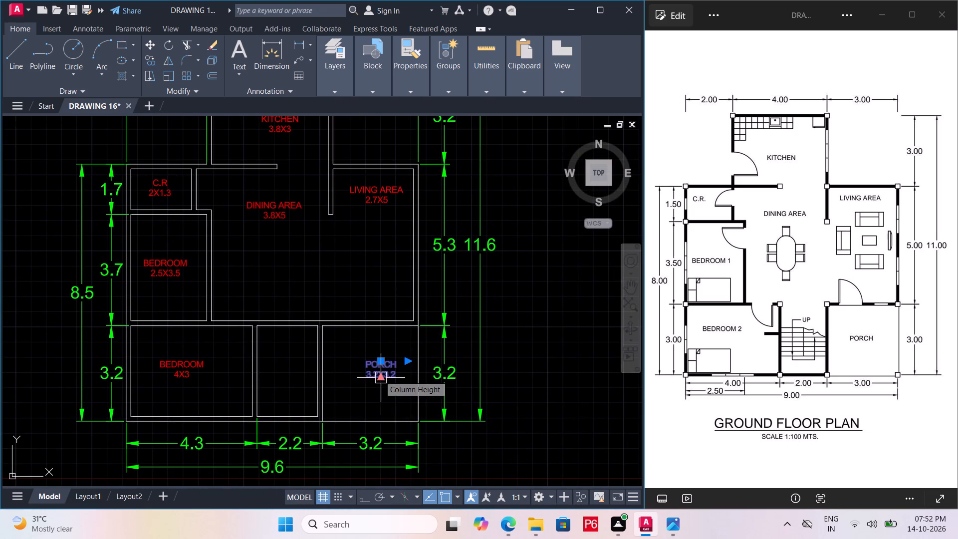
key("m")
key("space")
double_click(389, 370)
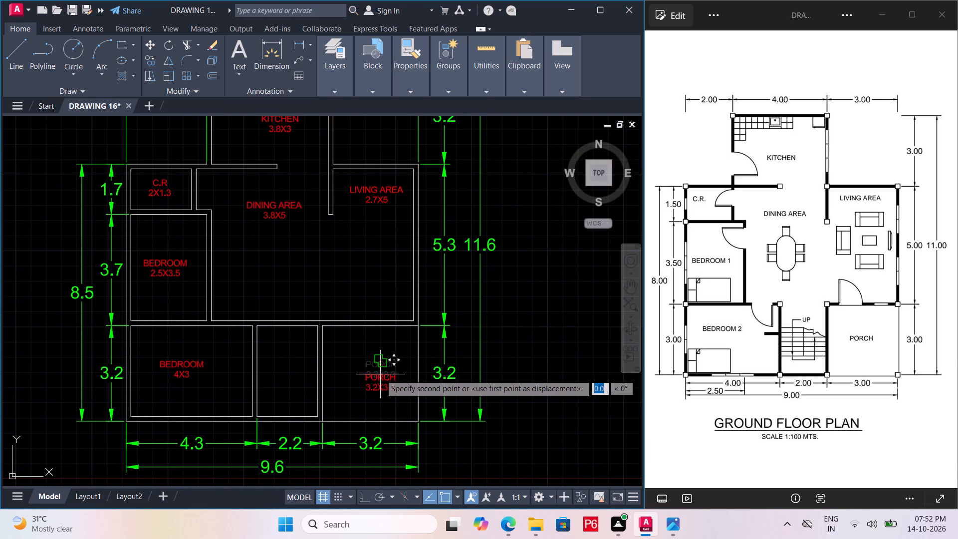
scroll(374, 377, "up", 2)
left_click(369, 353)
left_click(381, 345)
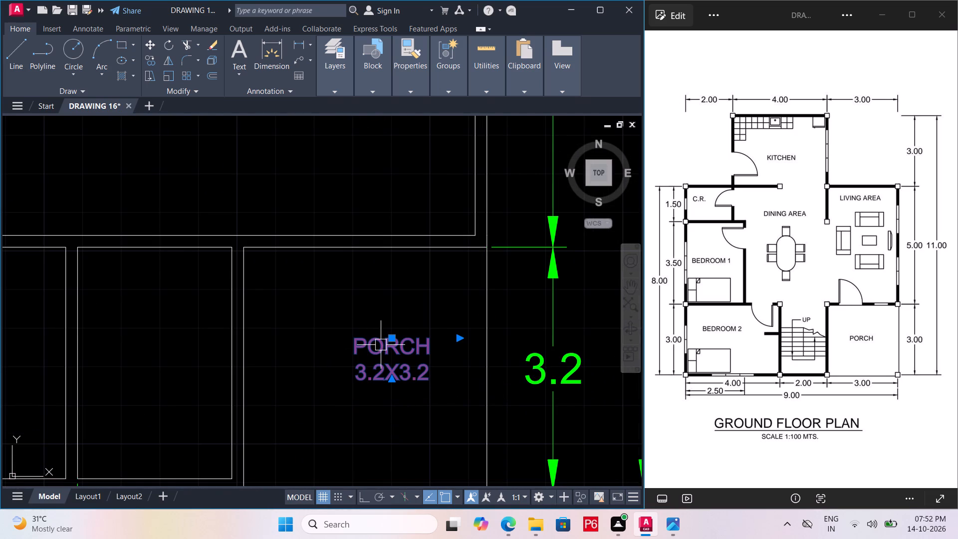
key("m")
key("space")
left_click(381, 350)
scroll(354, 369, "down", 2)
middle_click_drag(362, 347, 388, 309)
scroll(383, 321, "up", 1)
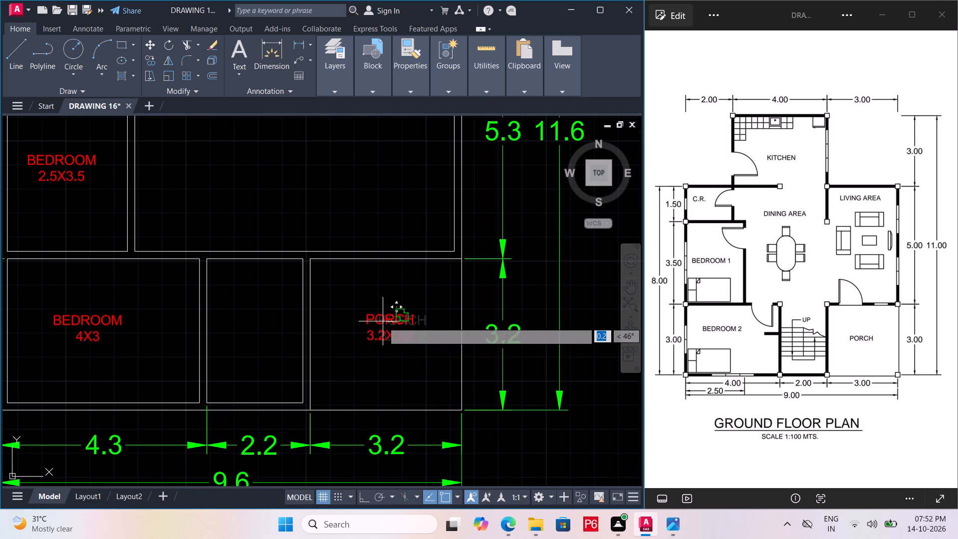
scroll(378, 332, "up", 1)
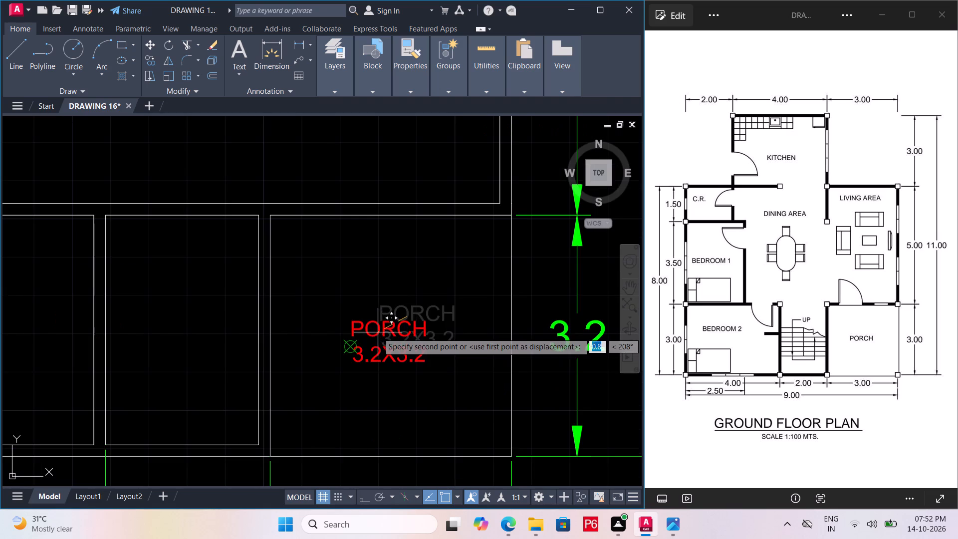
left_click(378, 332)
left_click(380, 341)
type("M")
key("space")
double_click(380, 341)
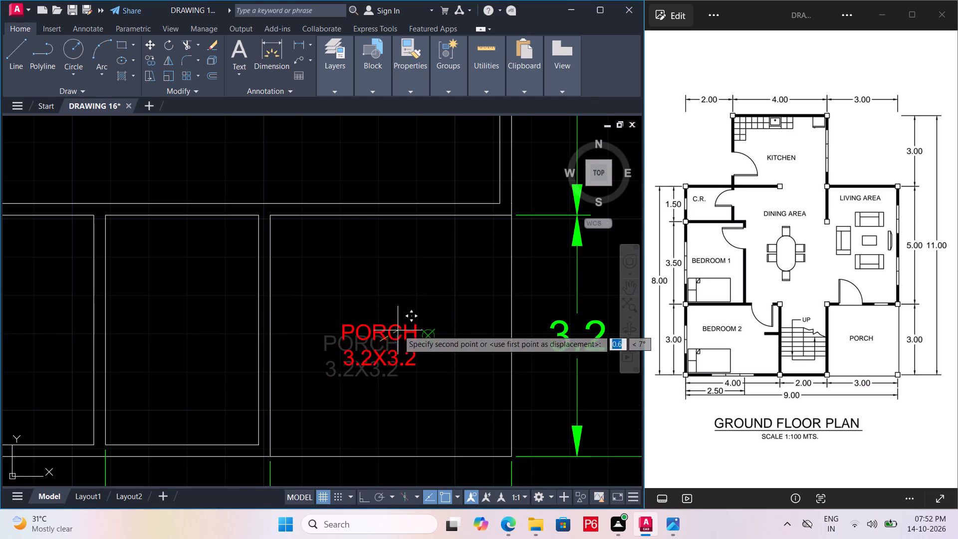
left_click(406, 322)
scroll(394, 324, "down", 2)
middle_click_drag(381, 332, 370, 339, "ctrl")
Save the drawing with the centred porch label.
key("ctrl+s")
key("ctrl+s")
key("ctrl+s")
key("ctrl+s")
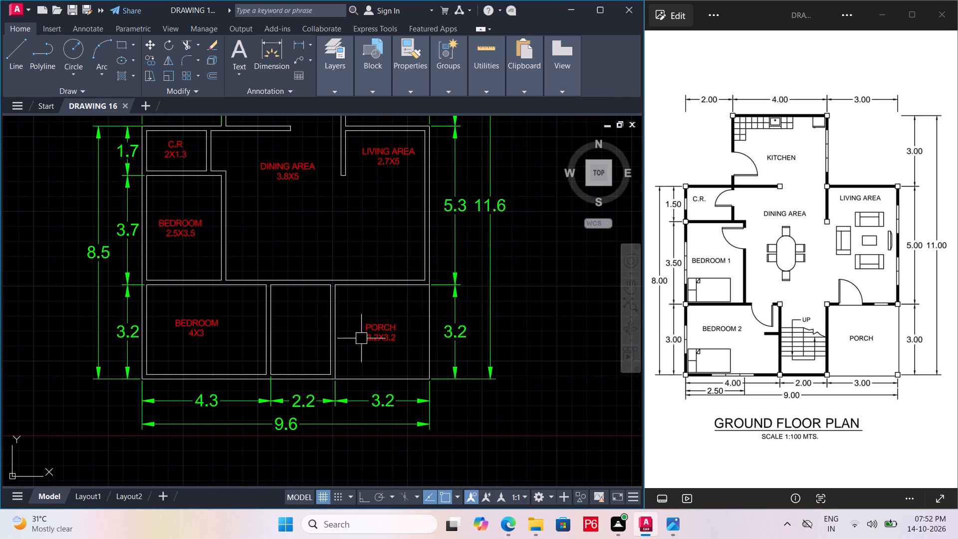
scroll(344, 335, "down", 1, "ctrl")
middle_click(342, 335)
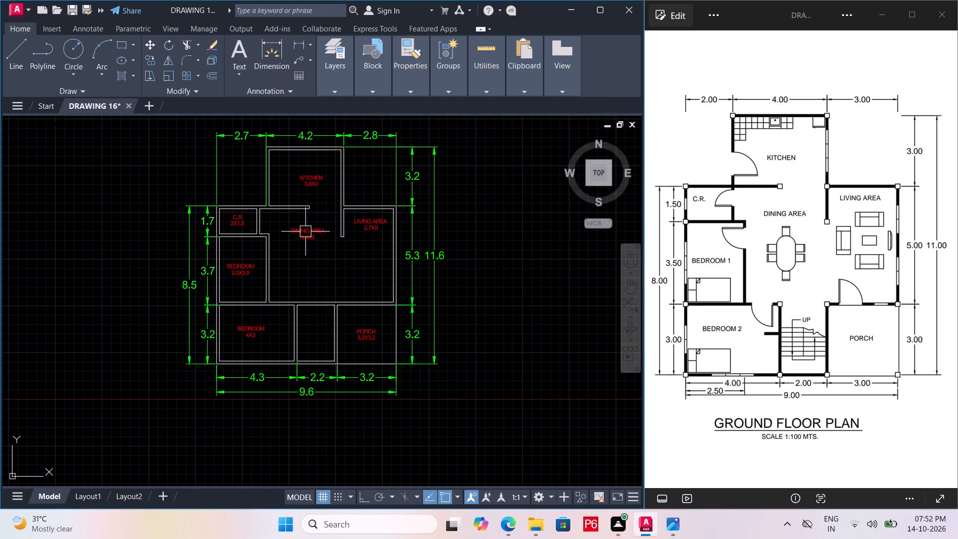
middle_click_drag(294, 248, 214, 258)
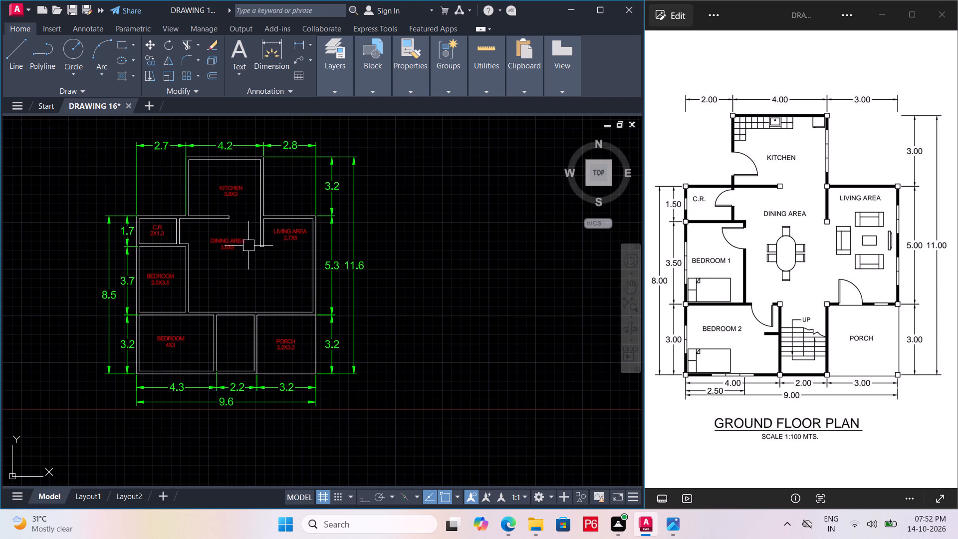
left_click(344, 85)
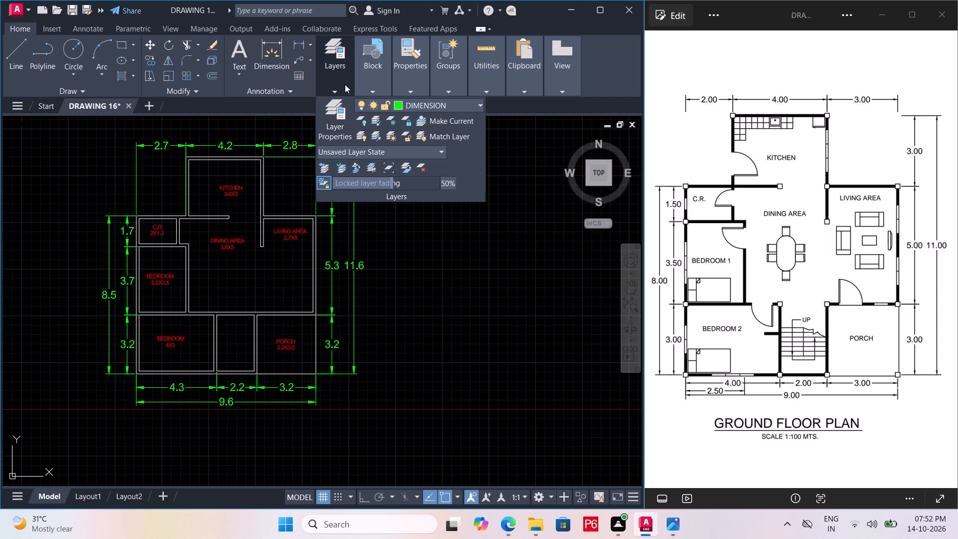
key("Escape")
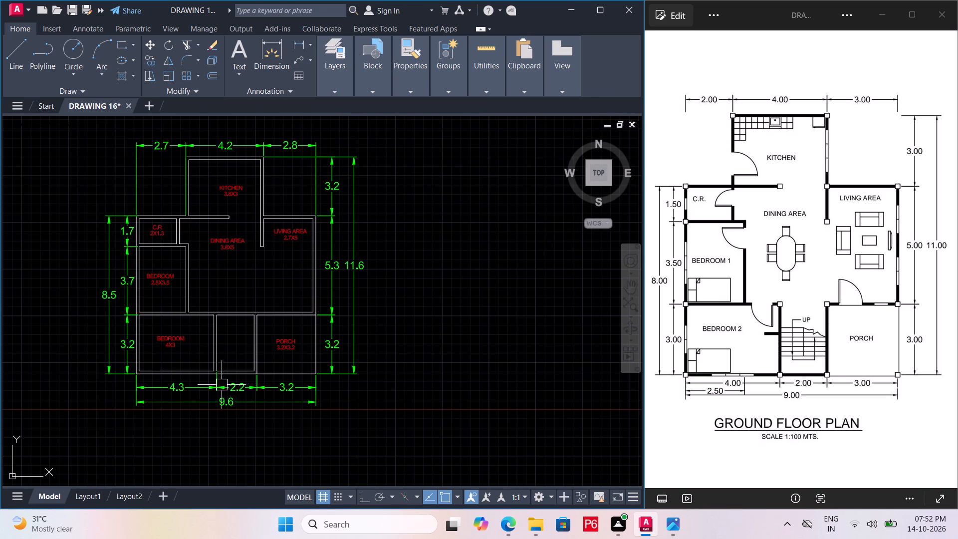
Offset the inner bottom wall line of the stair space 0.91 m upward into the space.
scroll(220, 385, "up", 1)
scroll(256, 365, "up", 2)
left_click(259, 362)
key("o")
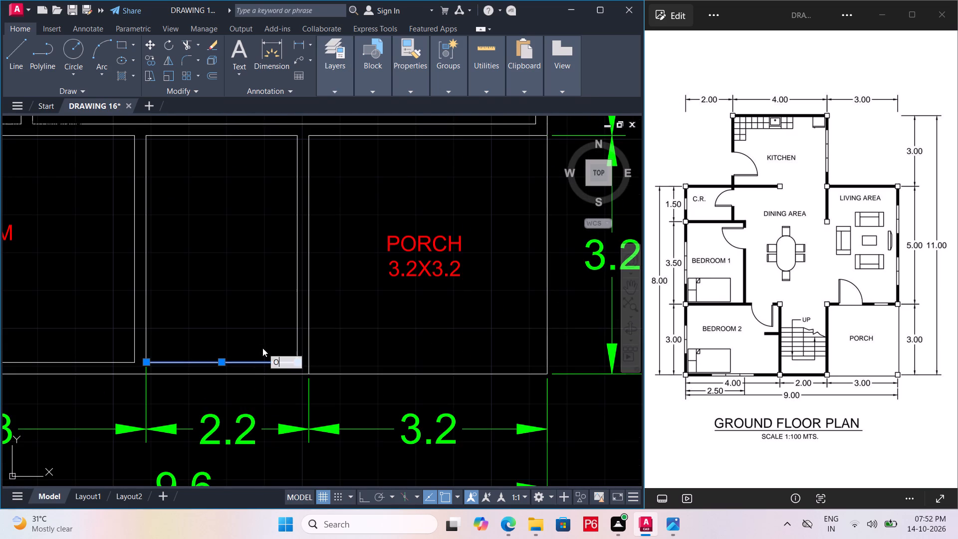
key("Return")
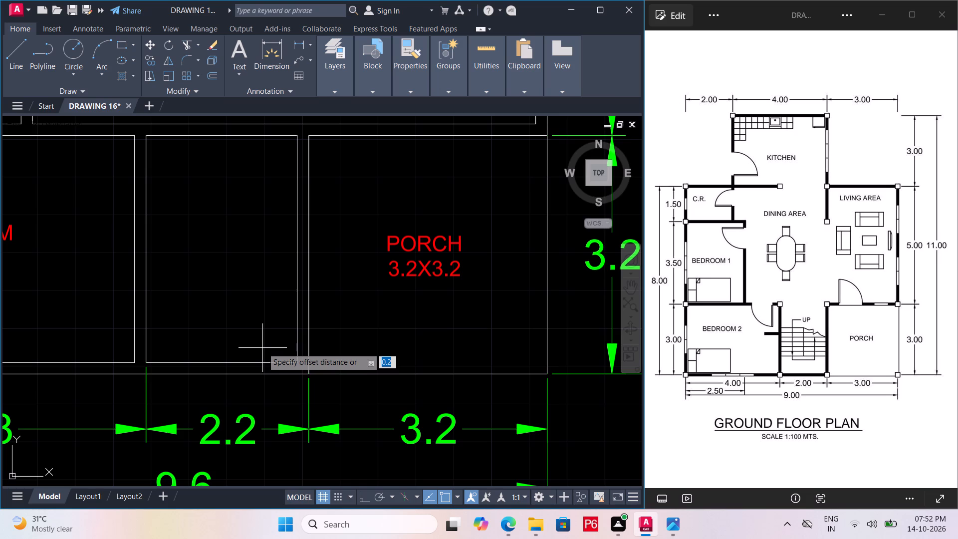
type("0.91")
key("Return")
left_click(263, 339)
Save the drawing with the new line across the stair space.
key("ctrl+s")
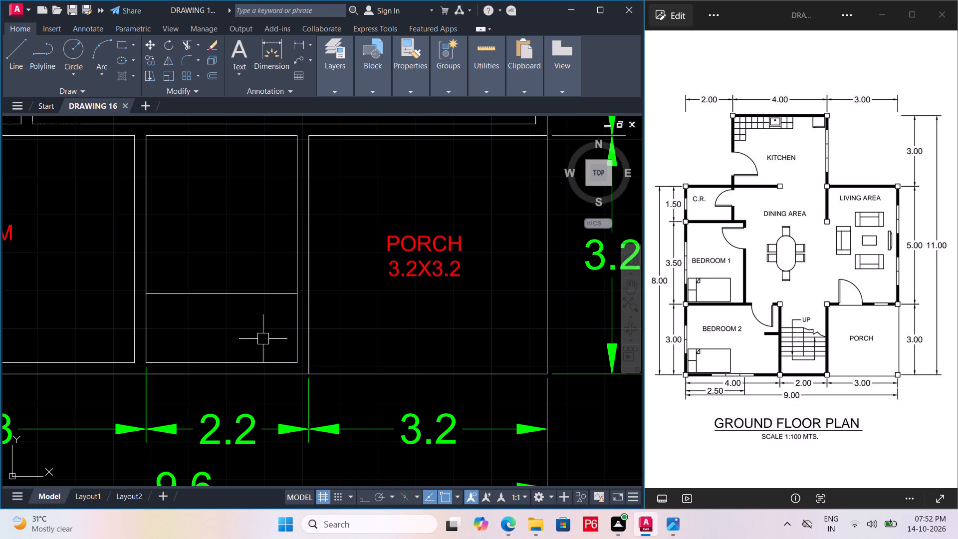
key("ctrl+s")
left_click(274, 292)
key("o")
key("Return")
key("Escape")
Convert a length of 10 feet to metres with the quick calculator's units conversion, then close the calculator.
scroll(290, 300, "down", 2)
left_click(476, 85)
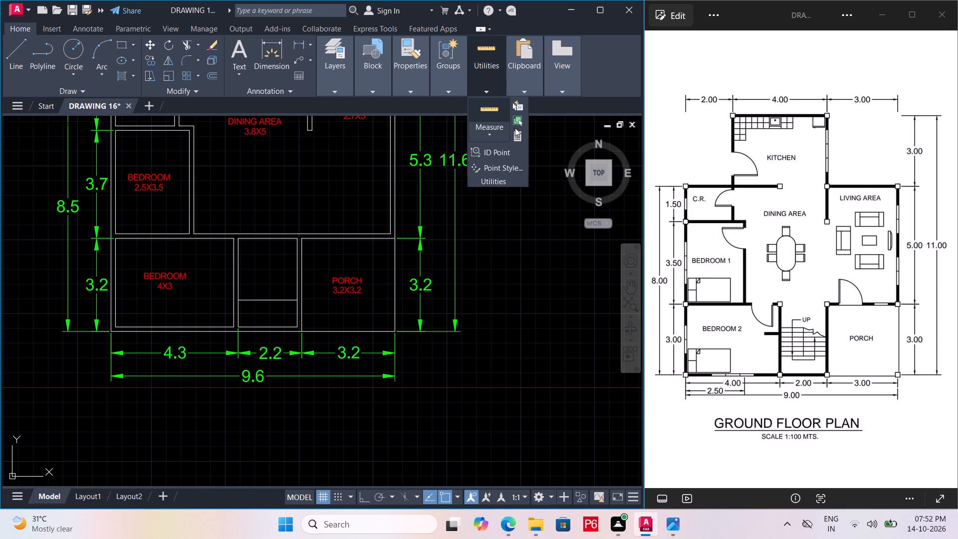
left_click(521, 134)
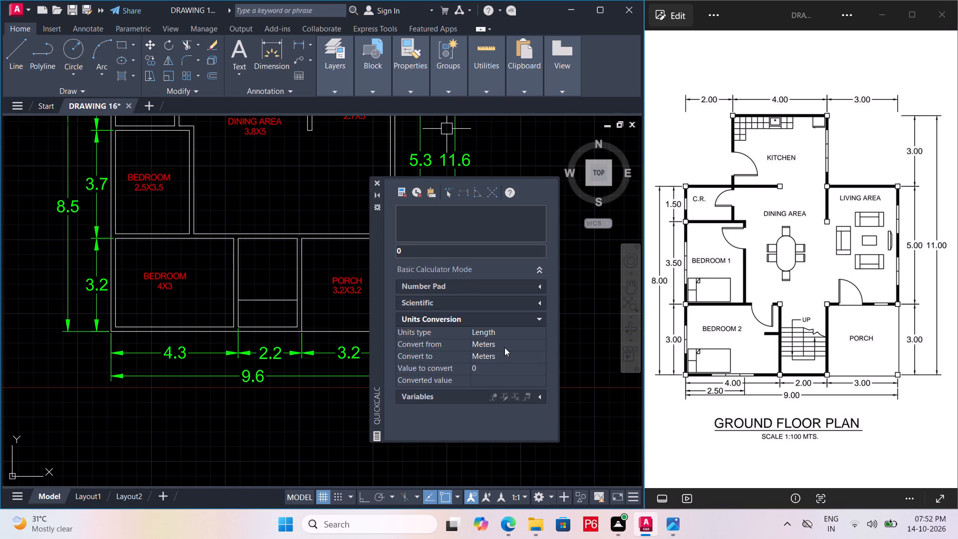
left_click(537, 346)
left_click(539, 346)
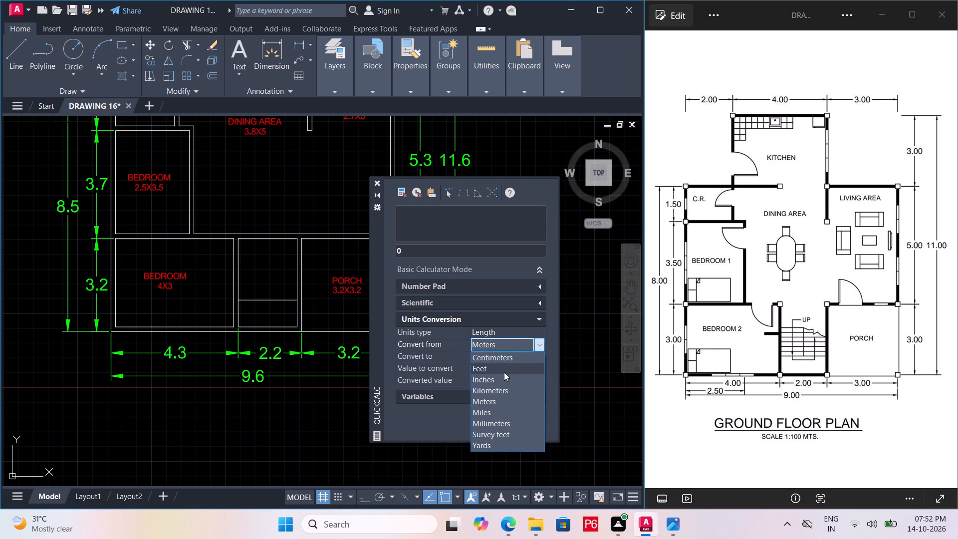
left_click(504, 372)
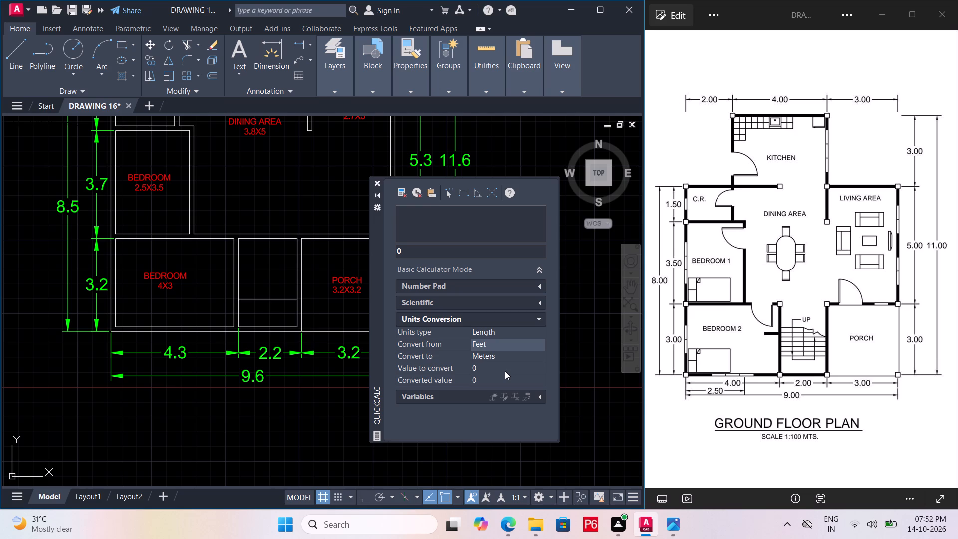
left_click(488, 372)
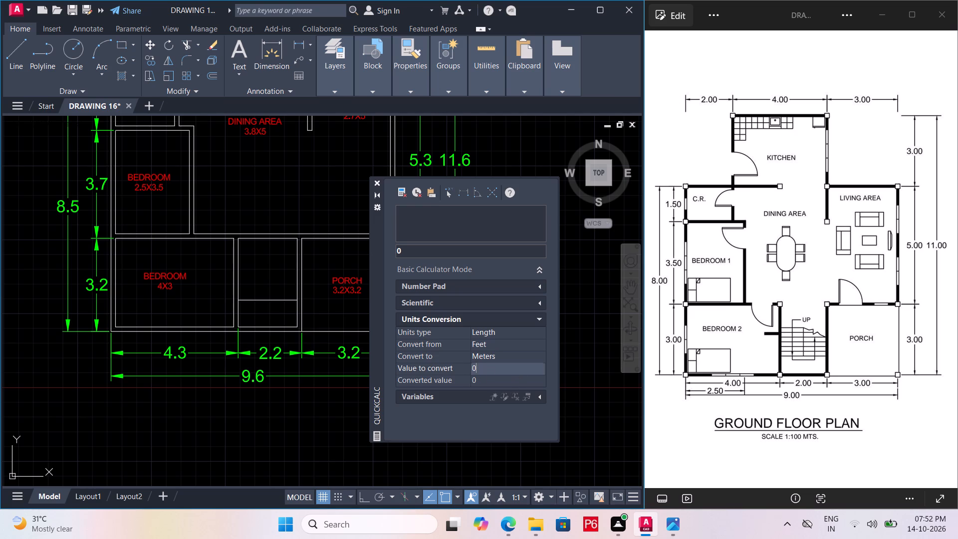
key("BackSpace")
key("BackSpace")
key("BackSpace")
type("10")
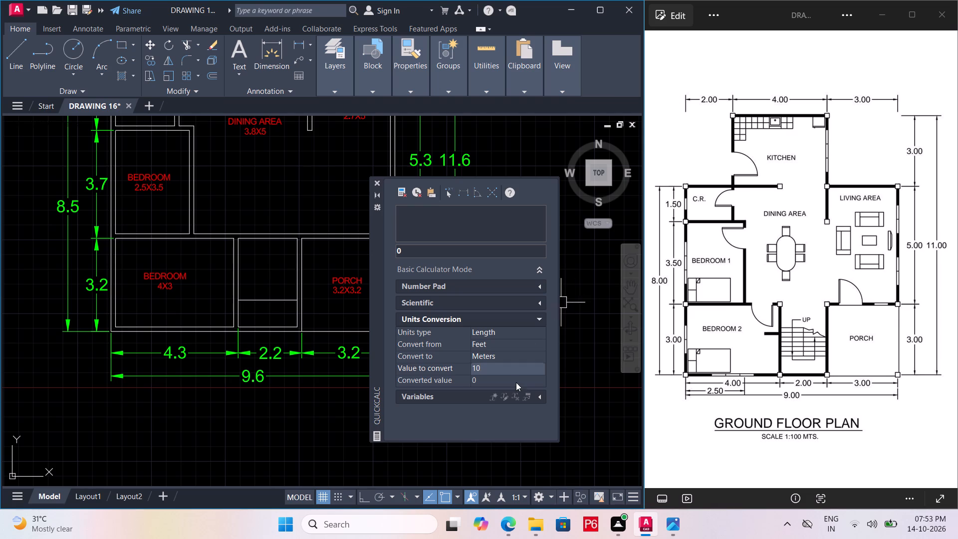
left_click(517, 378)
left_click(490, 370)
key("BackSpace")
type("10")
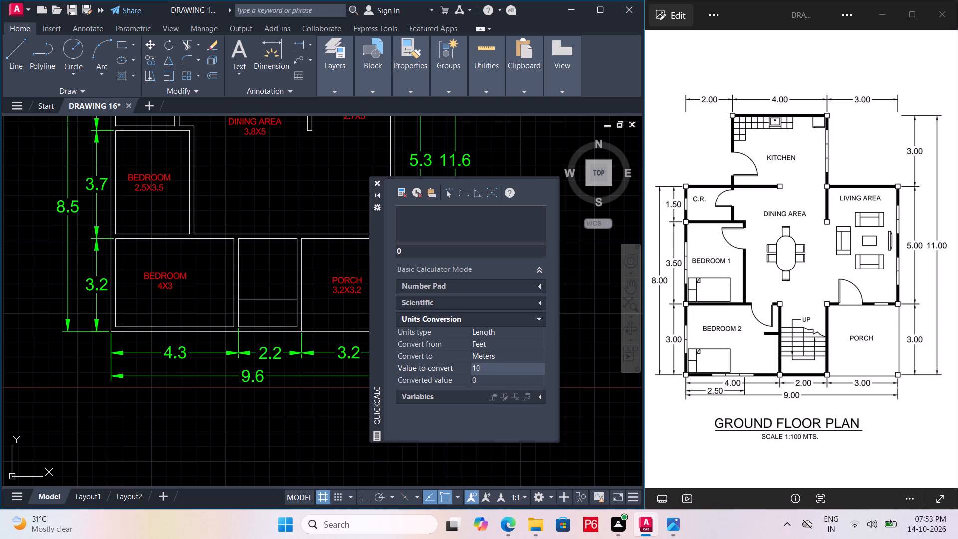
left_click(482, 383)
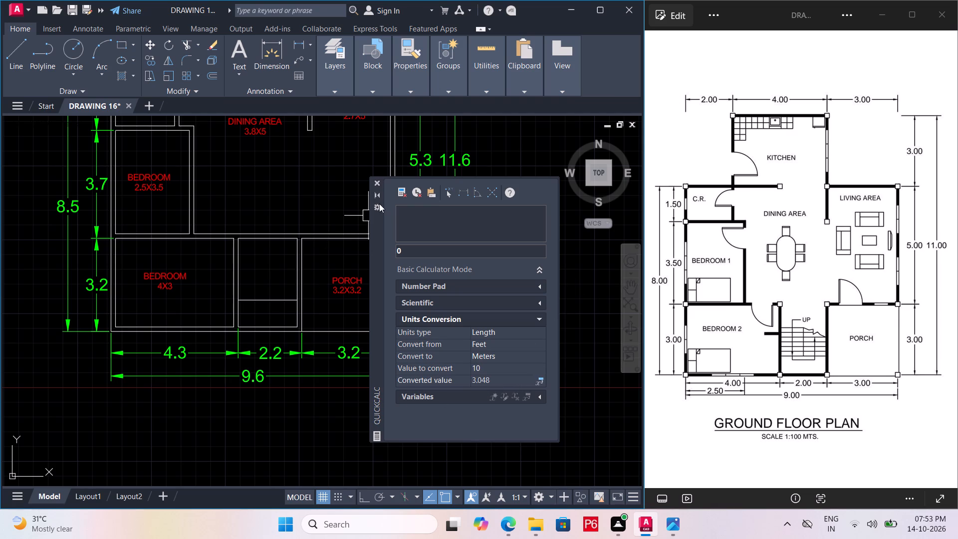
left_click(378, 183)
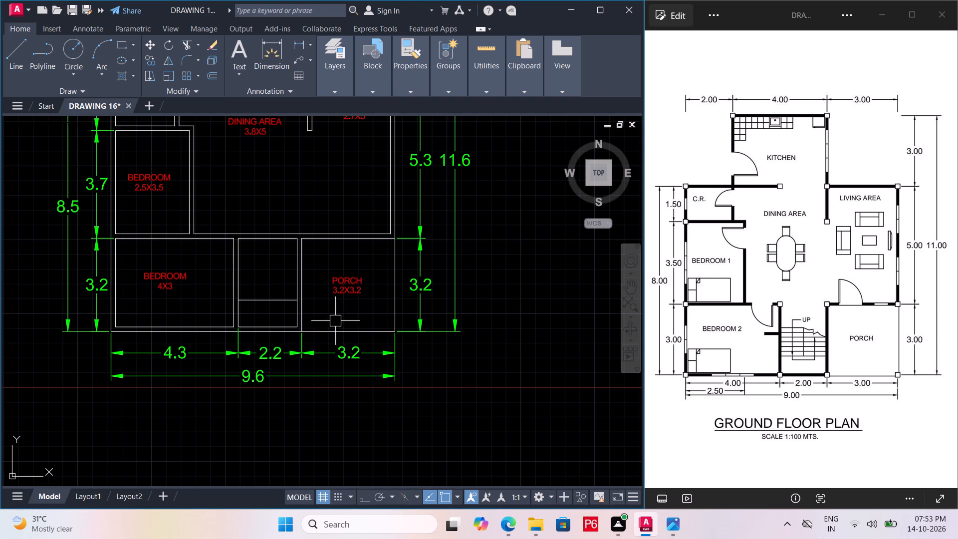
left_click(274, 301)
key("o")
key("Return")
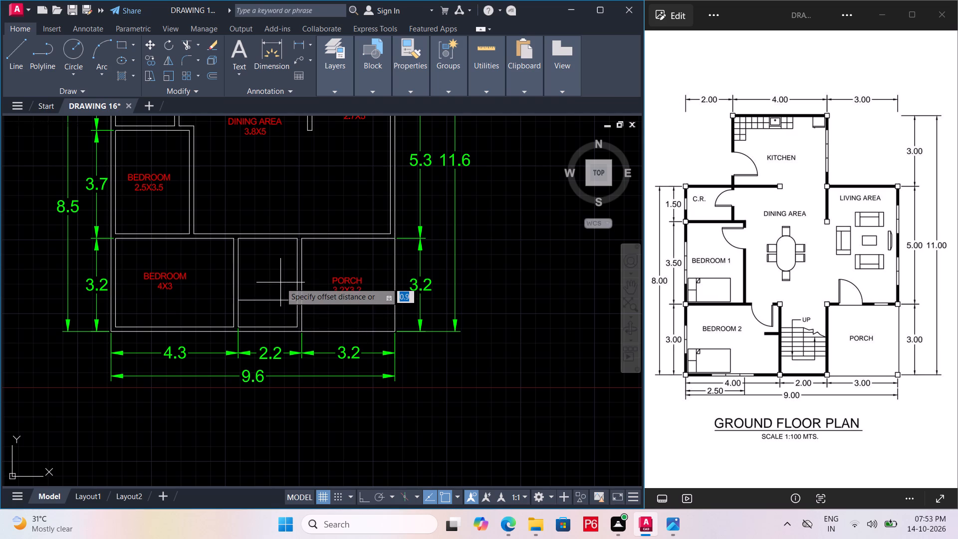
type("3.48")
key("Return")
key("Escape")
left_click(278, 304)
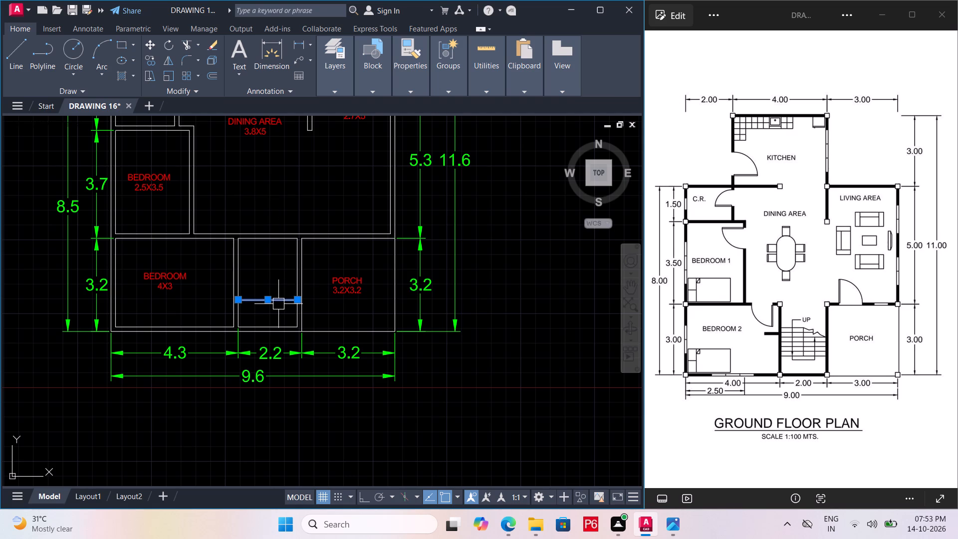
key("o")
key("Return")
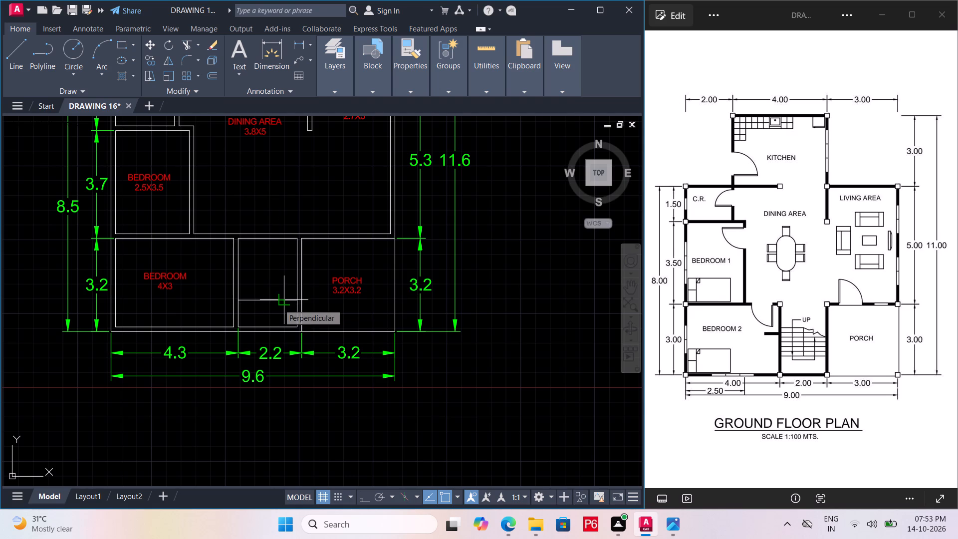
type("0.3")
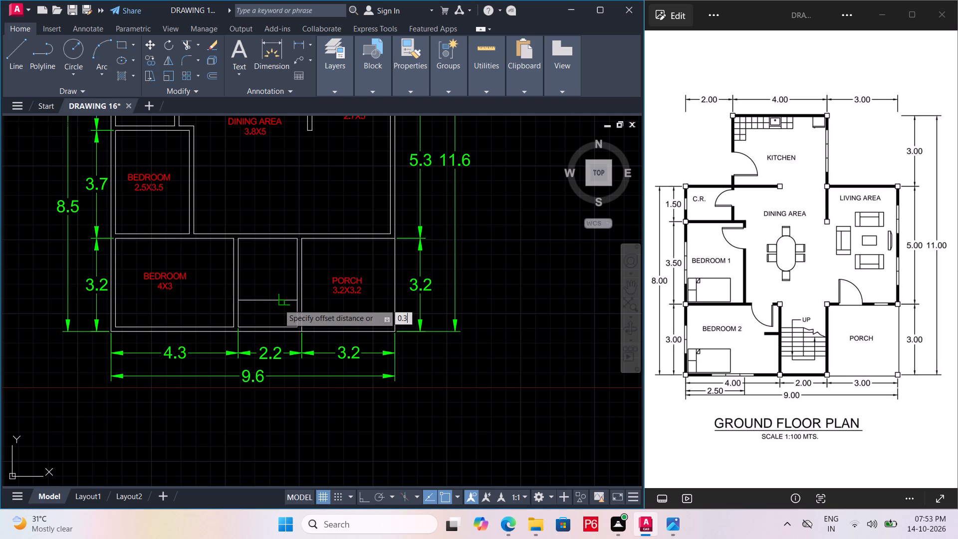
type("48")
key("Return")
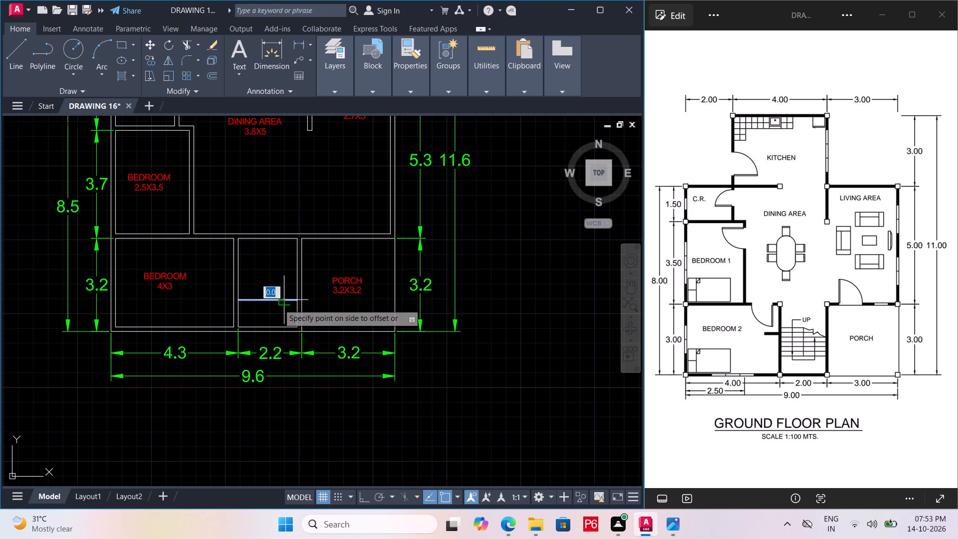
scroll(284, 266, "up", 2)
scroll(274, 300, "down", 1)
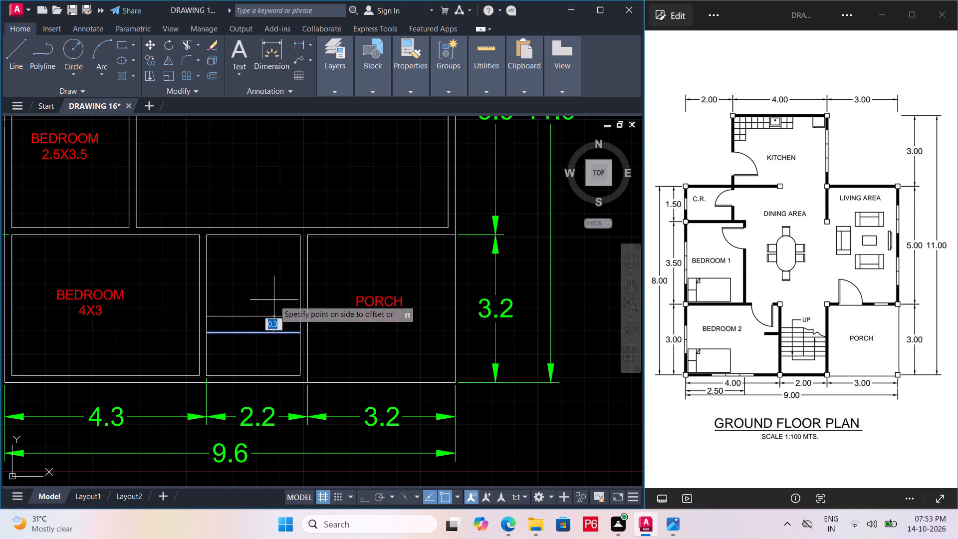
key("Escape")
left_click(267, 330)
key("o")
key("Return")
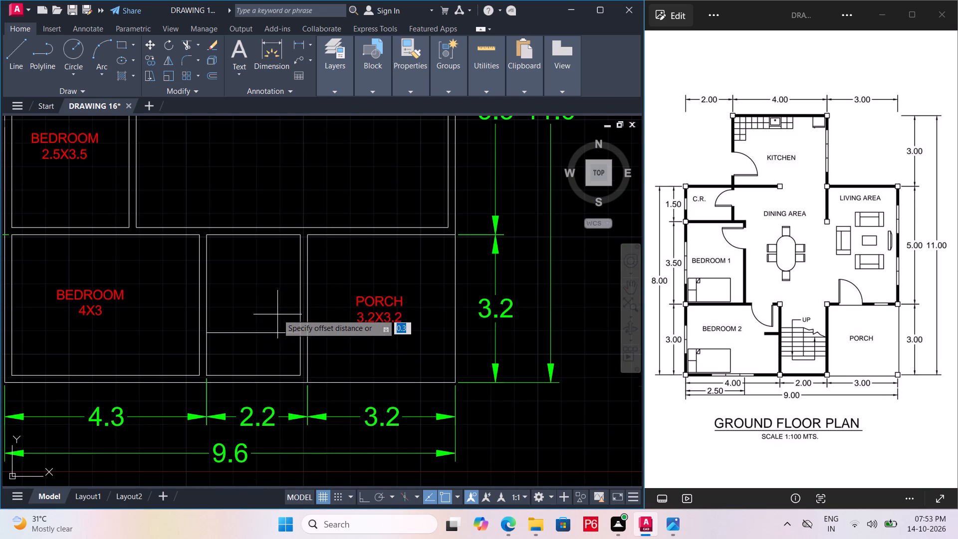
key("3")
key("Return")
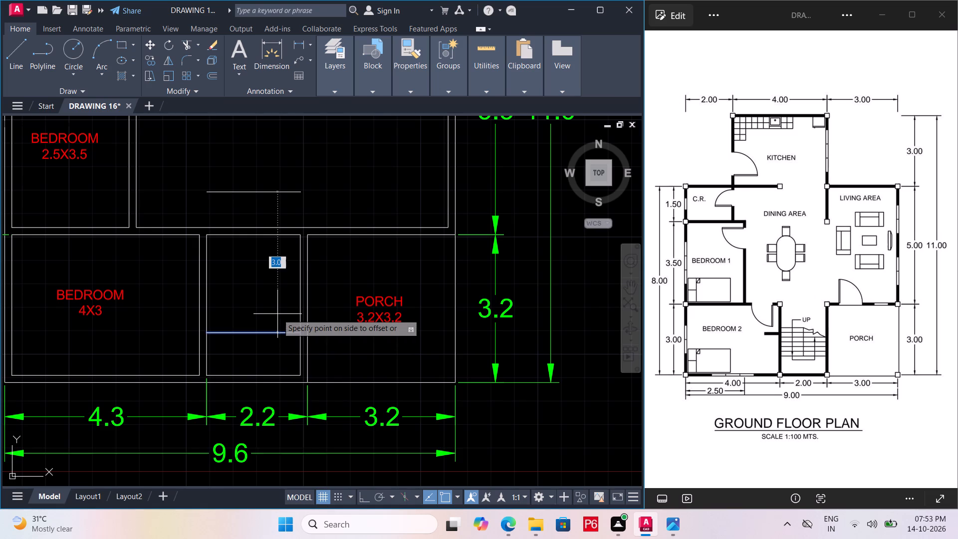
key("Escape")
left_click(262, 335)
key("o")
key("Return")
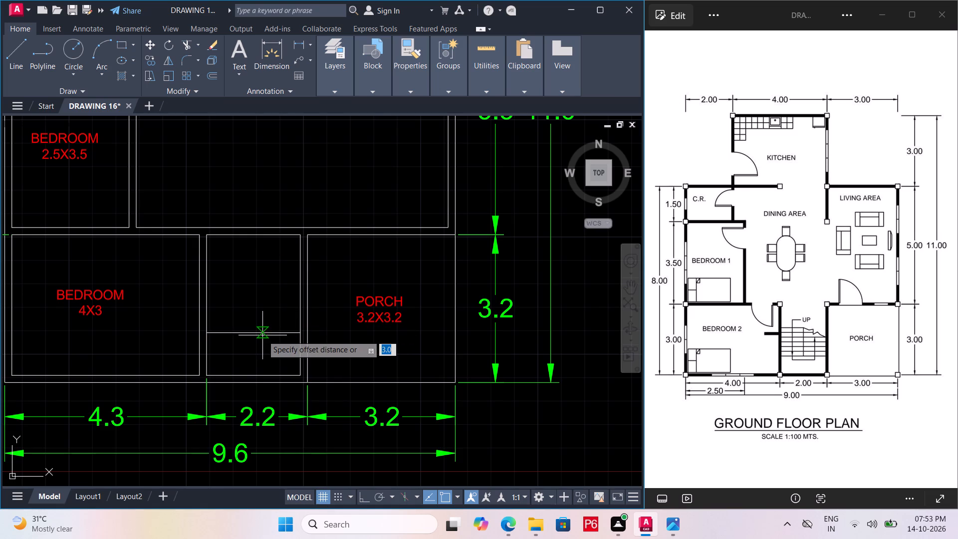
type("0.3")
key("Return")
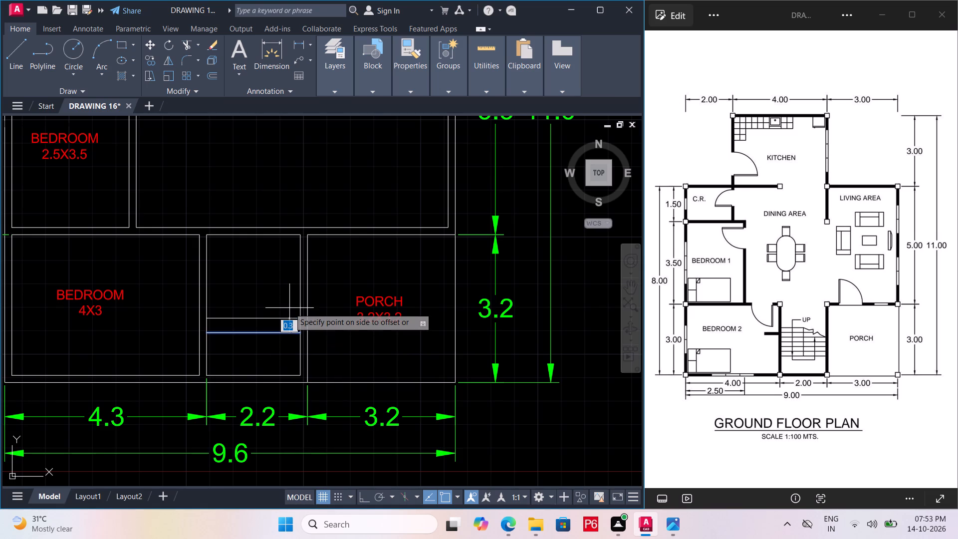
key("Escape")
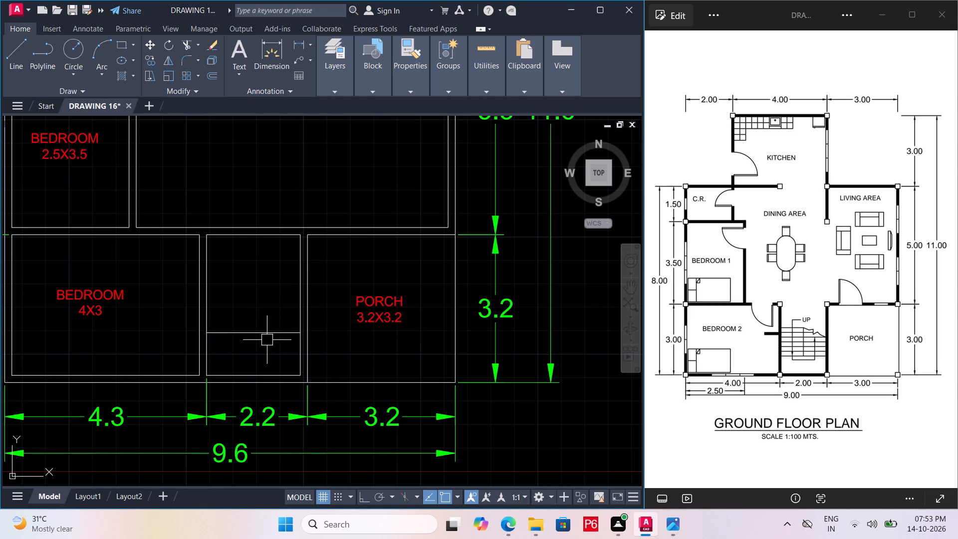
Offset the line across the stair space upward five times at 0.25 m spacing to form the stair treads.
left_click(272, 332)
key("o")
key("Return")
type("0.2")
key("5")
key("Return")
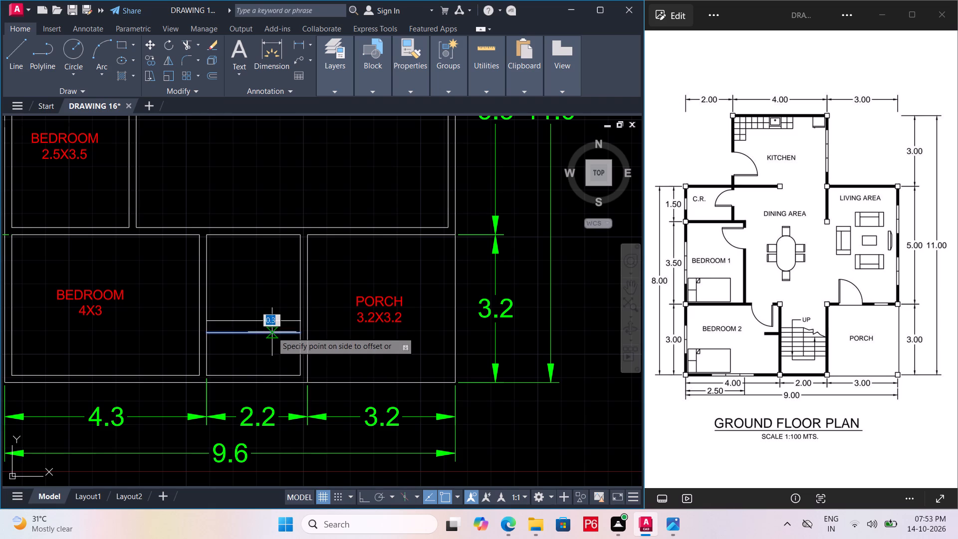
left_click(275, 316)
left_click(256, 318)
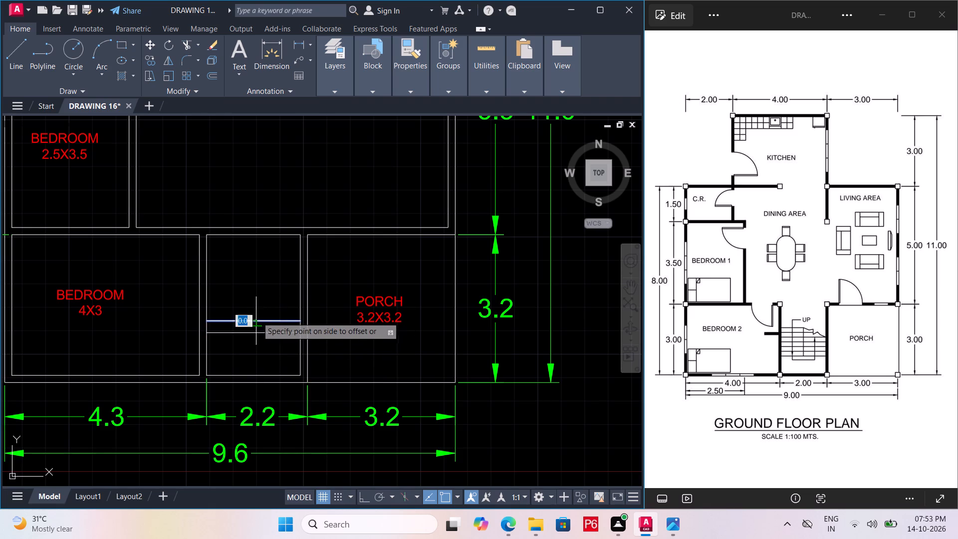
key("d")
key("BackSpace")
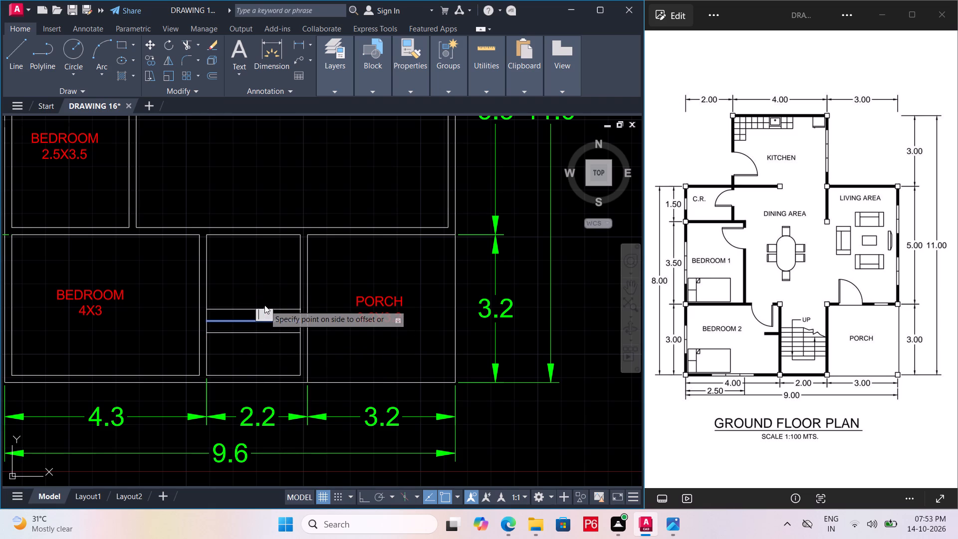
type("M")
key("space")
left_click(277, 297)
left_click(283, 260)
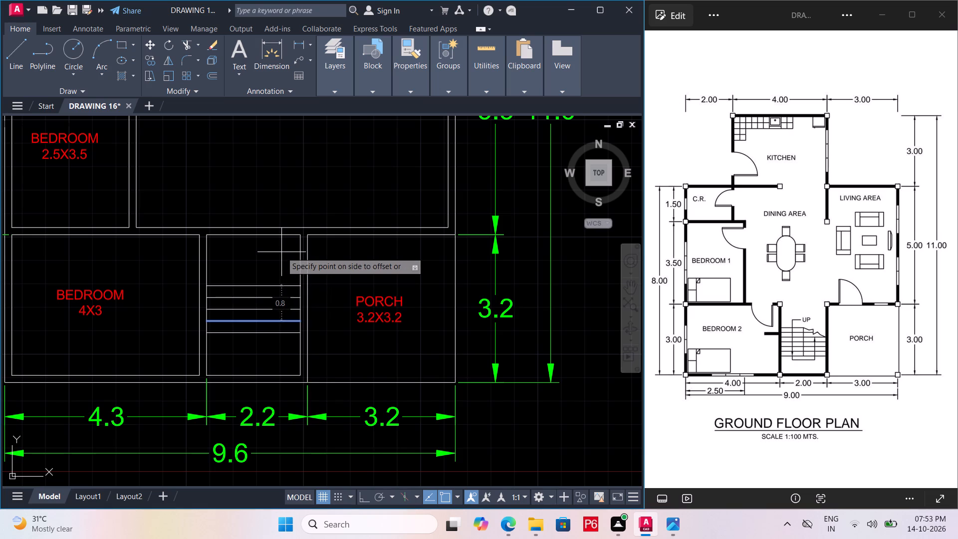
left_click(279, 244)
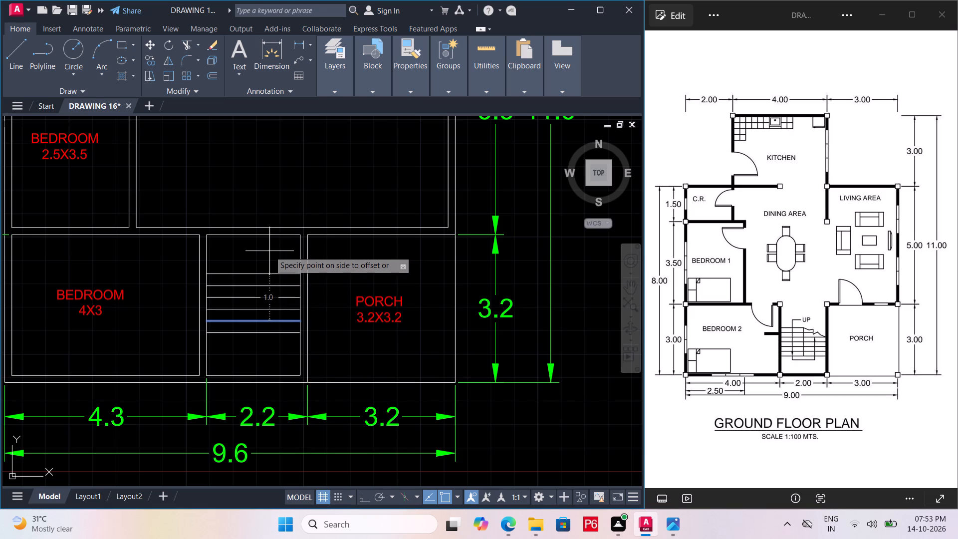
left_click(270, 251)
Save the drawing with the new stair treads.
middle_click_drag(270, 251, 271, 267)
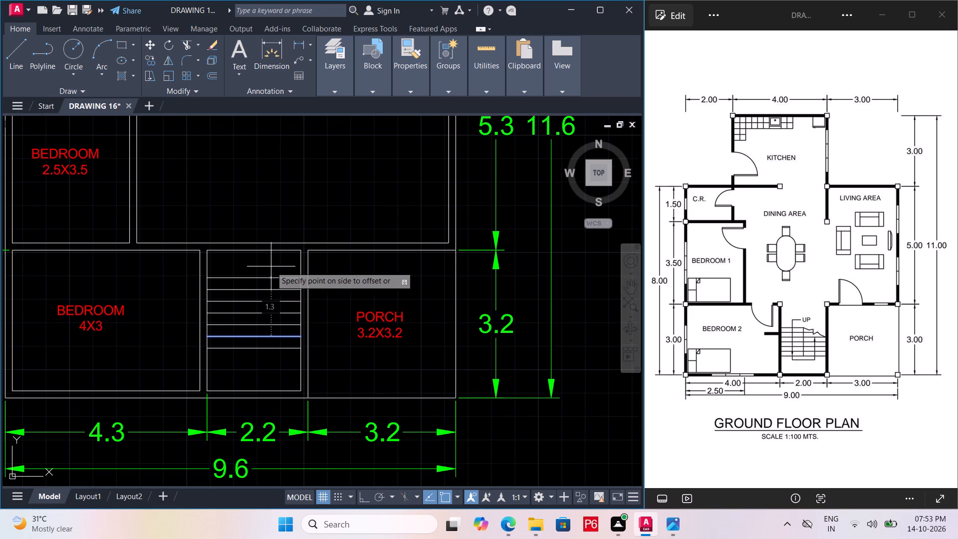
key("ctrl+s")
key("ctrl+s")
key("ctrl+s")
Extend both side wall lines of the stair space up to the dining area's wall line.
scroll(258, 256, "up", 1)
type("EX")
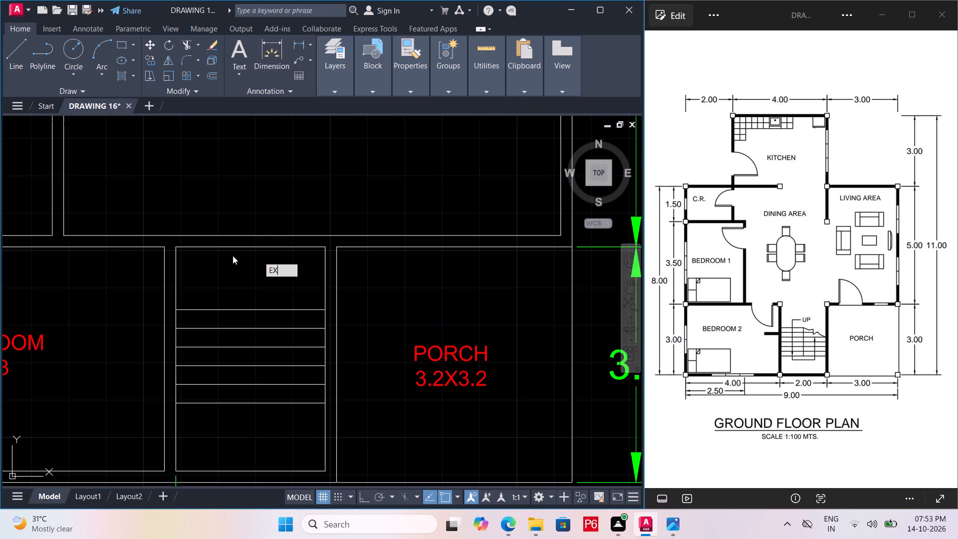
key("space")
key("space")
left_click_drag(177, 269, 187, 266)
left_click(329, 270)
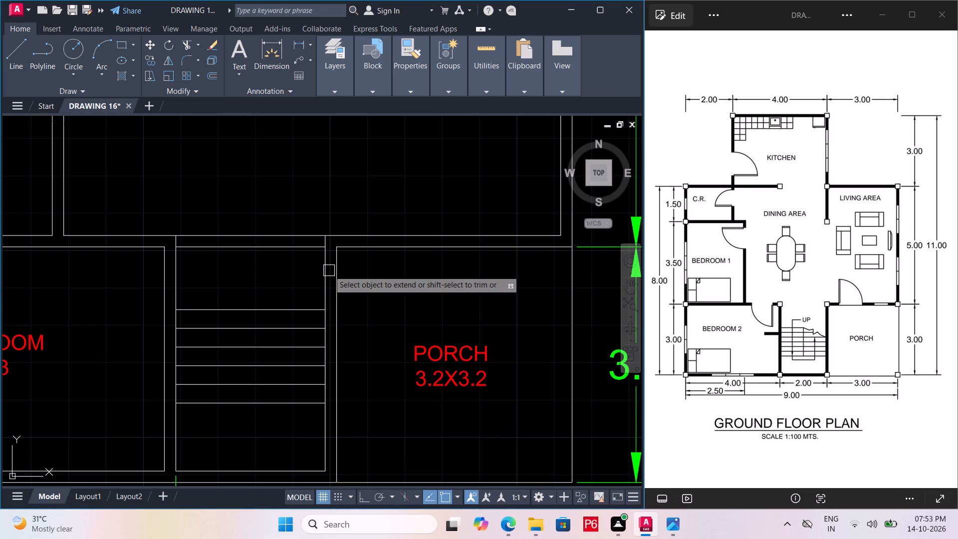
key("Escape")
Trim away the two wall lines crossing the top of the stair space to open it to the dining area.
type("TR")
key("space")
key("space")
left_click(302, 222)
left_click(272, 273)
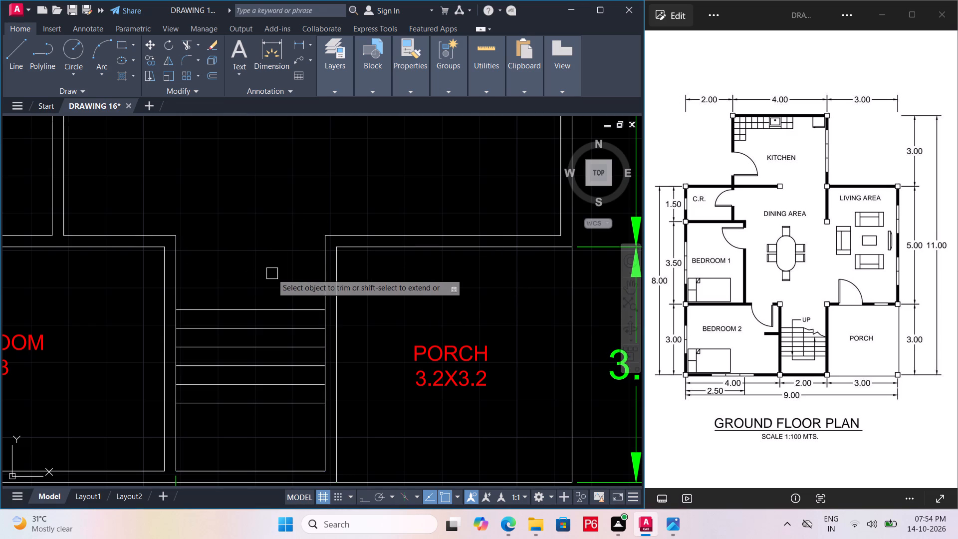
Save the drawing with the opened stair entrance.
key("ctrl+s")
key("ctrl+s")
key("ctrl+s")
key("ctrl+s")
Draw a vertical line about 1.3 m long near the middle of the stairs, from the lowest tread line to the highest.
middle_click_drag(272, 273, 304, 228, "ctrl")
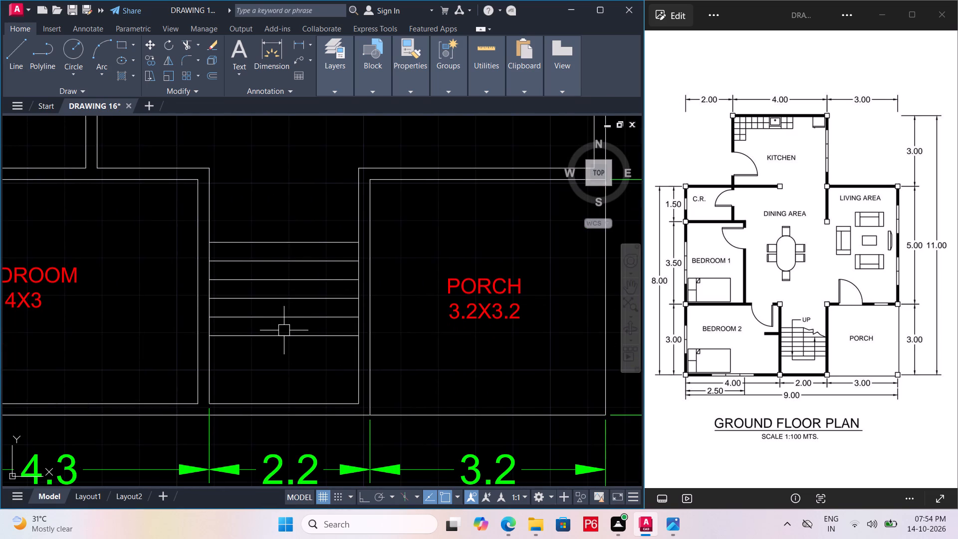
type("L")
key("space")
left_click_drag(290, 335, 290, 305)
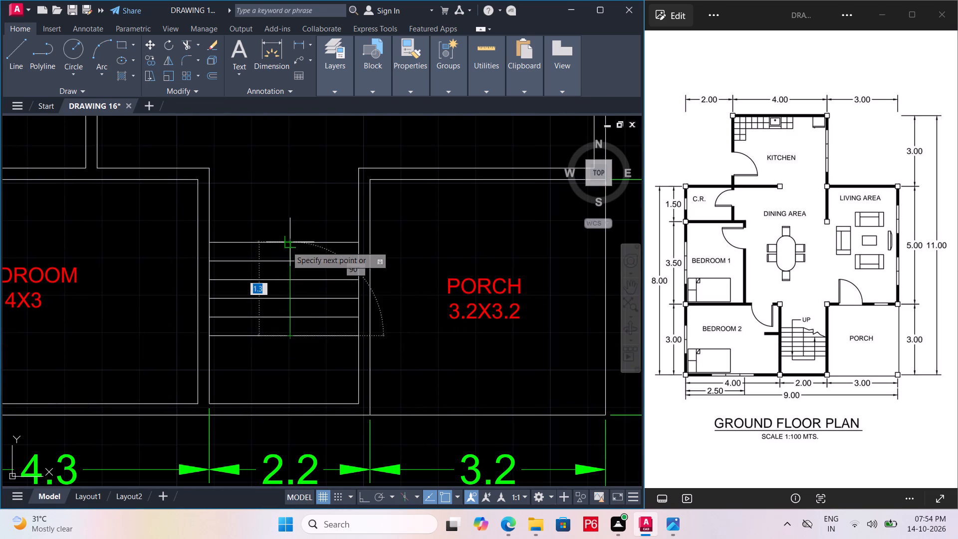
left_click(286, 246)
key("Escape")
Save the drawing with the stair dividing line.
key("ctrl+s")
key("ctrl+s")
key("ctrl+s")
key("ctrl+s")
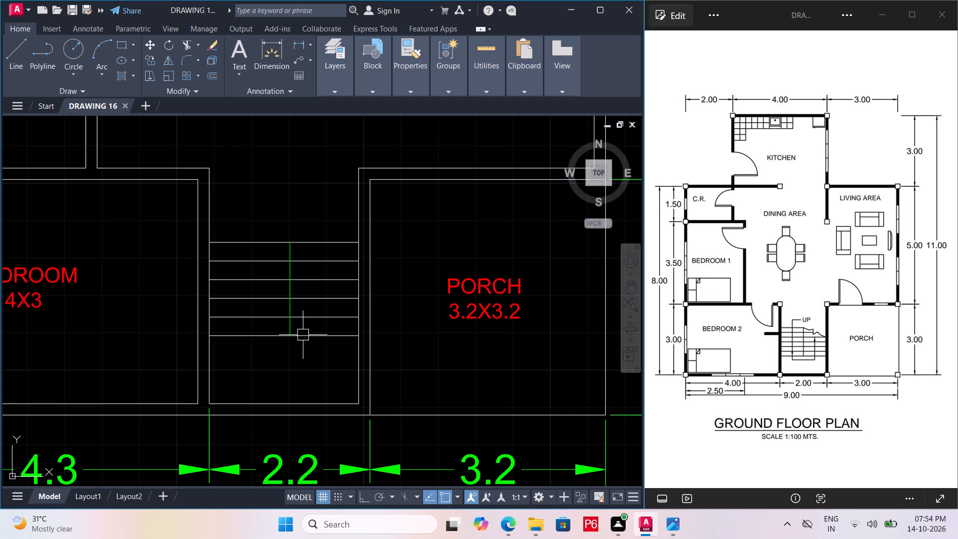
key("ctrl+s")
key("ctrl+s")
key("ctrl+s")
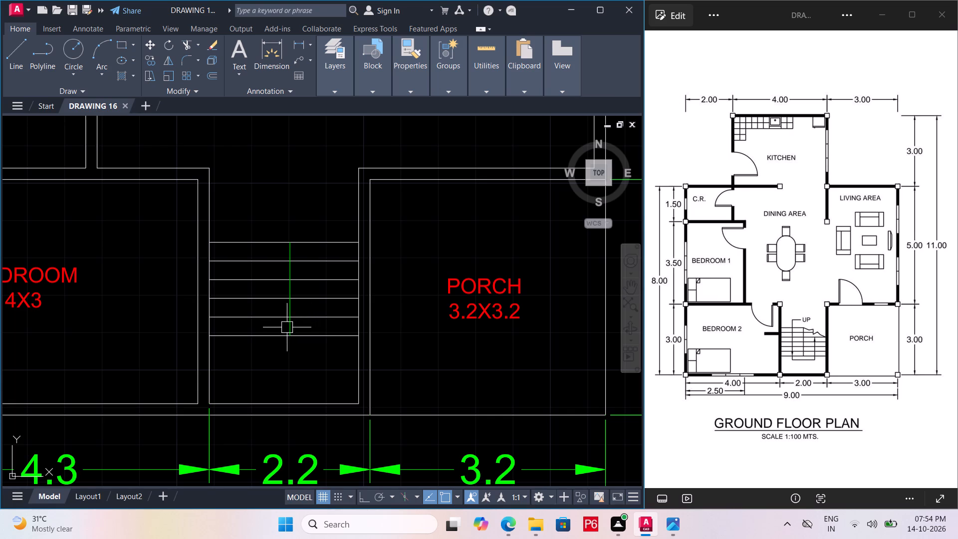
Move the vertical stair dividing line to layer 0 and accept white as the layer colour.
left_click(290, 327)
left_click(340, 89)
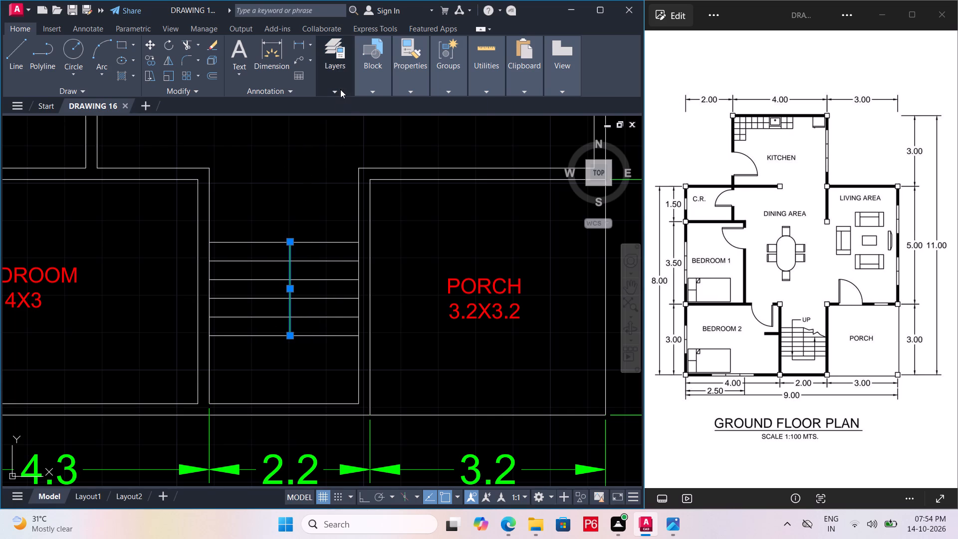
left_click(391, 108)
left_click(404, 116)
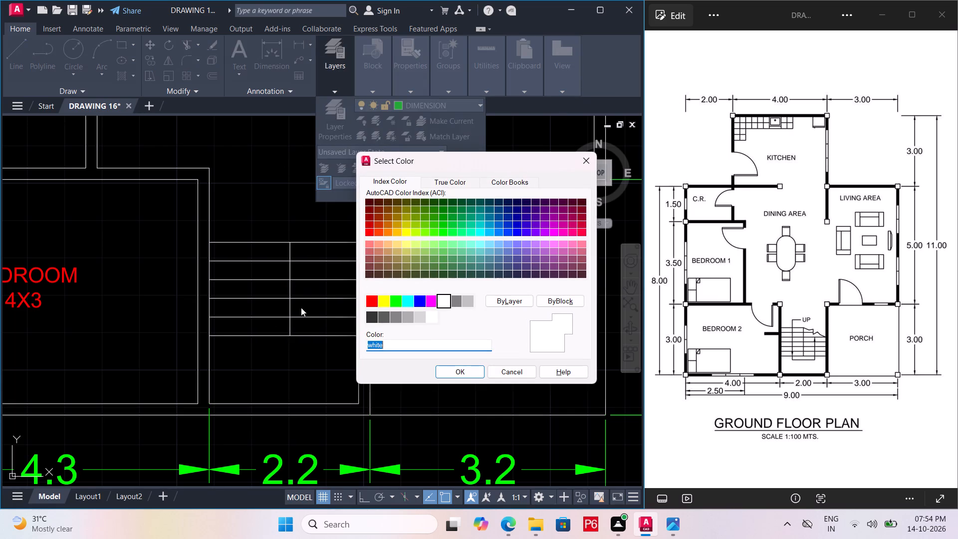
left_click(459, 369)
key("Escape")
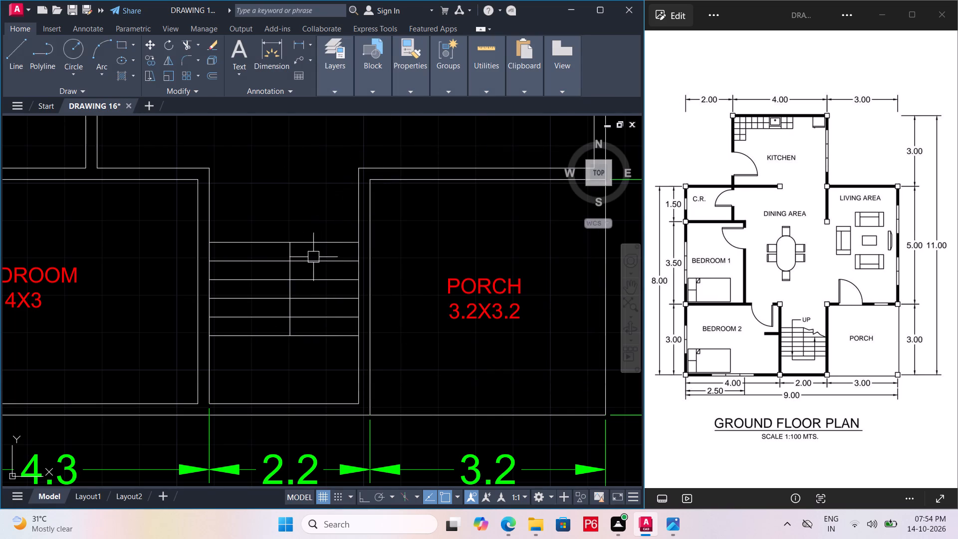
Save the drawing with the white stair dividing line.
key("ctrl+s")
key("ctrl+s")
key("ctrl+s")
key("ctrl+s")
Draw the stair direction path from above the treads, leftward, down past the lowest tread, about 1.2 m across and up the other flight.
middle_click_drag(306, 284, 340, 279)
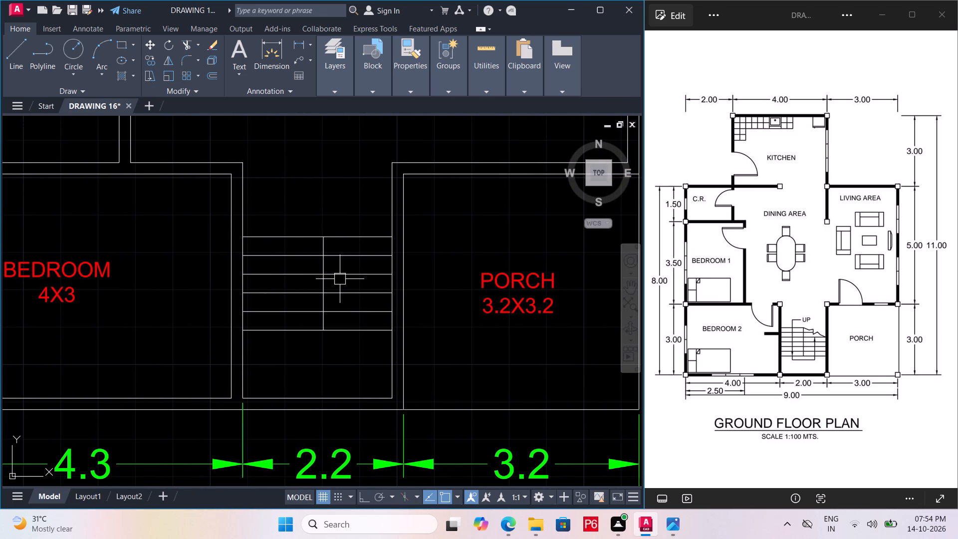
left_click(327, 88)
key("Escape")
key("l")
key("space")
left_click(325, 204)
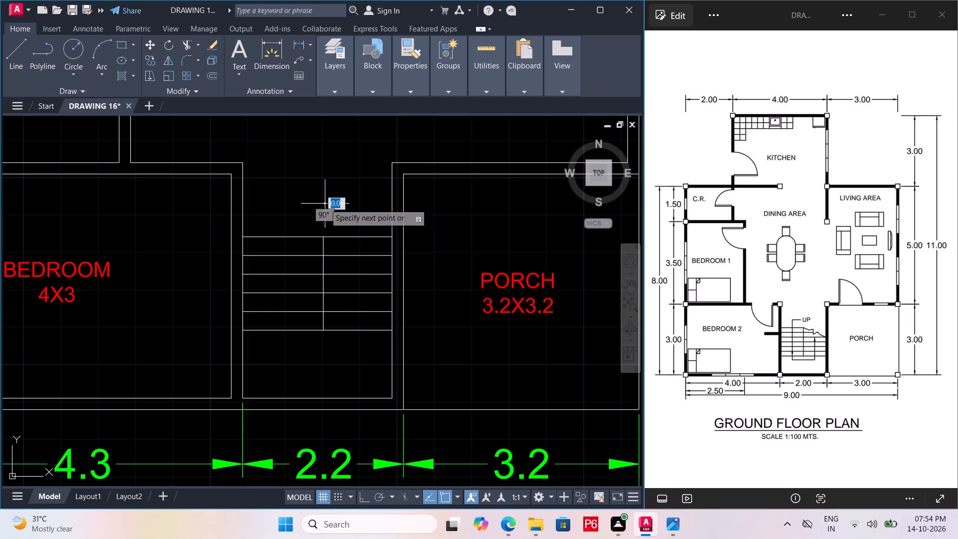
left_click(272, 205)
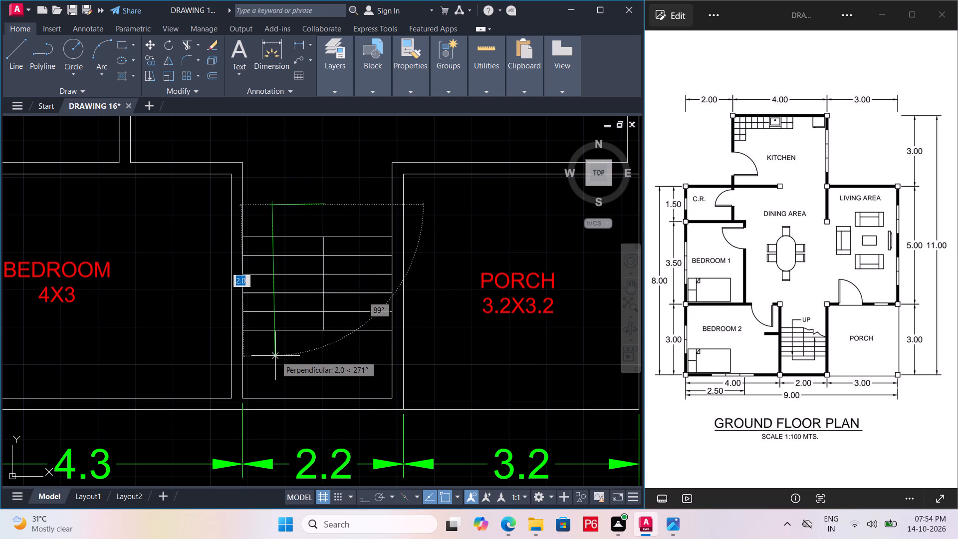
left_click_drag(270, 363, 279, 360)
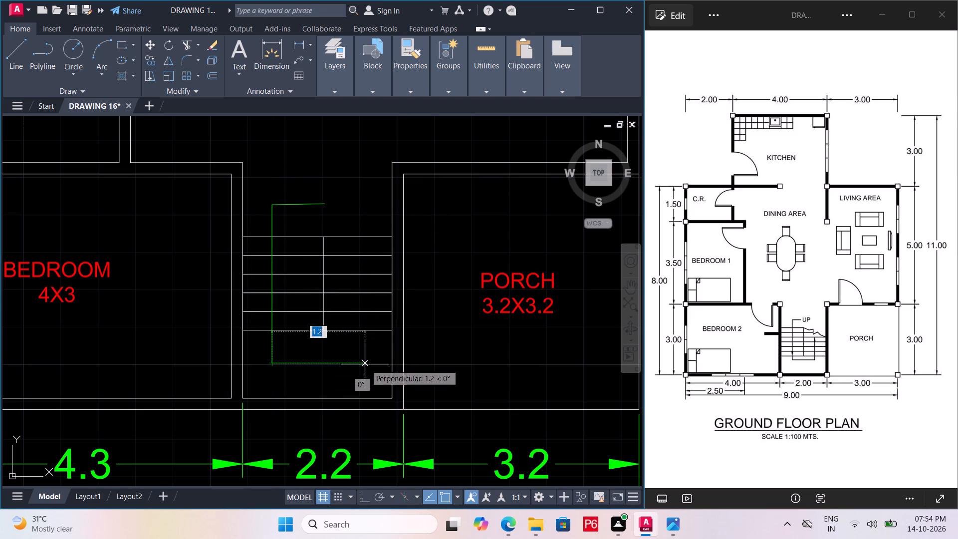
left_click_drag(365, 364, 365, 357)
scroll(358, 290, "up", 1)
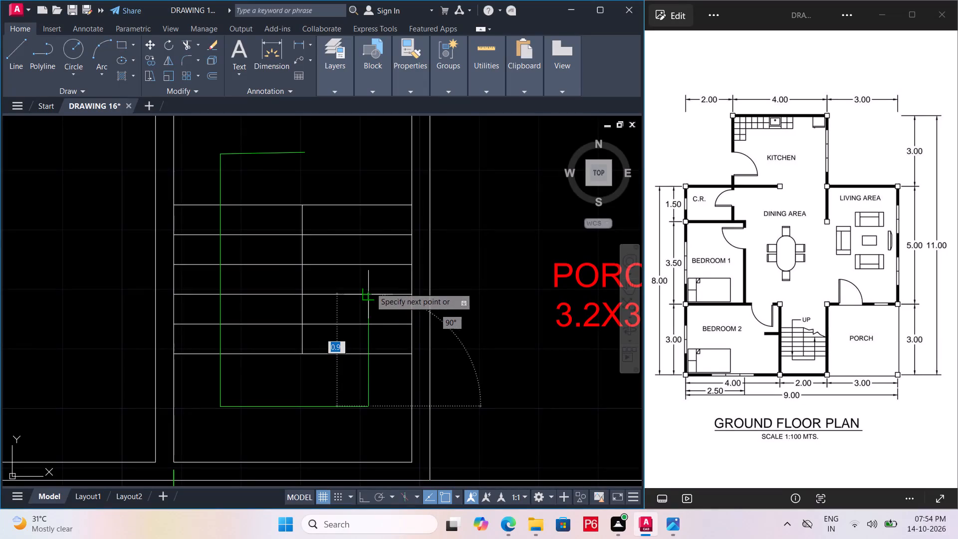
left_click(369, 286)
Draw a closed triangular arrowhead pointing up at the end of the stair direction path, its base extending about 0.1 m either side.
scroll(347, 283, "up", 2)
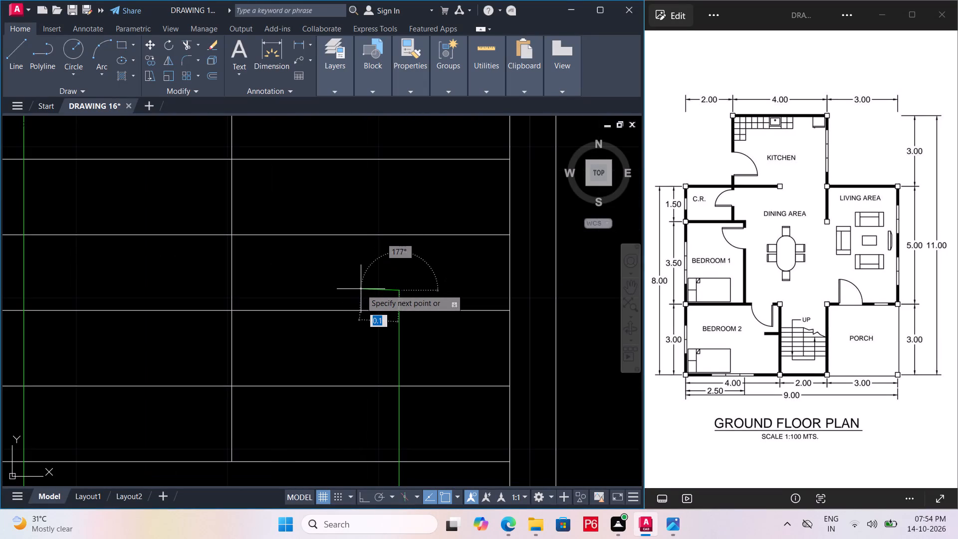
key("F8")
left_click_drag(366, 292, 377, 280)
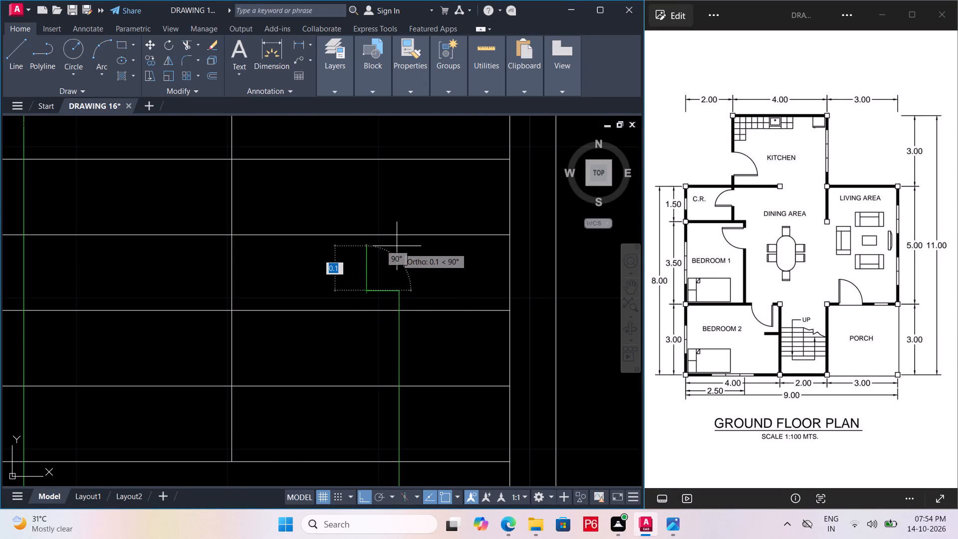
key("F8")
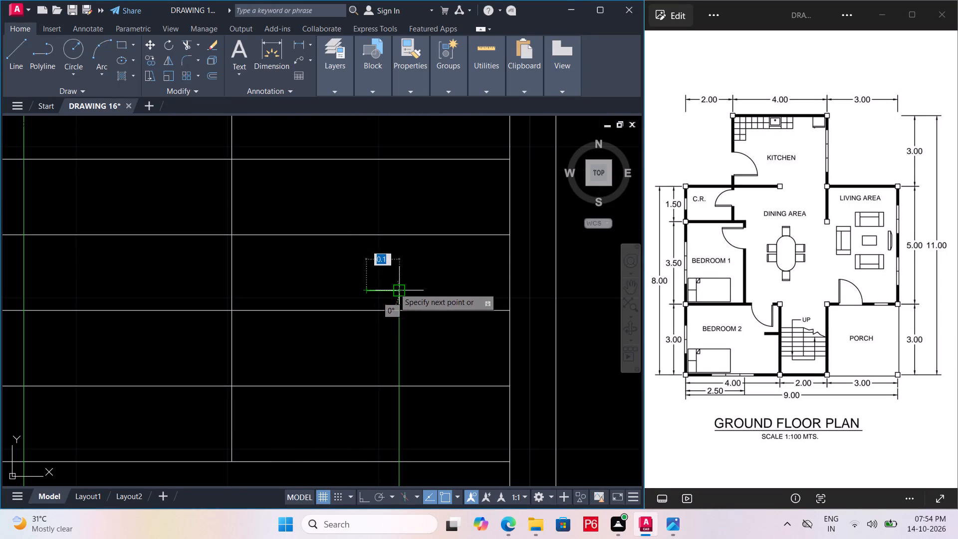
left_click(399, 248)
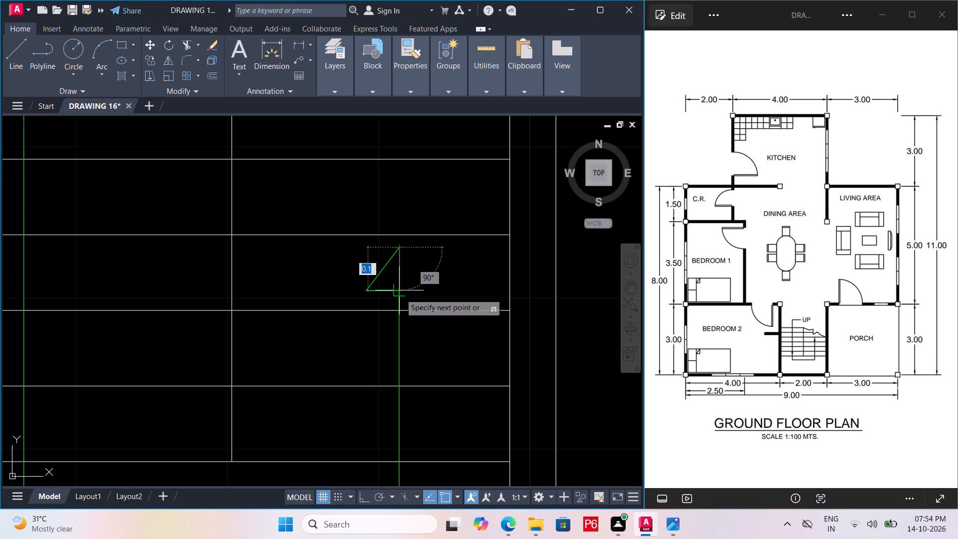
left_click(430, 293)
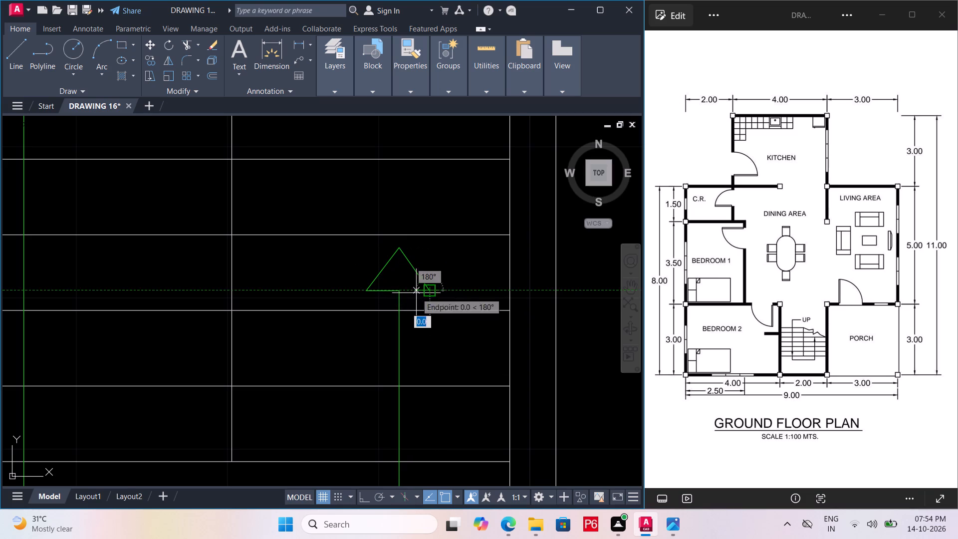
left_click(401, 293)
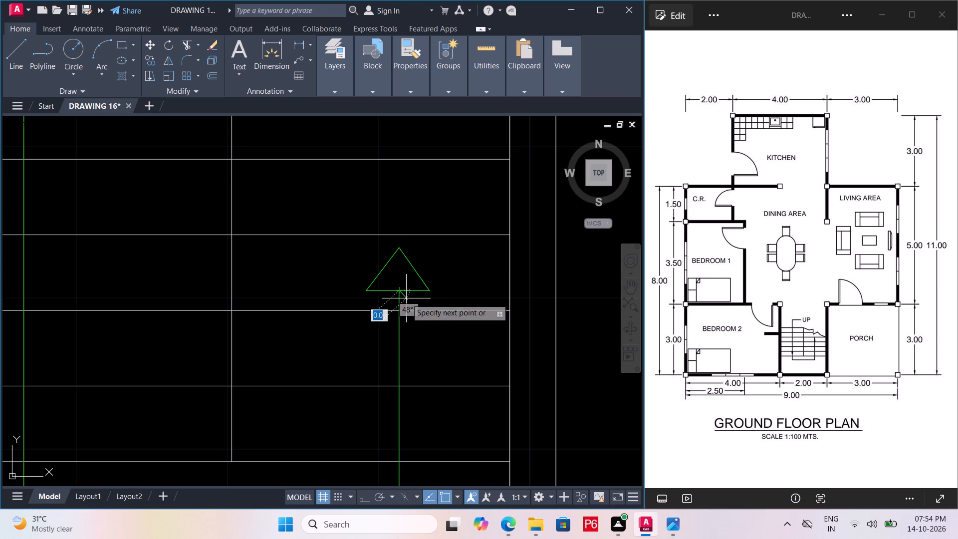
key("Escape")
Save the drawing with the stair direction arrow.
key("ctrl+s")
key("ctrl+s")
key("ctrl+s")
scroll(406, 298, "down", 2, "ctrl")
key("ctrl+s")
key("ctrl+s")
Lock the DIMENSION layer and save the drawing.
middle_click_drag(406, 298, 371, 259)
scroll(406, 298, "down", 1)
scroll(371, 259, "down", 3)
middle_click_drag(390, 282, 306, 301)
scroll(390, 282, "down", 1)
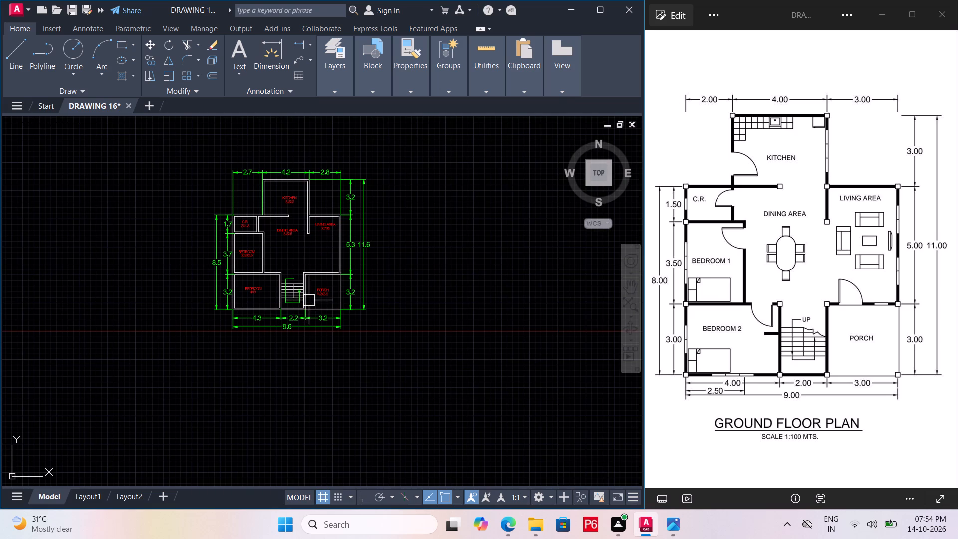
left_click(349, 84)
left_click(428, 103)
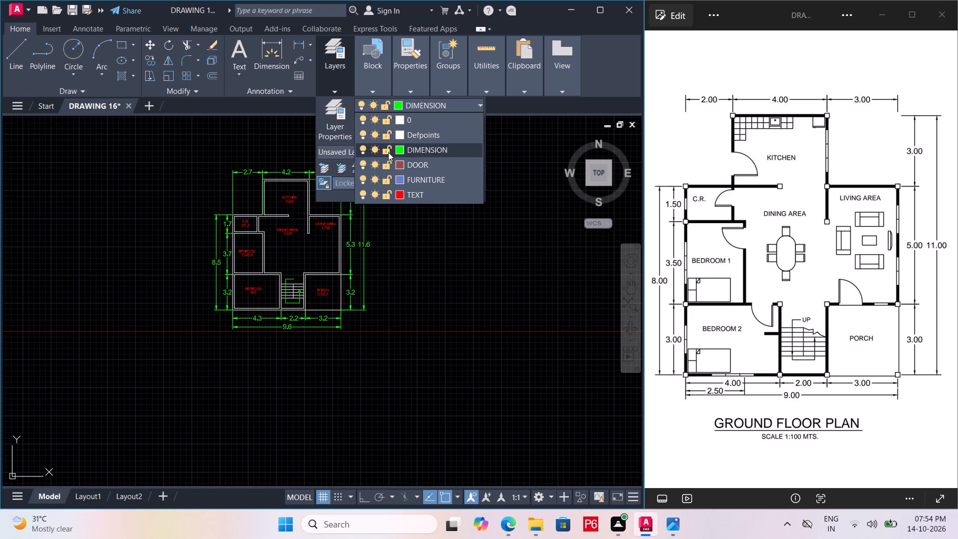
left_click(388, 152)
key("Escape")
key("ctrl+s")
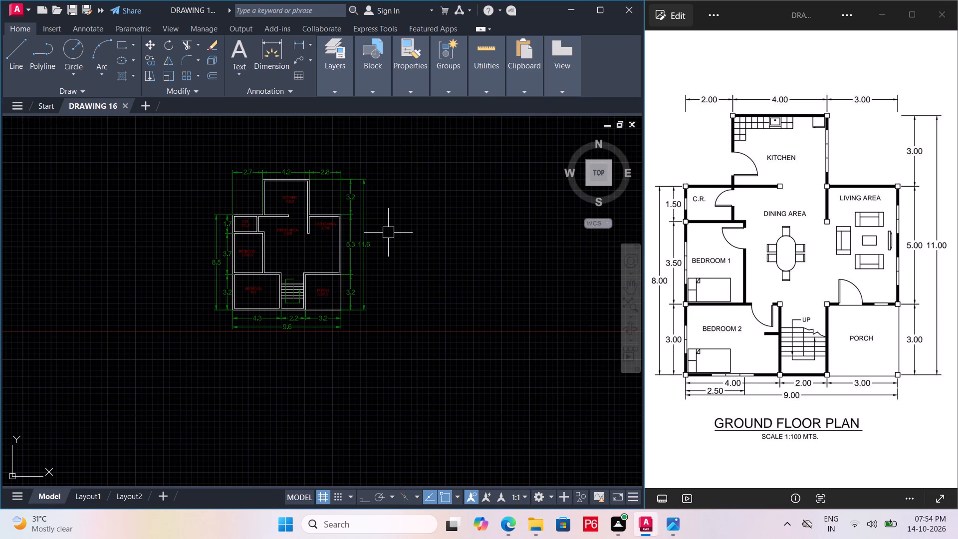
key("ctrl+s")
Lock the TEXT layer as well and save the drawing.
left_click(344, 87)
left_click(411, 106)
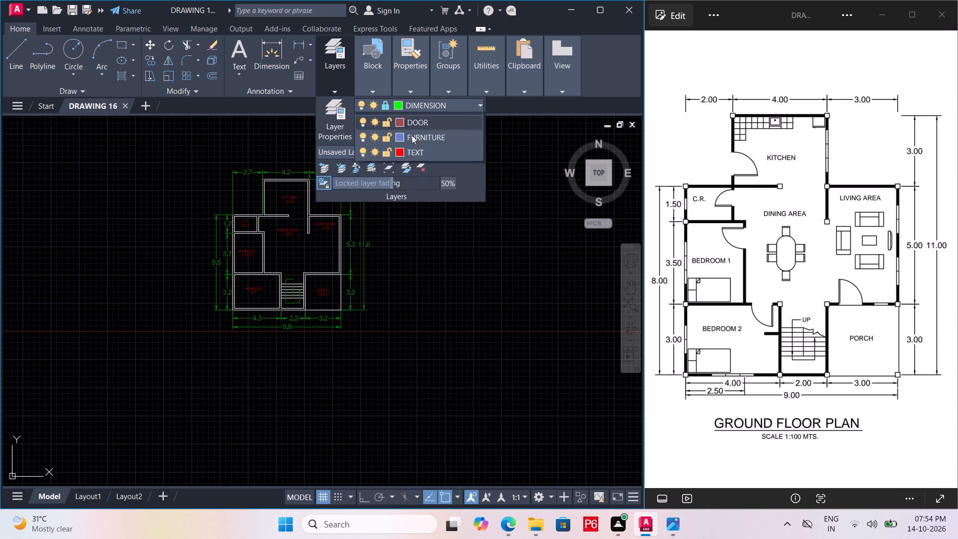
left_click(384, 195)
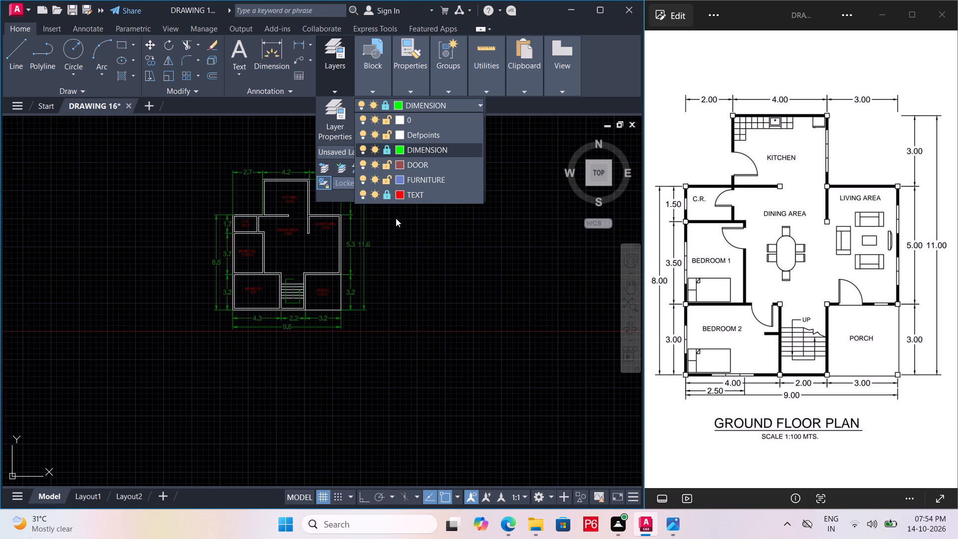
left_click(404, 229)
key("Escape")
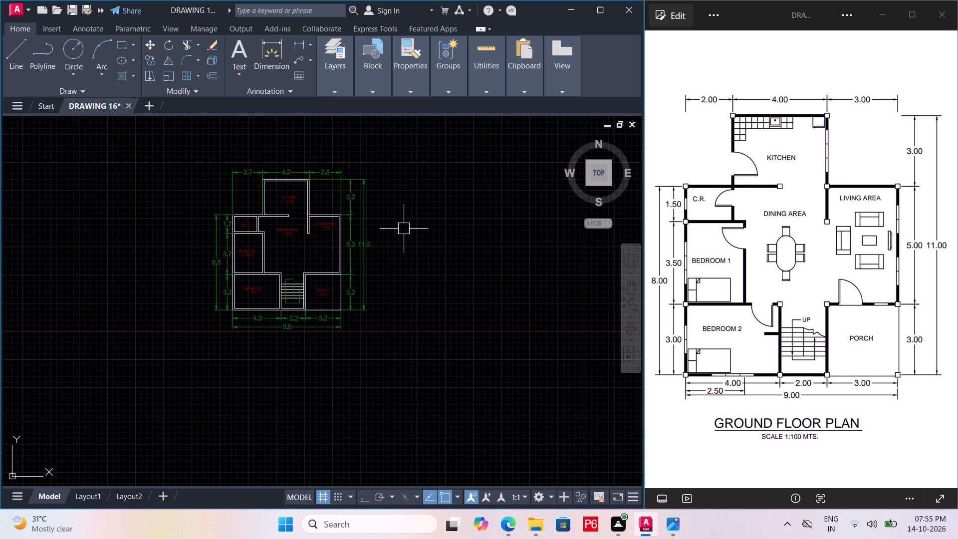
key("ctrl+s")
key("ctrl+s")
key("ctrl+s")
key("ctrl+s")
Copy the plan's walls and stair treads horizontally to the empty space east of the original, and save the drawing.
left_click_drag(171, 139, 181, 150)
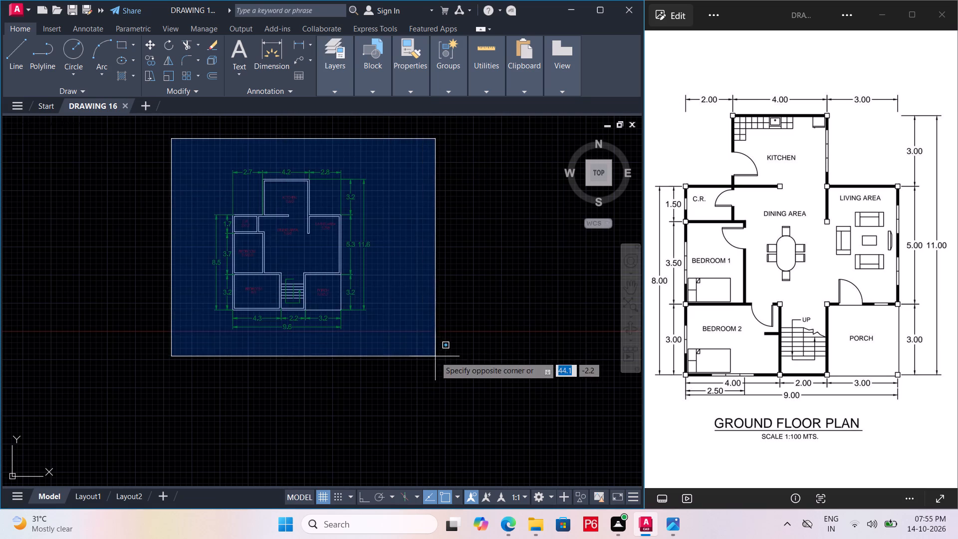
left_click(435, 356)
key("c")
key("o")
key("space")
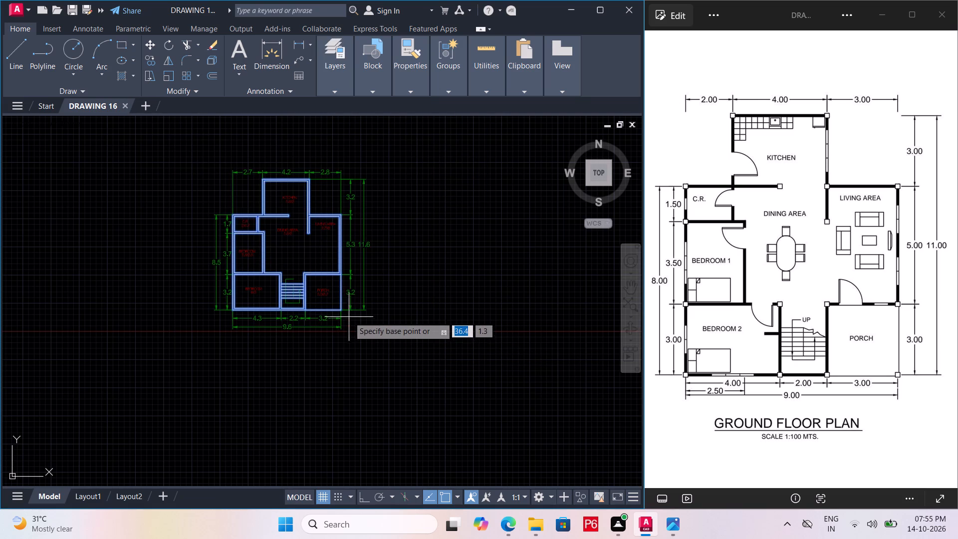
left_click_drag(344, 309, 349, 306)
middle_click_drag(552, 294, 433, 291)
key("F8")
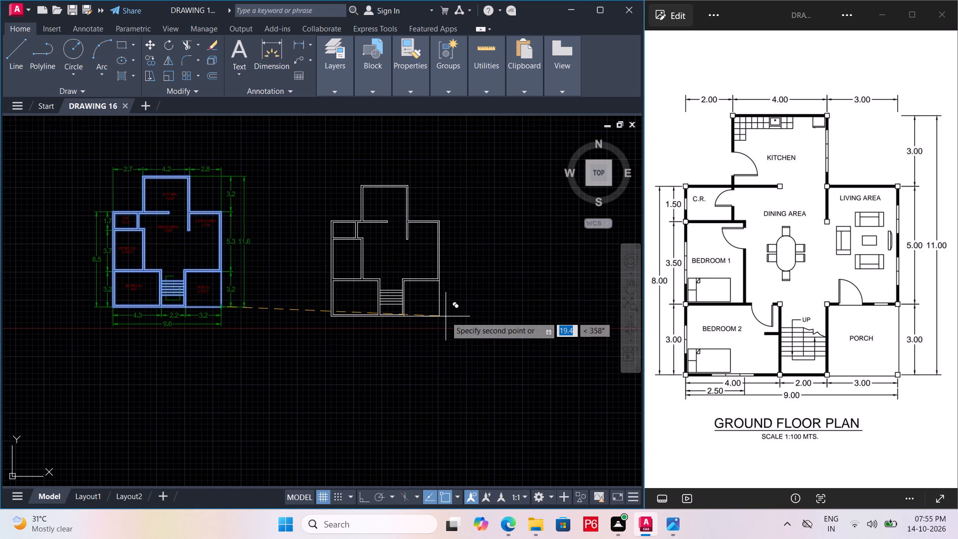
left_click(400, 322)
key("Escape")
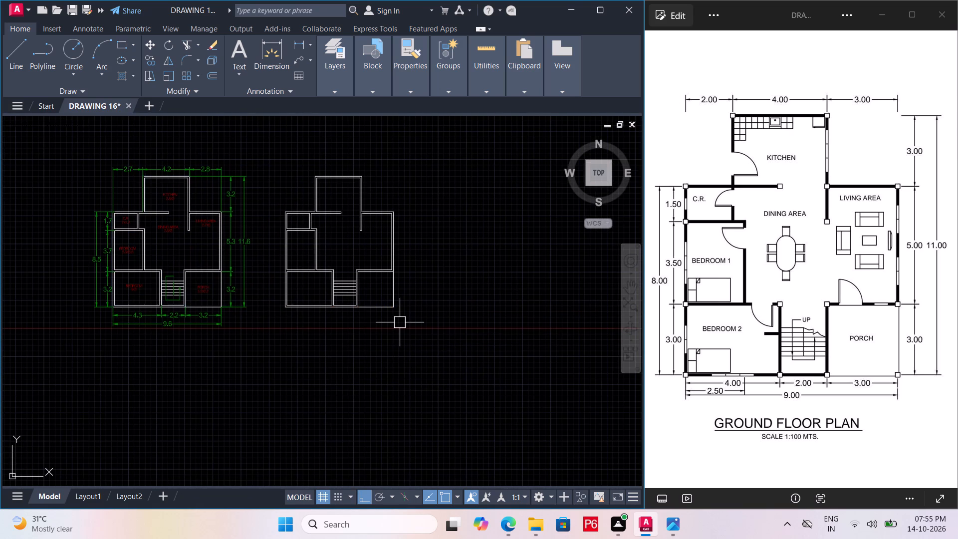
key("ctrl+s")
key("ctrl+s")
key("ctrl+s")
key("ctrl+s")
key("ctrl+s")
Unlock the DIMENSION and TEXT layers and save the drawing.
middle_click_drag(313, 259, 349, 261, "ctrl")
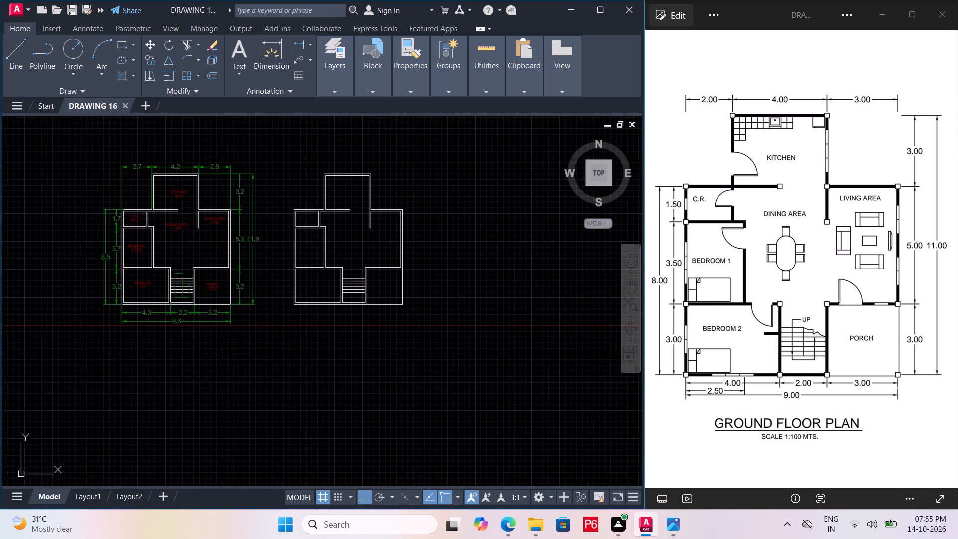
middle_click_drag(349, 261, 392, 274, "ctrl")
left_click(337, 90)
left_click(432, 107)
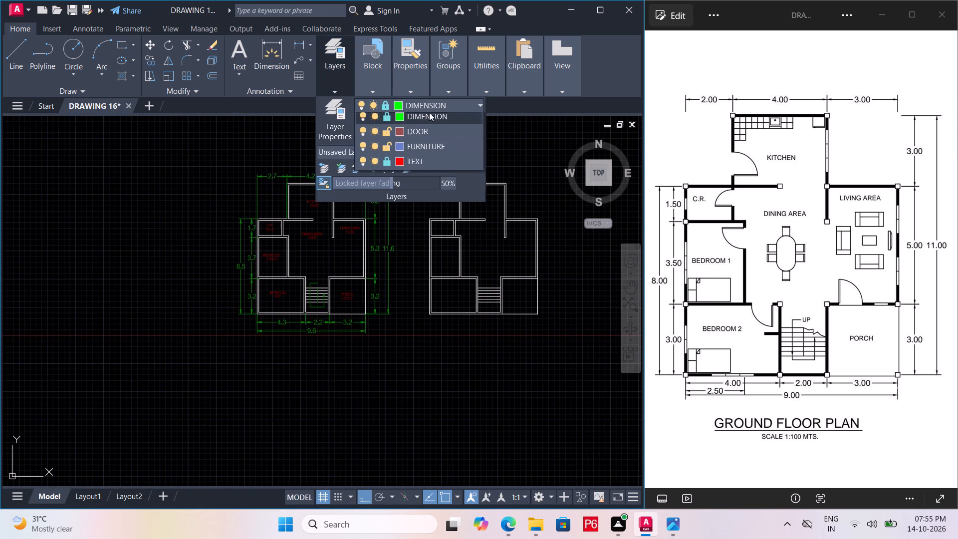
left_click(387, 148)
left_click(390, 194)
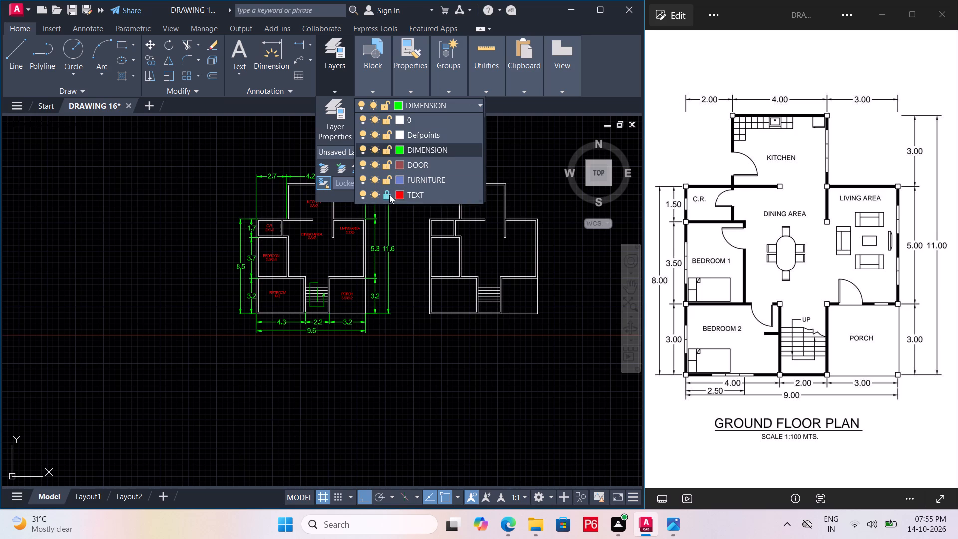
scroll(379, 264, "down", 2)
key("Escape")
key("Escape")
key("ctrl+s")
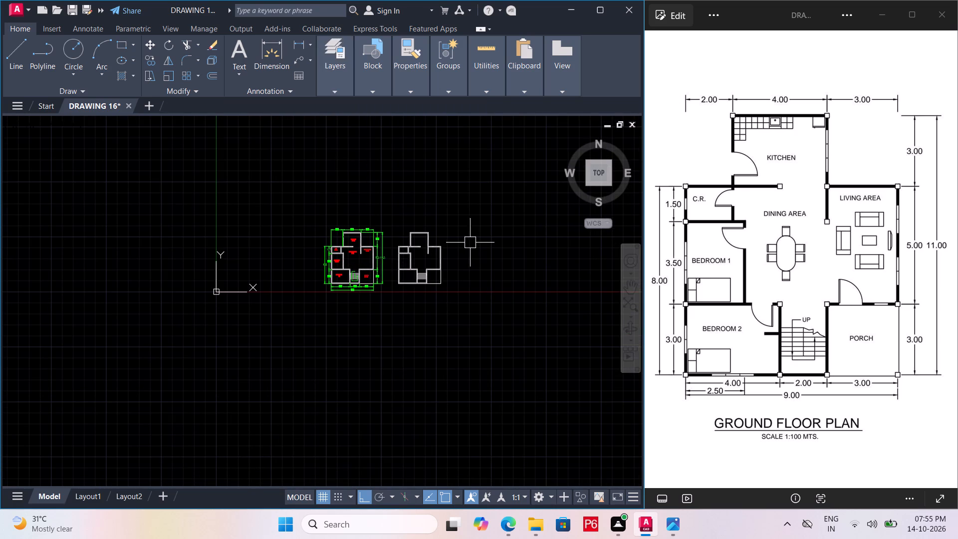
key("ctrl+s")
key("ctrl+s")
scroll(432, 245, "up", 2, "ctrl")
key("ctrl+s")
middle_click_drag(398, 282, 394, 275)
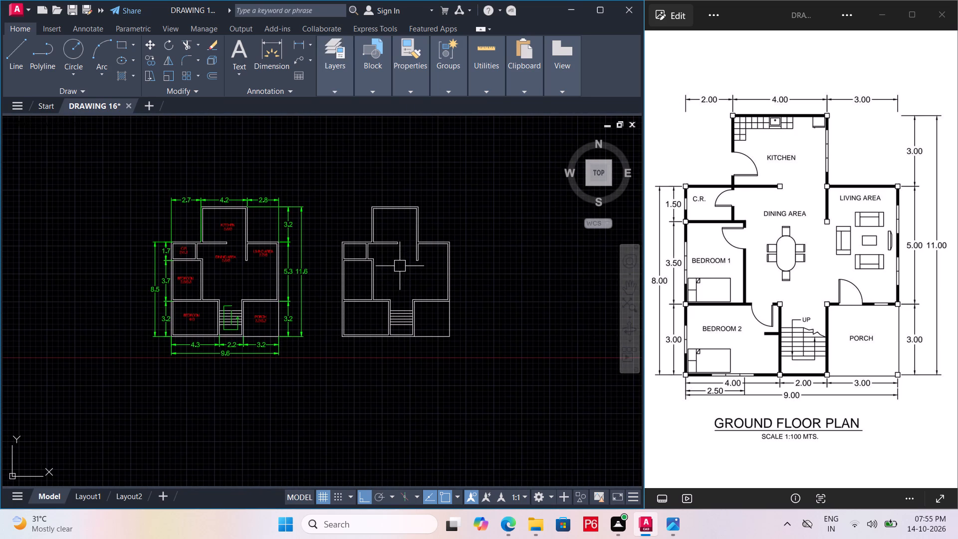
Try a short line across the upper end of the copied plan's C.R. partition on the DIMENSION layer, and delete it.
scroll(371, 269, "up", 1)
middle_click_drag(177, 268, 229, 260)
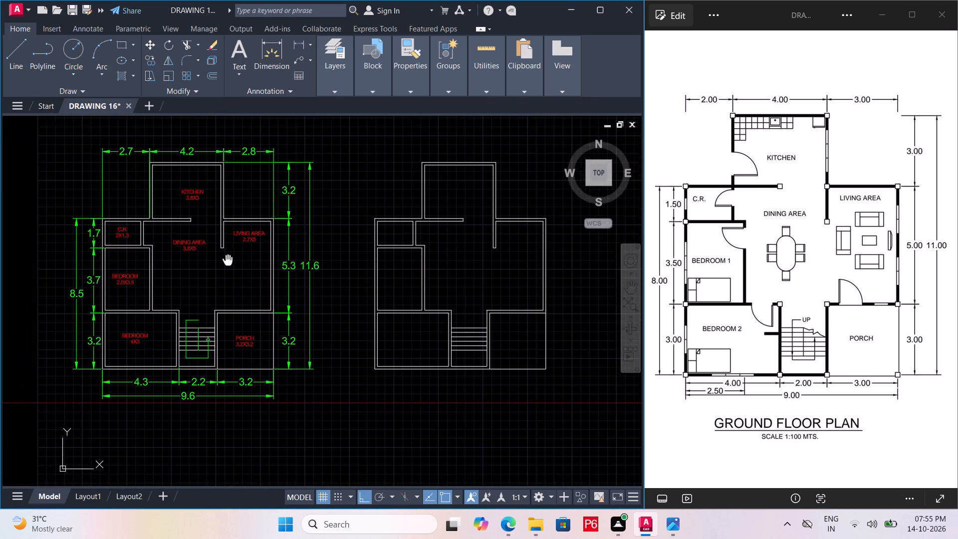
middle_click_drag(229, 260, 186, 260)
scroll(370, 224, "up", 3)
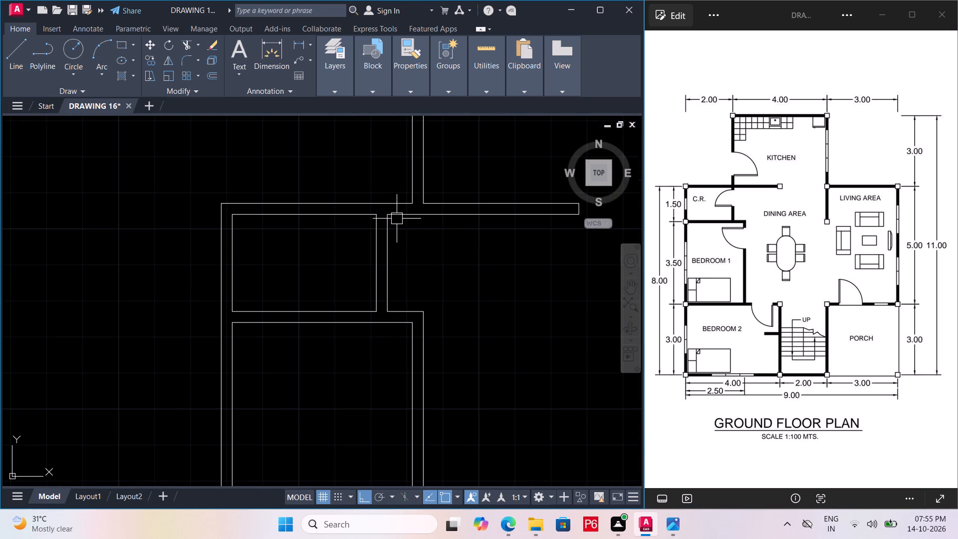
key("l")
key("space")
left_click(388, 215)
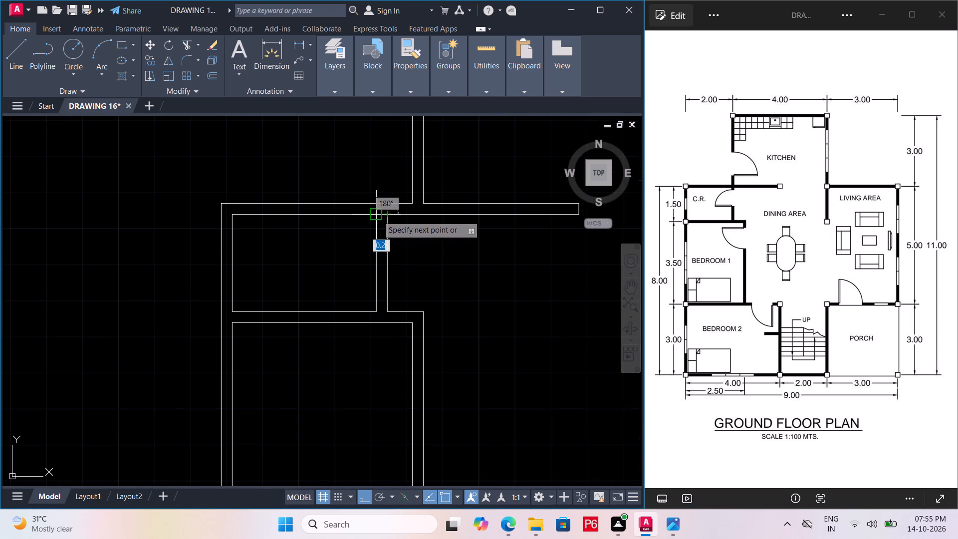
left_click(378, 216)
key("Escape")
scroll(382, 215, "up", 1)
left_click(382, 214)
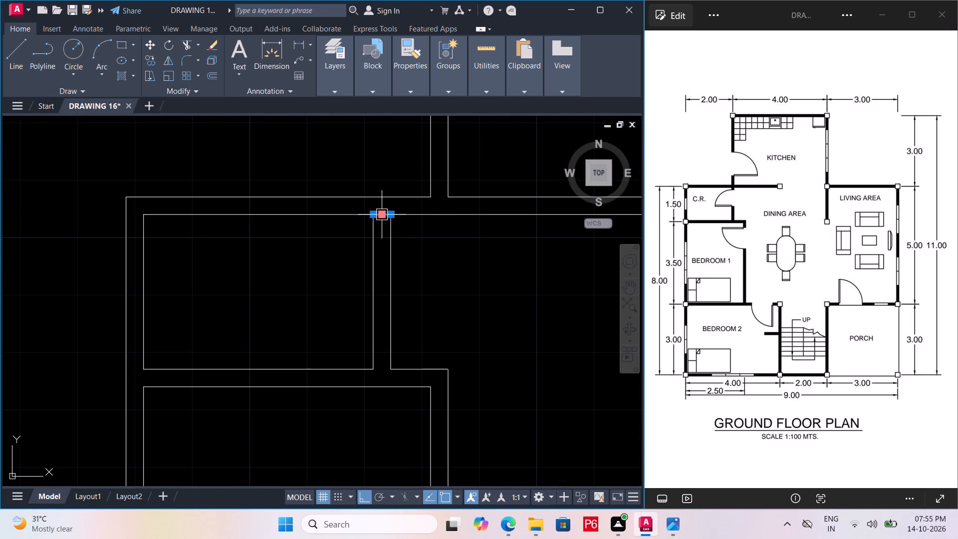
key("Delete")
Make layer 0 current and draw a line across the upper end of the C.R. partition wall in the copied plan.
left_click(337, 97)
left_click(412, 111)
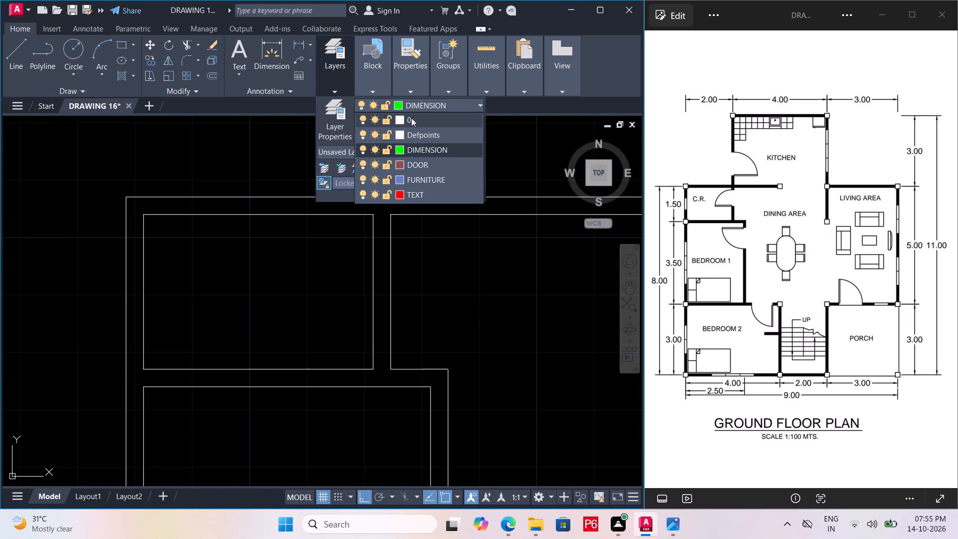
left_click(411, 118)
key("Escape")
type("L")
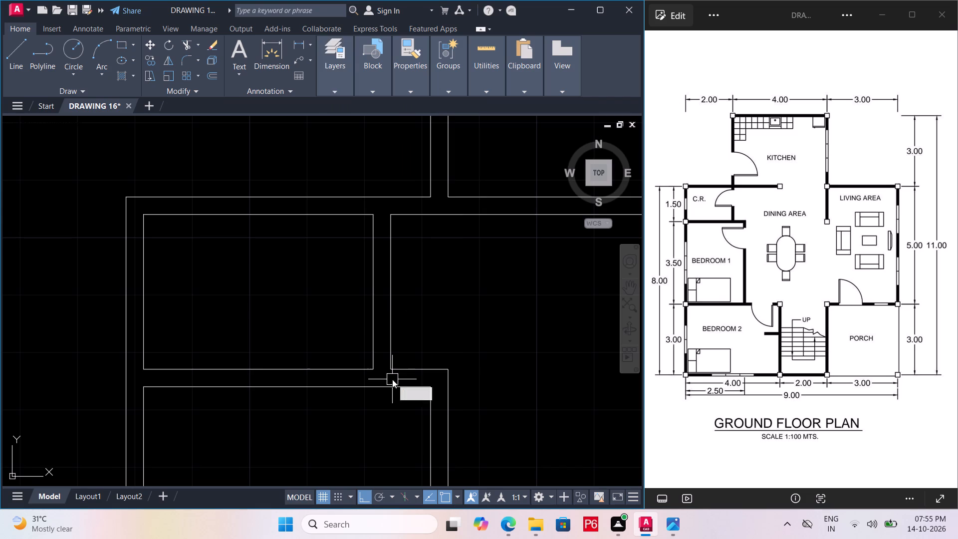
key("space")
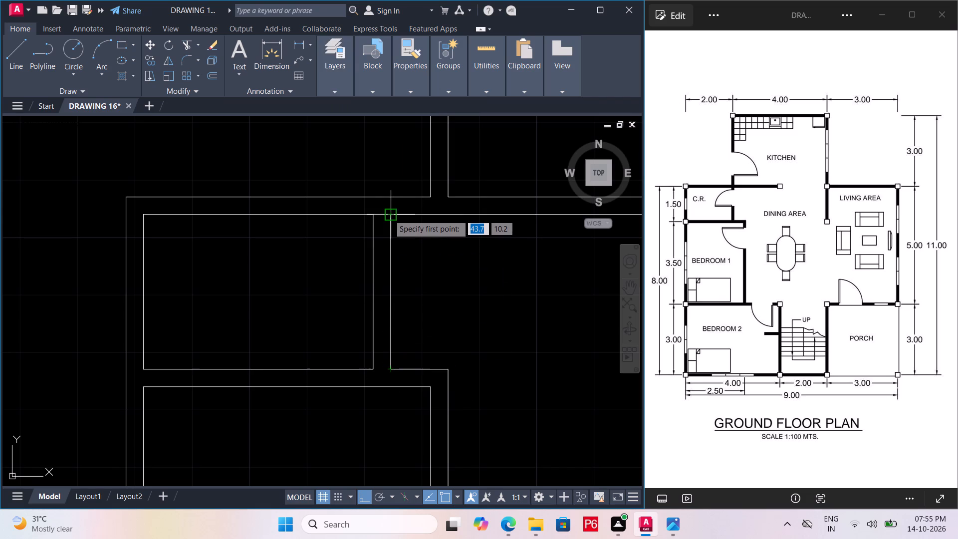
left_click(389, 215)
left_click(369, 215)
key("space")
Offset the short line across the C.R. partition downward by 0.91 m to mark the door width.
left_click(378, 213)
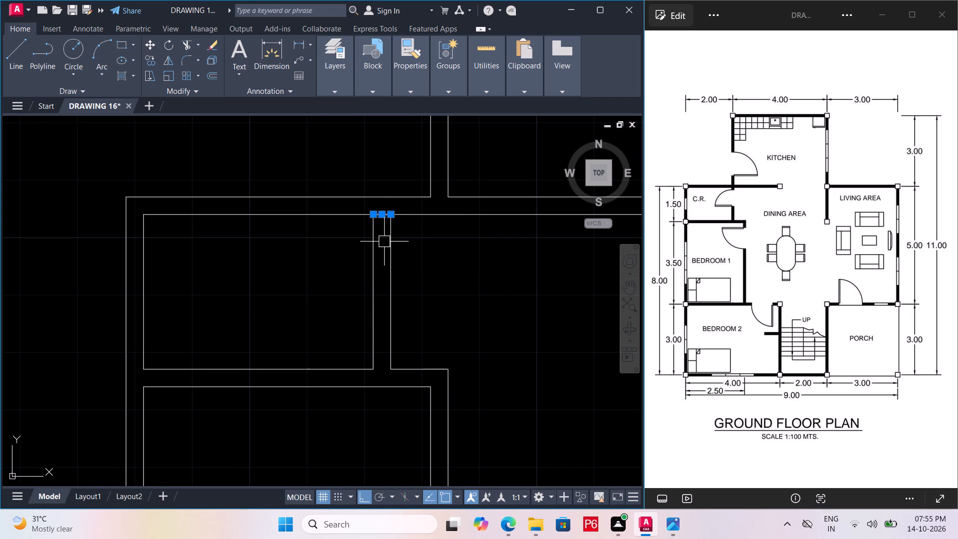
key("o")
key("Return")
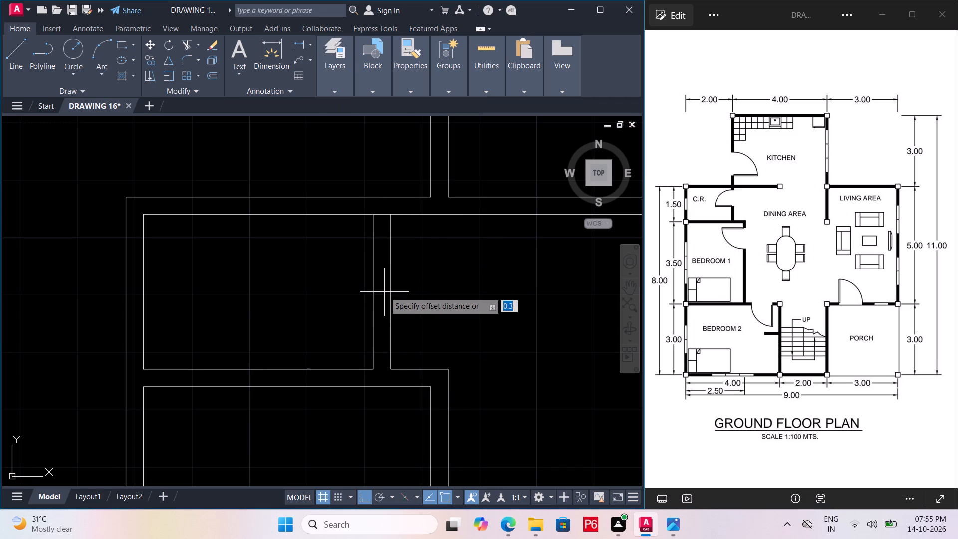
type("0.91")
key("Return")
left_click(384, 292)
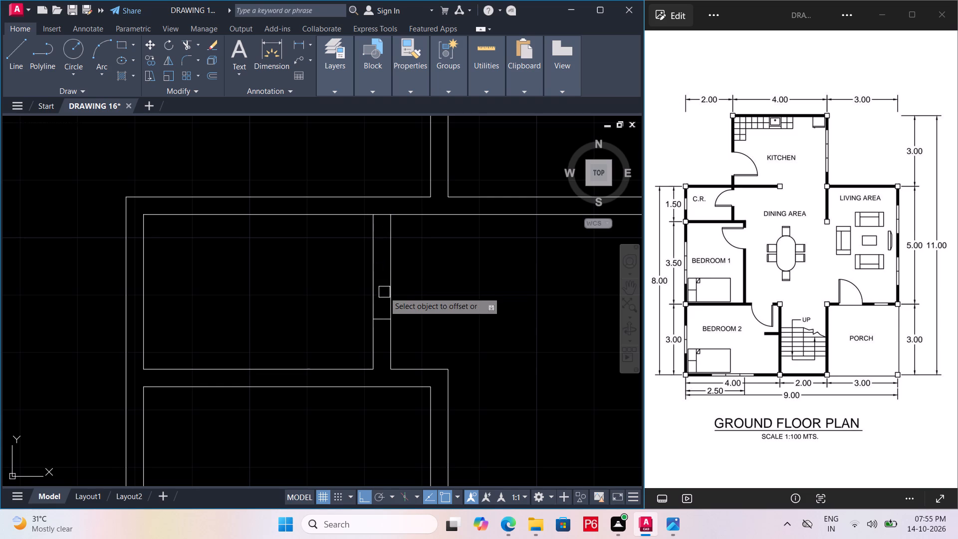
key("Escape")
Trim both faces of the C.R. partition between the two marks to open the doorway, and save the drawing.
type("TR")
key("space")
key("space")
left_click(414, 297)
left_click(346, 288)
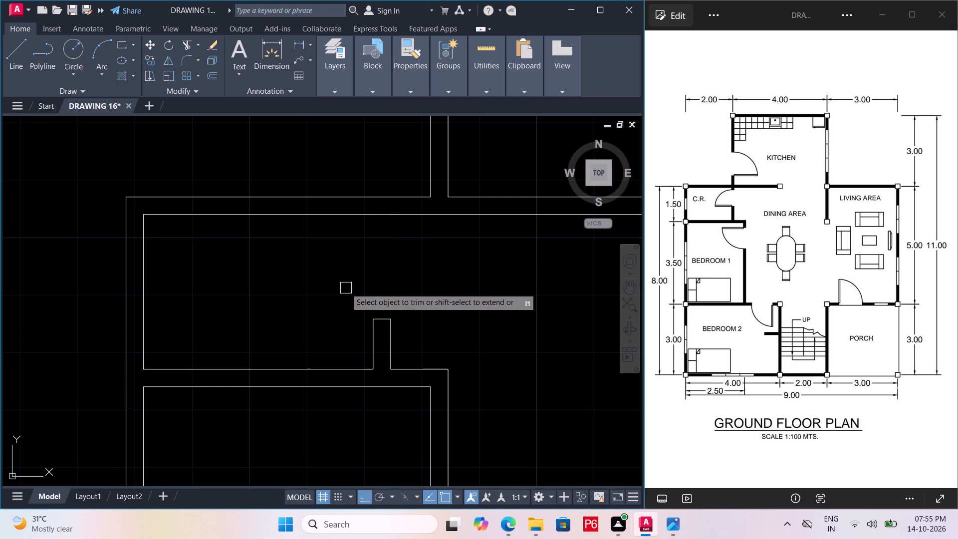
key("ctrl+s")
key("ctrl+s")
key("ctrl+s")
Draw a short line across the kitchen's west wall, a little above its junction with the C.R. wall.
scroll(349, 291, "down", 1)
middle_click_drag(344, 288, 326, 333)
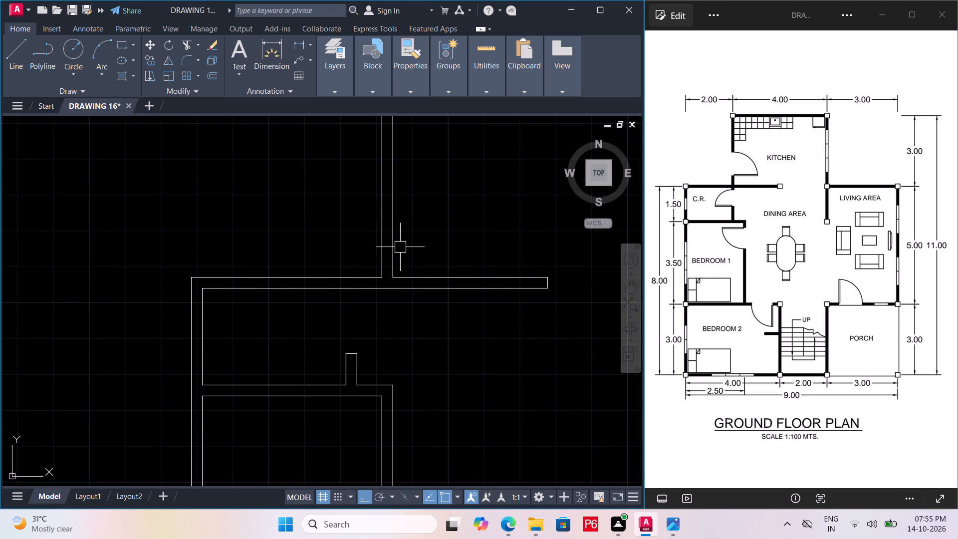
middle_click_drag(400, 248, 376, 306)
type("L")
key("space")
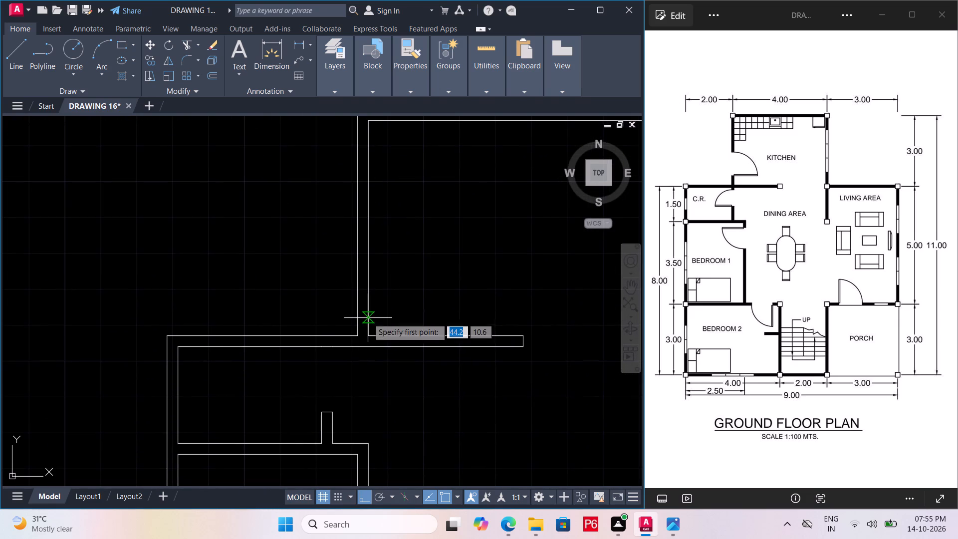
left_click(366, 304)
left_click(358, 300)
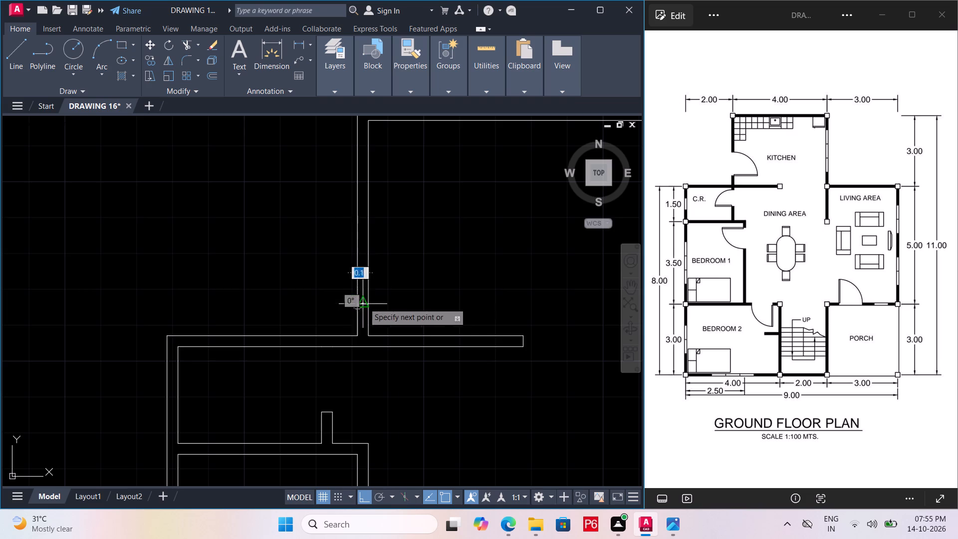
key("Escape")
Offset the short line across the kitchen's west wall upward by 0.91 m for the door width.
scroll(354, 305, "up", 1)
left_click(369, 304)
key("o")
key("Return")
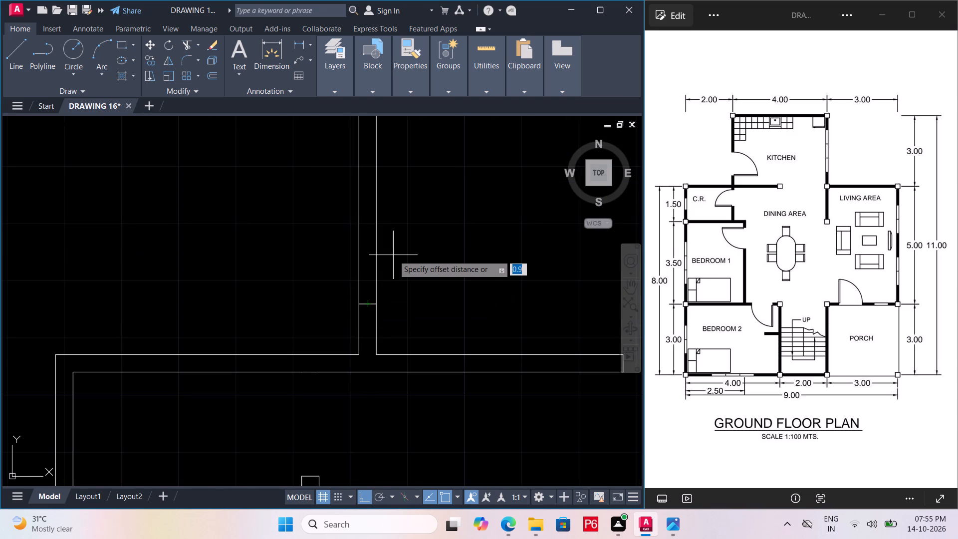
type("0.9")
key("1")
key("Return")
left_click(392, 279)
key("Escape")
Trim both faces of the kitchen's west wall between the two marks to open the doorway, and save the drawing.
key("t")
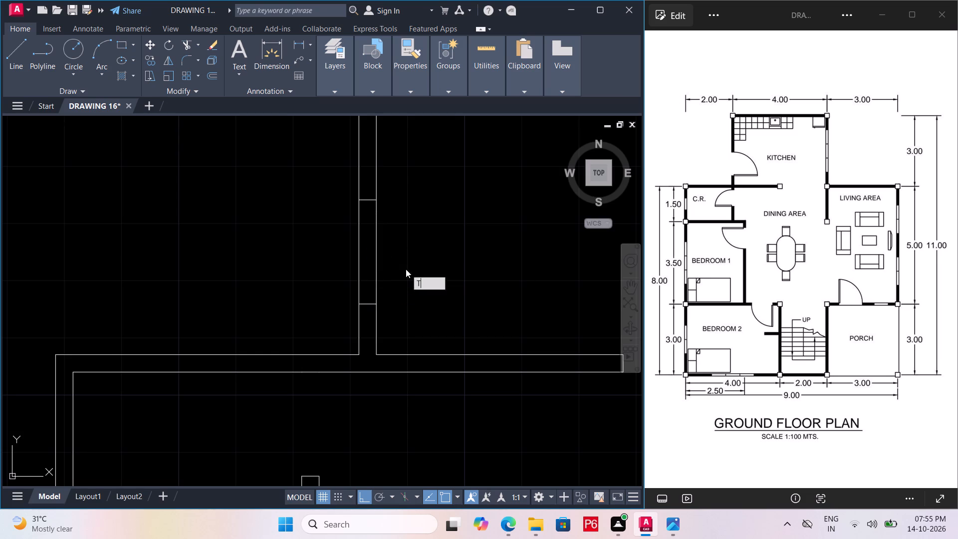
type("R")
key("space")
key("space")
left_click_drag(419, 256, 399, 251)
left_click(270, 231)
left_click(474, 259)
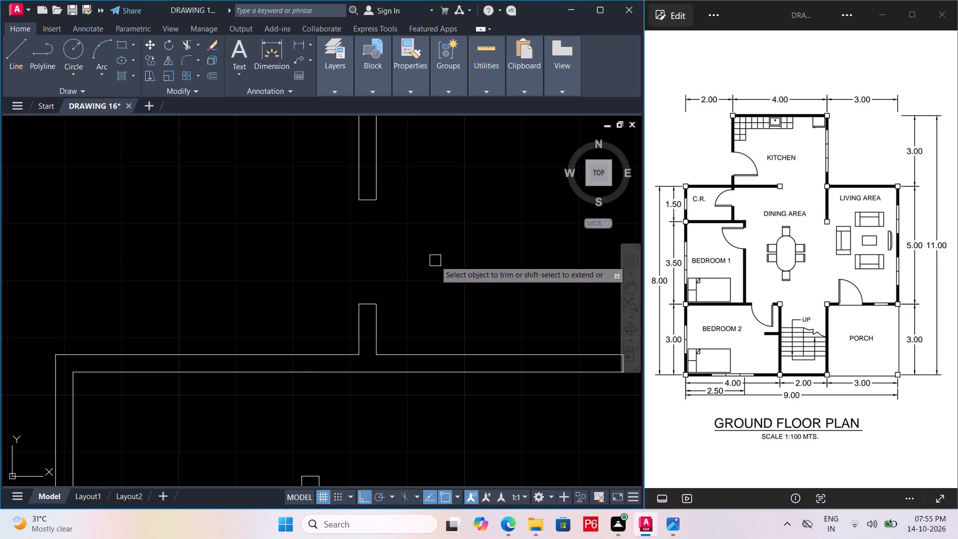
key("ctrl+s")
key("ctrl+s")
key("ctrl+s")
Extend both faces of the C.R. partition up to the C.R.'s north wall, closing its doorway.
scroll(402, 251, "down", 2, "ctrl")
middle_click_drag(394, 239, 385, 186)
scroll(358, 282, "up", 1)
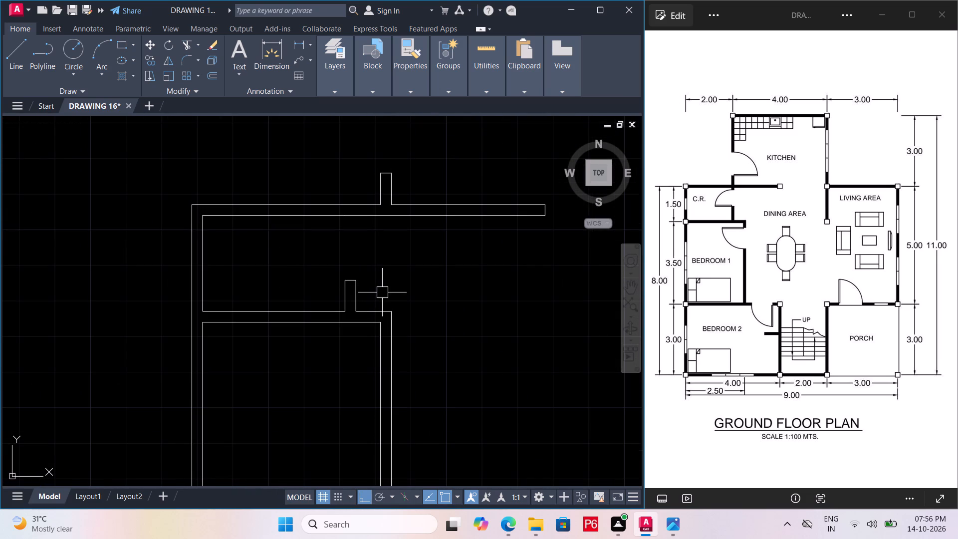
type("EX")
key("space")
key("space")
left_click(357, 295)
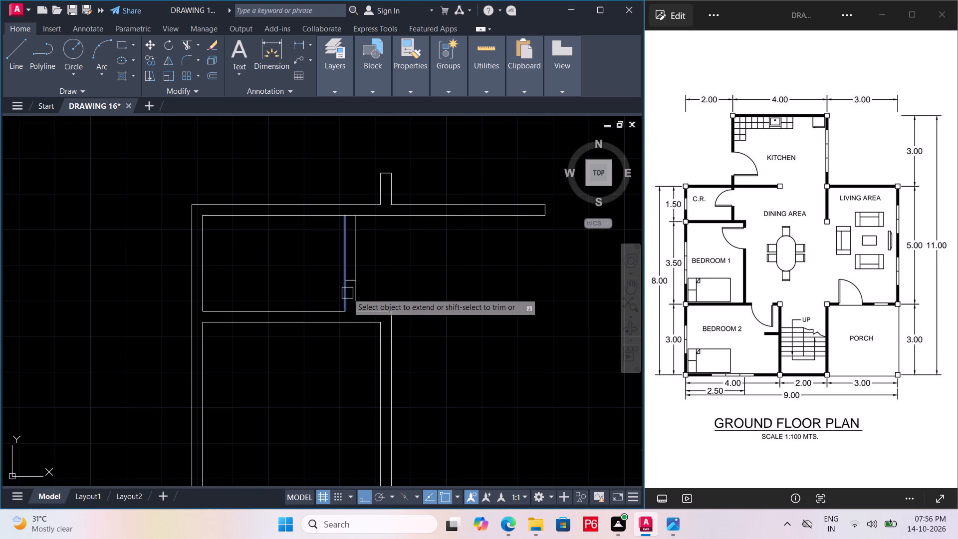
left_click(347, 293)
key("Escape")
Delete the leftover lower doorway mark across the C.R. partition.
scroll(348, 289, "up", 1)
left_click(354, 276)
key("BackSpace")
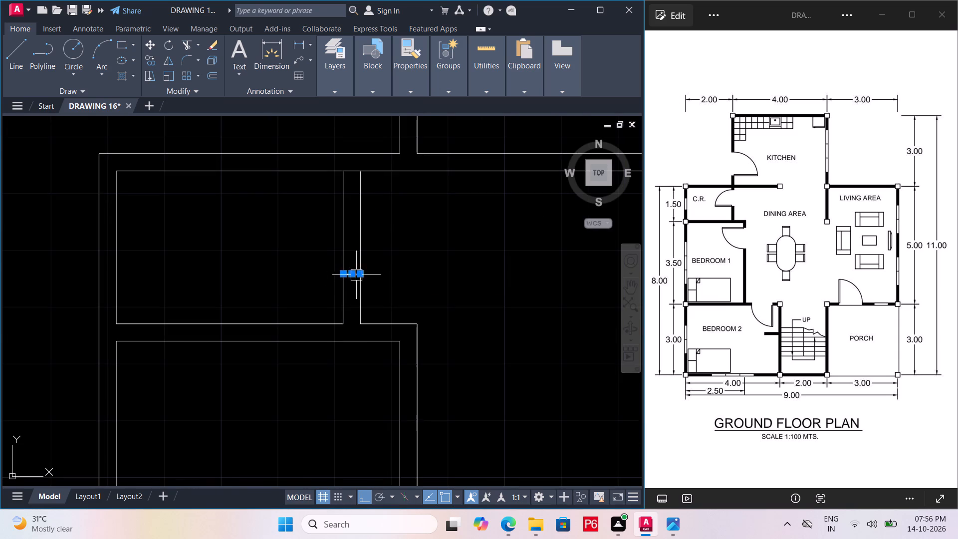
key("Delete")
key("Delete")
Offset the short line at the top of the C.R. partition downward by 0.76 m for the door width.
left_click(350, 169)
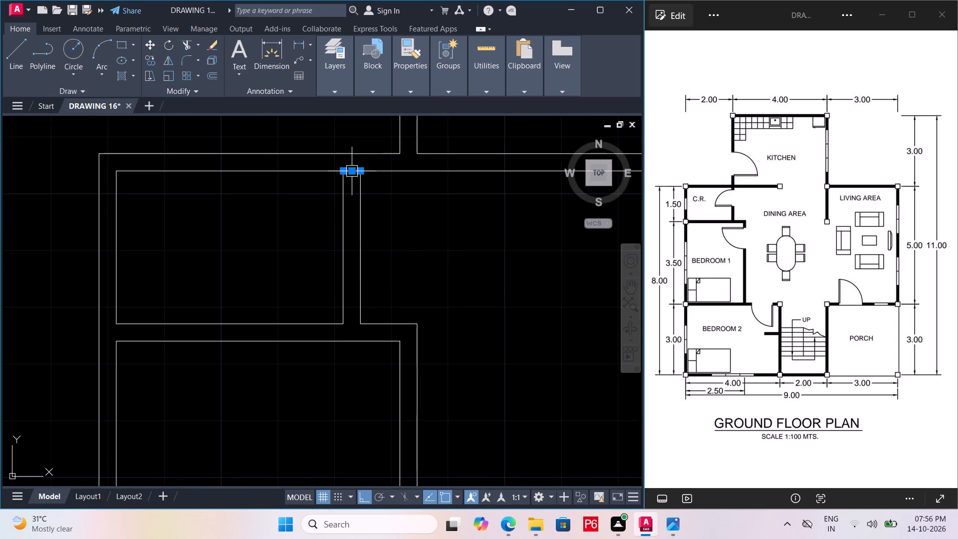
key("o")
key("Return")
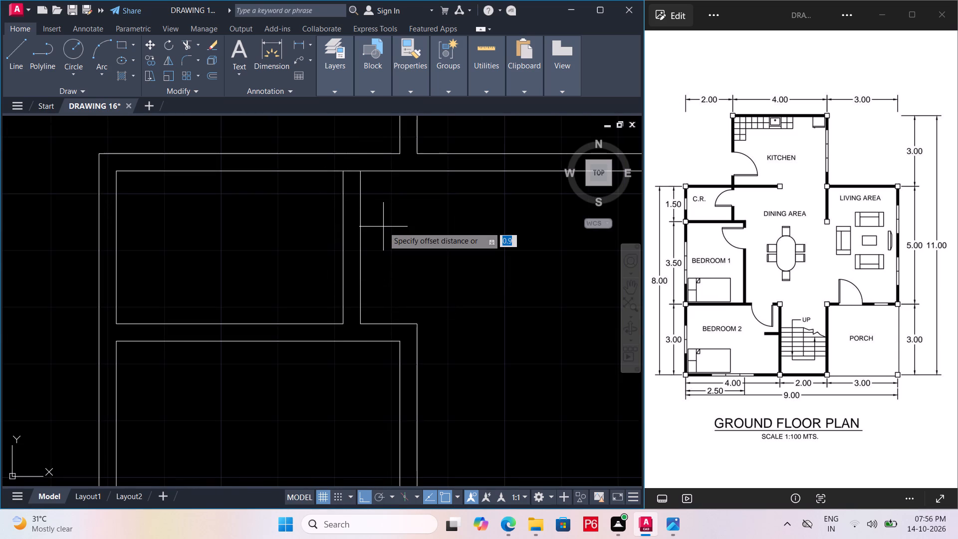
type("0.76")
key("Return")
double_click(383, 227)
key("Escape")
Trim both faces of the C.R. partition above the new mark to open the doorway, and save the drawing.
type("TR")
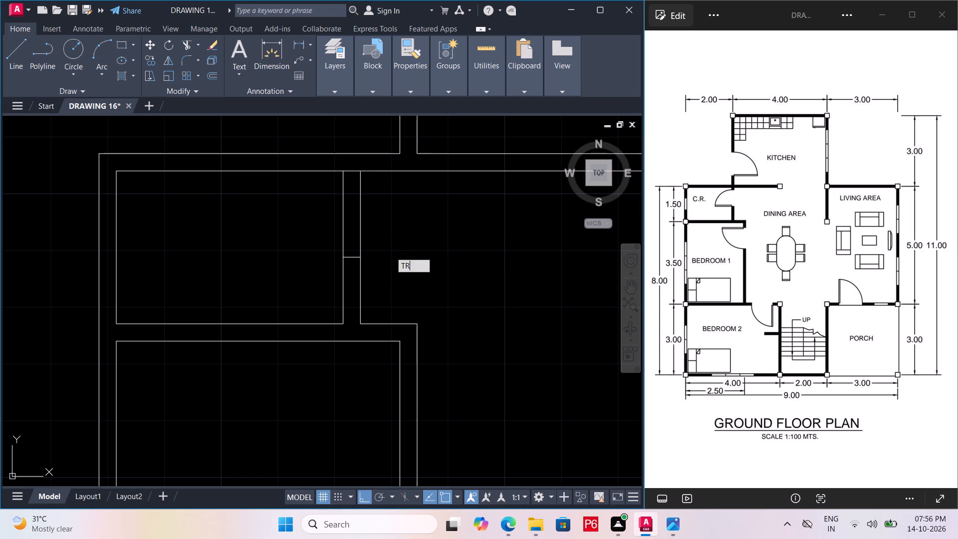
key("space")
key("space")
left_click_drag(406, 243, 388, 235)
double_click(283, 213)
left_click(443, 229)
key("ctrl+s")
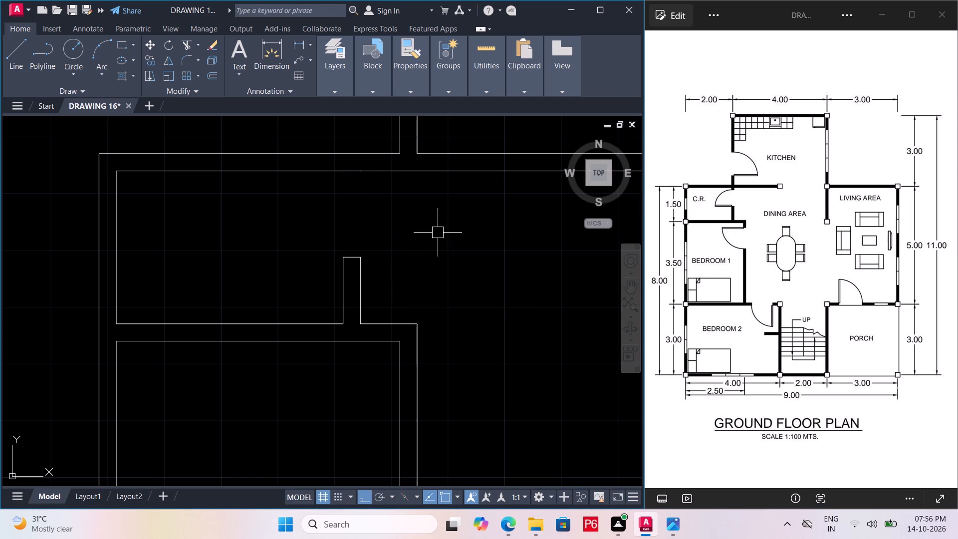
key("ctrl+s")
key("ctrl+s")
key("ctrl+s")
key("ctrl+s")
Draw a short line across Bedroom 1's east wall, a little below its north corner.
scroll(415, 245, "down", 2)
middle_click_drag(415, 245, 380, 190)
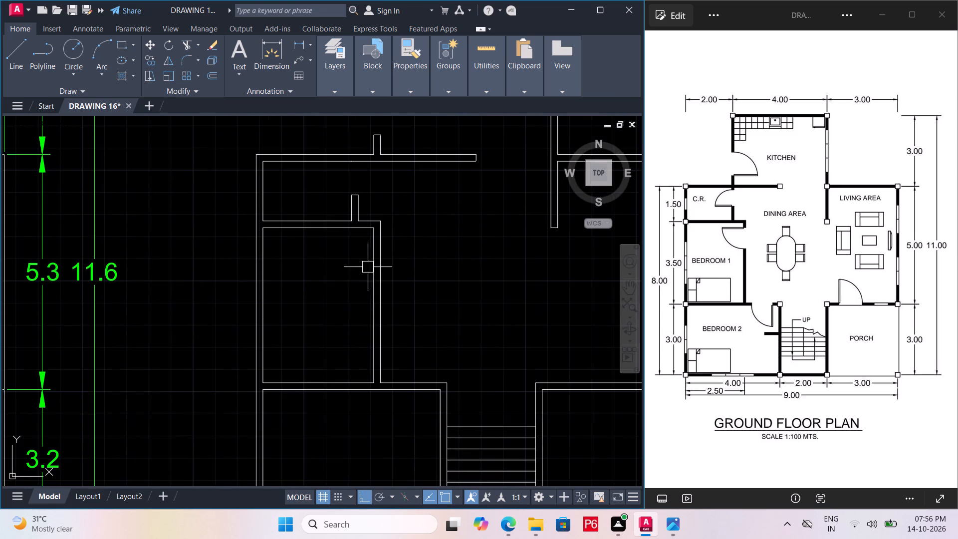
scroll(369, 257, "up", 3)
key("l")
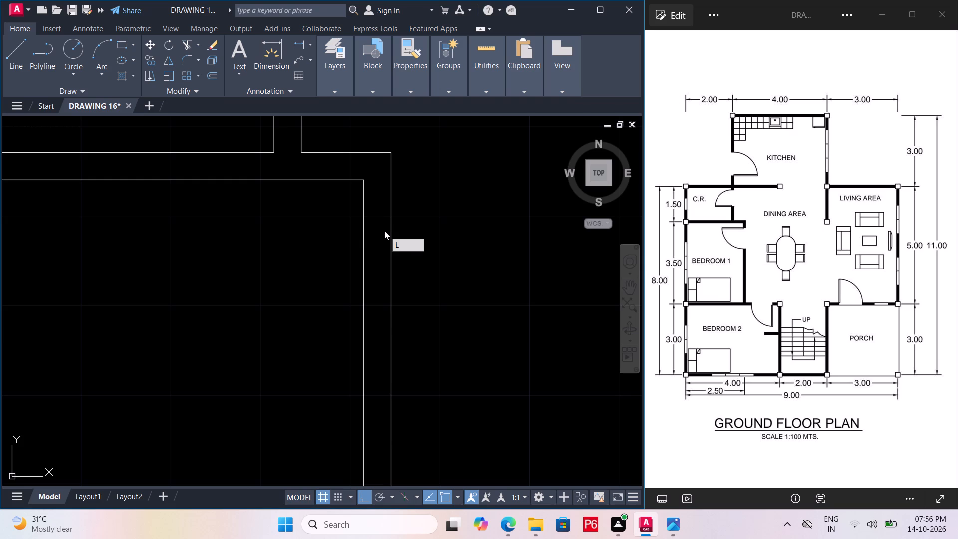
key("space")
left_click_drag(366, 211, 386, 205)
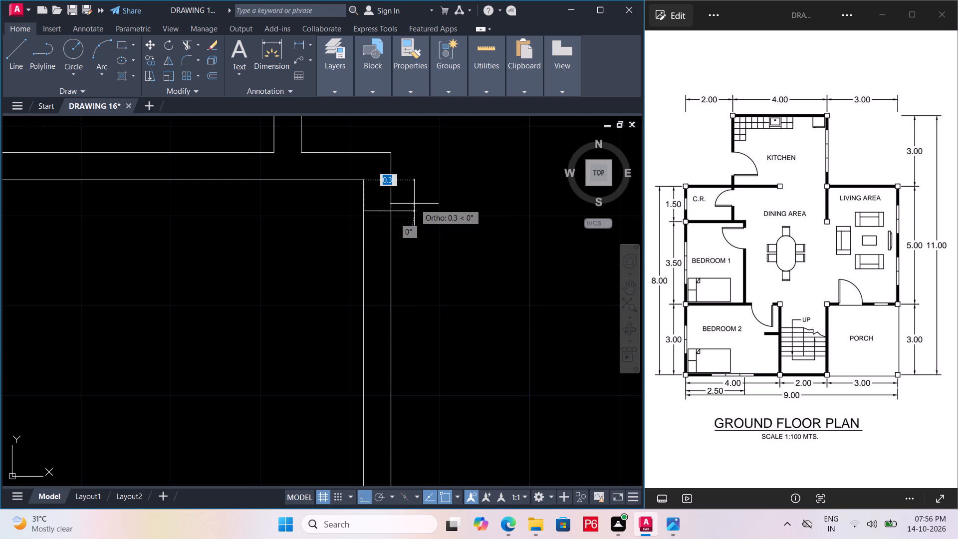
left_click(394, 211)
key("Escape")
Offset the short line across Bedroom 1's east wall downward by 0.91 m for the door width.
left_click(387, 210)
key("o")
key("Return")
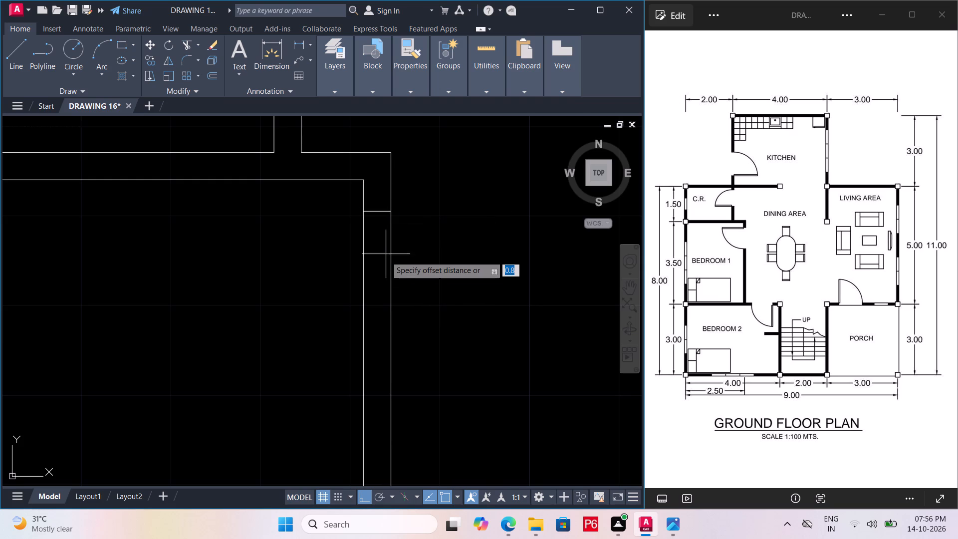
middle_click(391, 251)
scroll(391, 251, "down", 1)
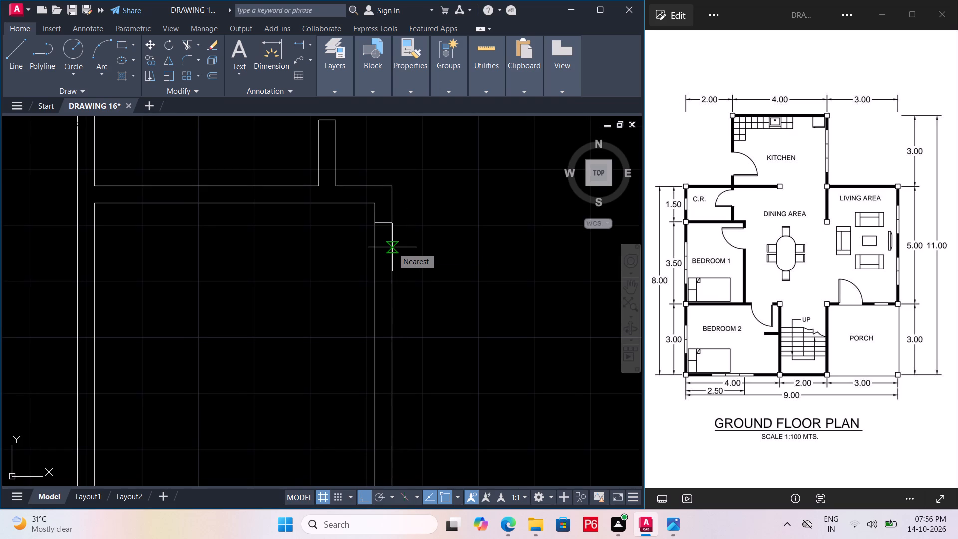
type("0.91")
key("Return")
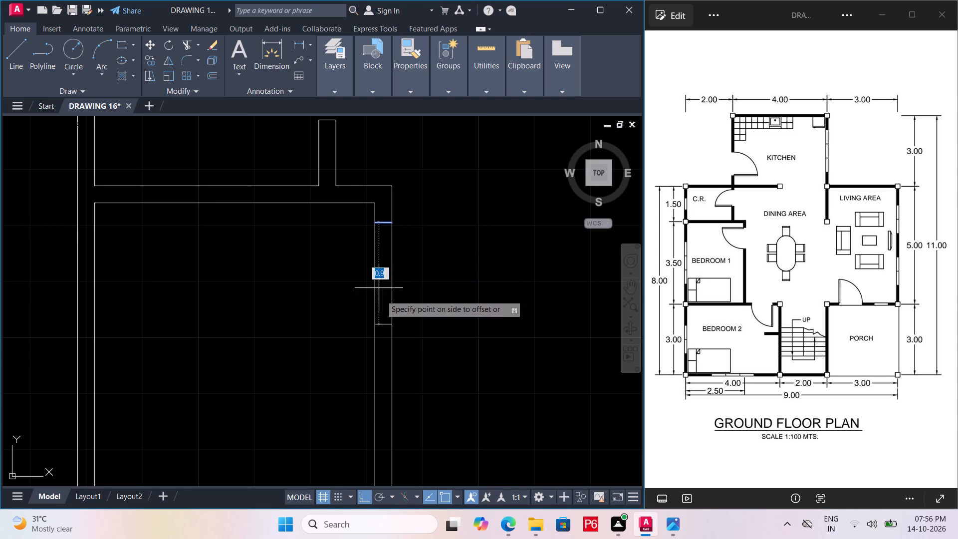
left_click(383, 300)
key("Escape")
Trim both faces of Bedroom 1's east wall between the two marks to open the doorway, and save the drawing.
type("TR")
key("space")
key("space")
left_click(416, 287)
left_click(284, 285)
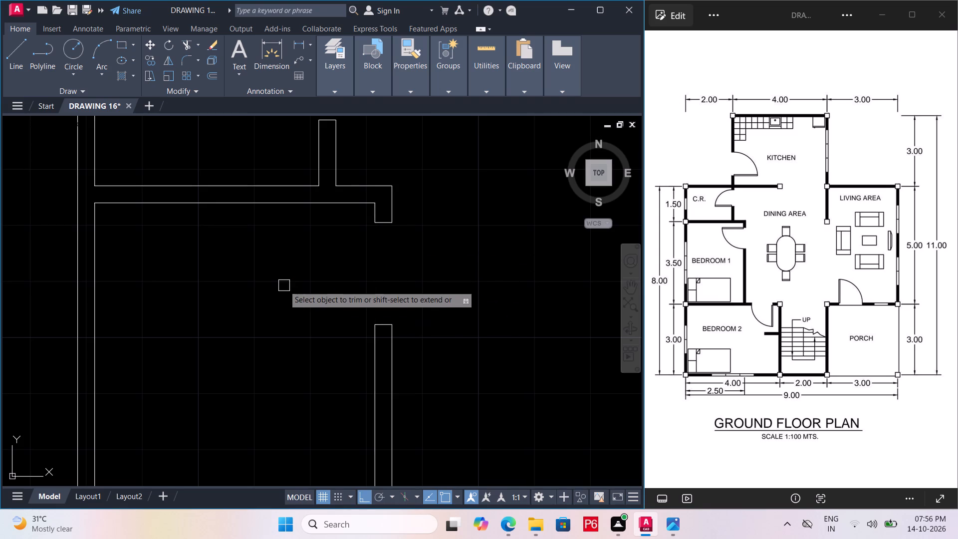
key("ctrl+d")
key("ctrl+d")
key("ctrl+s")
key("ctrl+s")
key("ctrl+s")
key("ctrl+s")
Draw a short line across Bedroom 2's north wall, just west of its corner with the stair wall.
scroll(347, 287, "down", 2, "ctrl")
middle_click(347, 287, "ctrl")
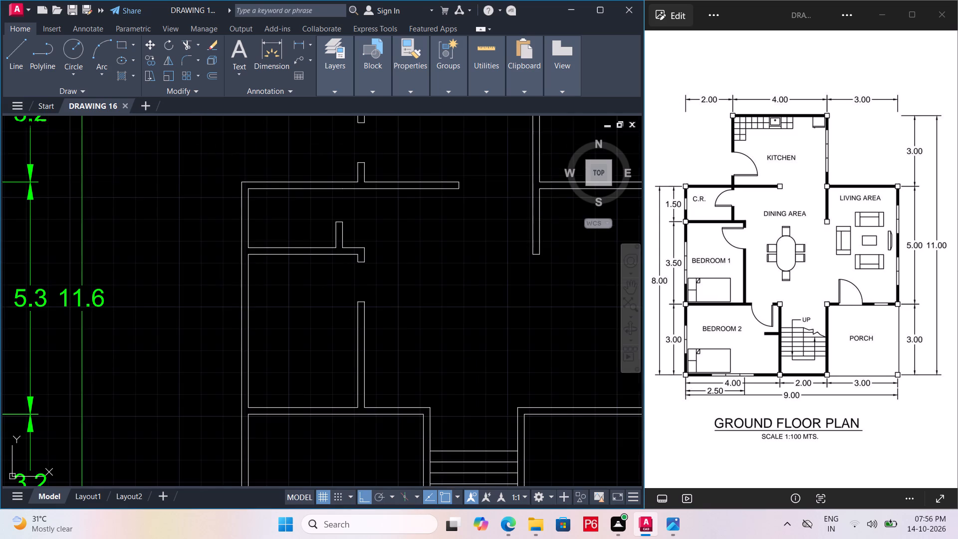
middle_click_drag(408, 330, 385, 267)
scroll(406, 350, "up", 2)
scroll(356, 358, "up", 2)
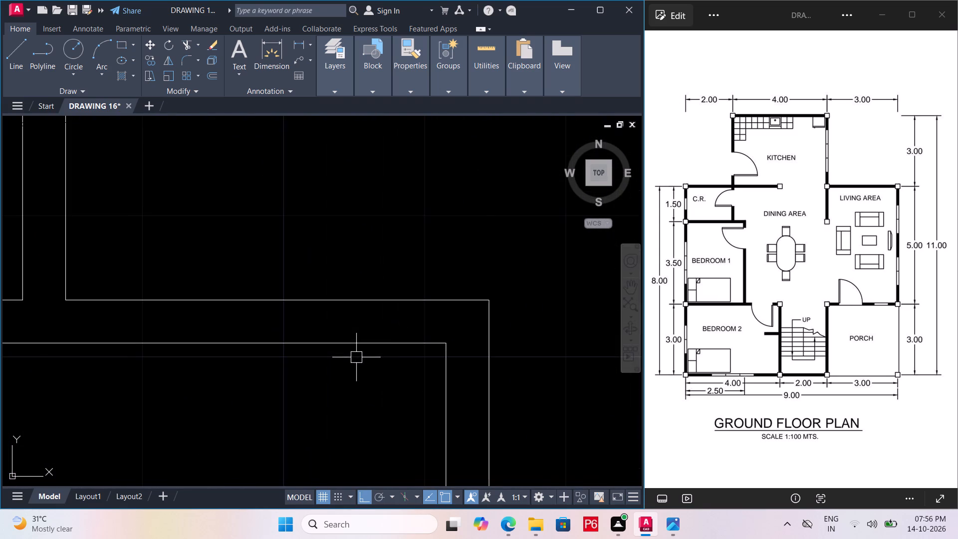
key("l")
key("space")
left_click_drag(413, 343, 419, 323)
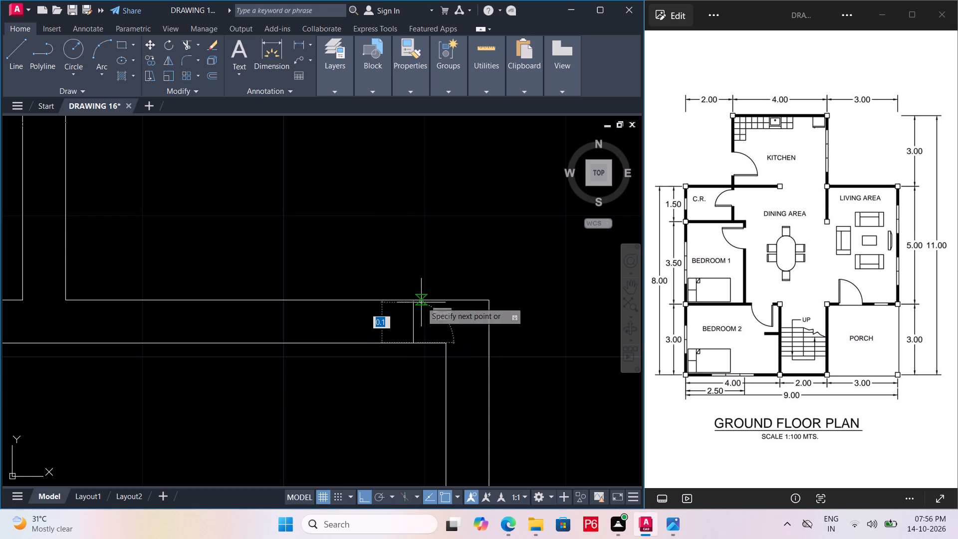
left_click(414, 301)
key("Escape")
Offset the short line across Bedroom 2's north wall westward by 0.91 m for the door width.
left_click(413, 322)
key("o")
key("Return")
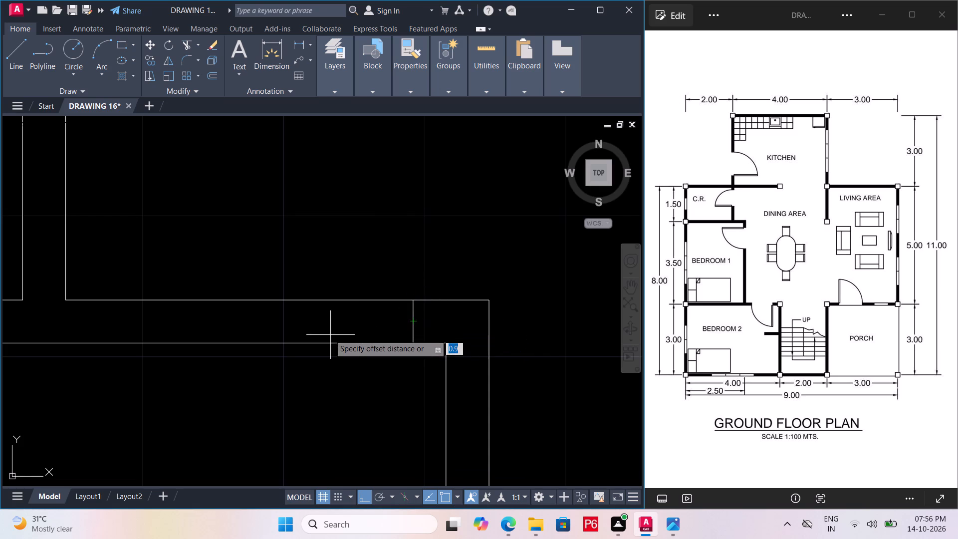
type("0.91")
key("Return")
left_click(156, 309)
key("Escape")
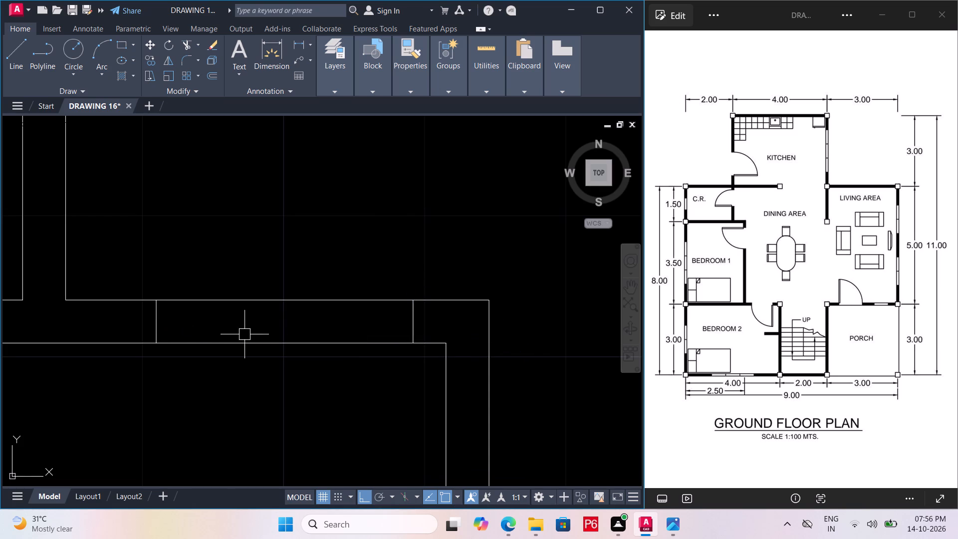
Trim both faces of Bedroom 2's north wall between the two marks to open the doorway, and save the drawing.
type("TR")
key("space")
key("space")
left_click(303, 277)
left_click(280, 356)
key("ctrl+s")
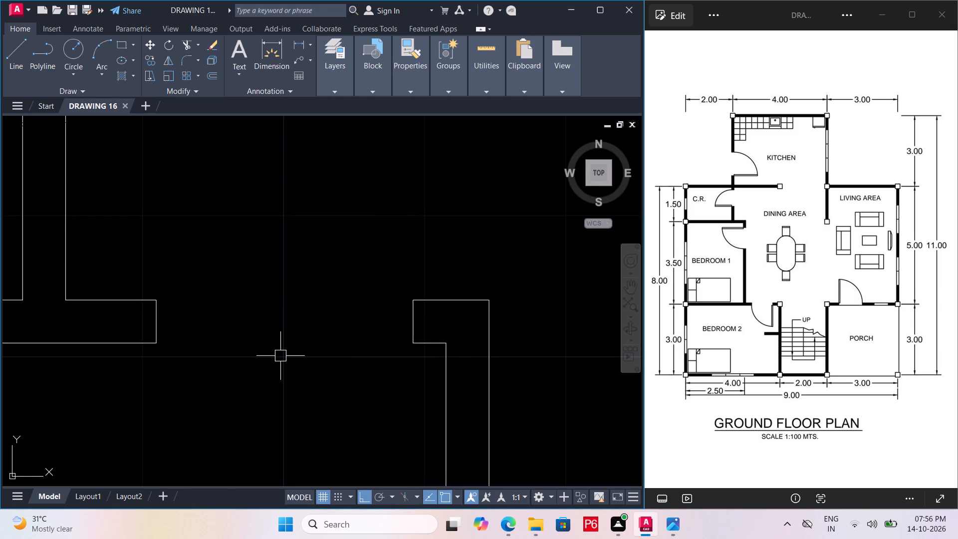
key("ctrl+s")
scroll(280, 356, "down", 1, "ctrl")
key("ctrl+s")
key("ctrl+s")
scroll(288, 351, "down", 2, "ctrl")
key("ctrl+s")
Draw a short line across the wall between living area and porch, just east of the stair wall corner.
middle_click_drag(288, 351, 217, 317, "ctrl")
scroll(370, 249, "up", 2)
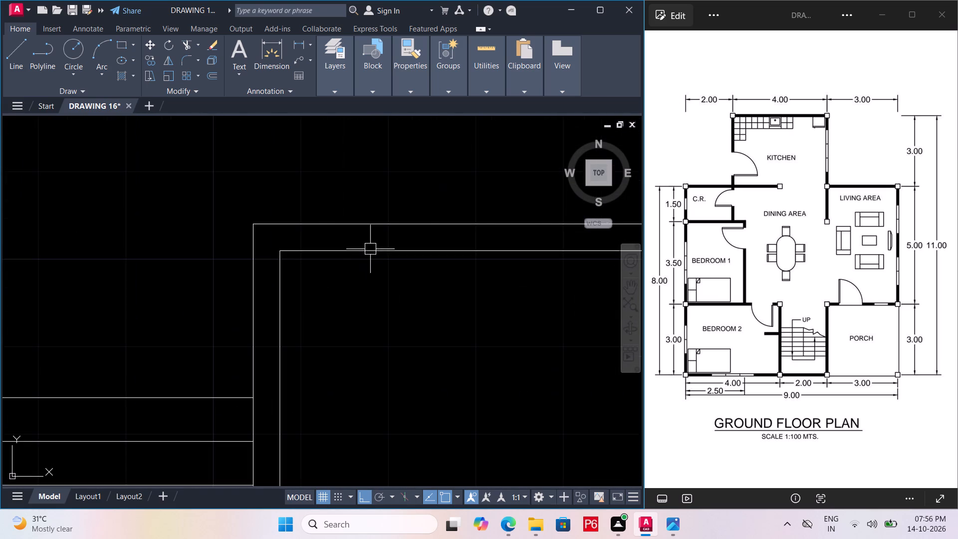
middle_click_drag(356, 253, 361, 274)
scroll(356, 274, "up", 1)
key("l")
key("space")
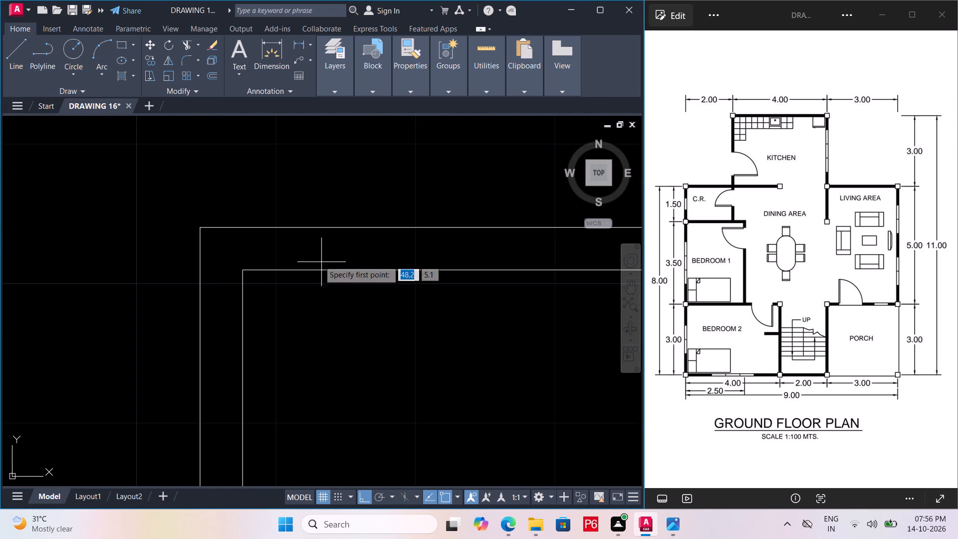
left_click_drag(295, 269, 302, 249)
left_click(298, 227)
key("Escape")
Offset the short line across the living area–porch wall eastward by 0.91 m for the door width.
left_click(298, 246)
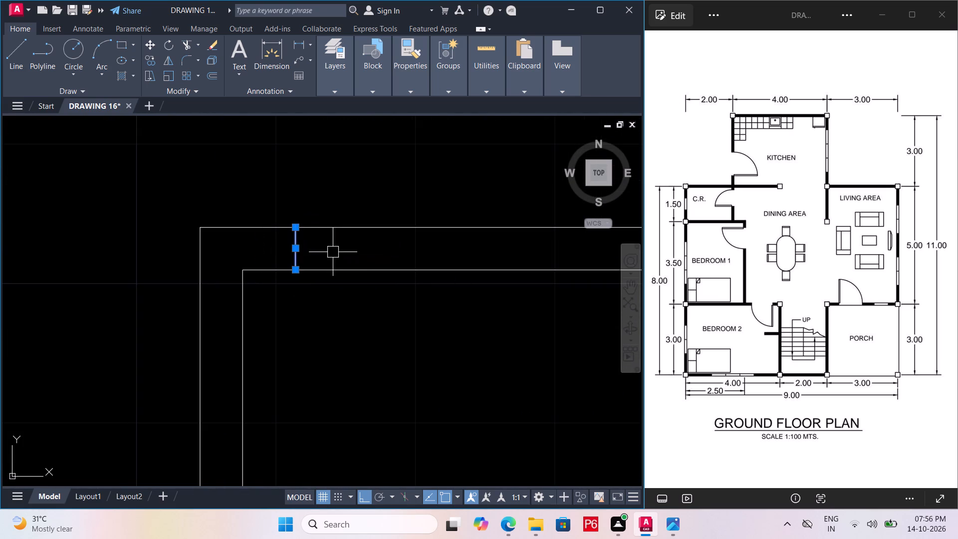
key("o")
key("Return")
scroll(389, 261, "down", 1)
middle_click_drag(388, 262, 339, 286)
scroll(293, 271, "down", 1)
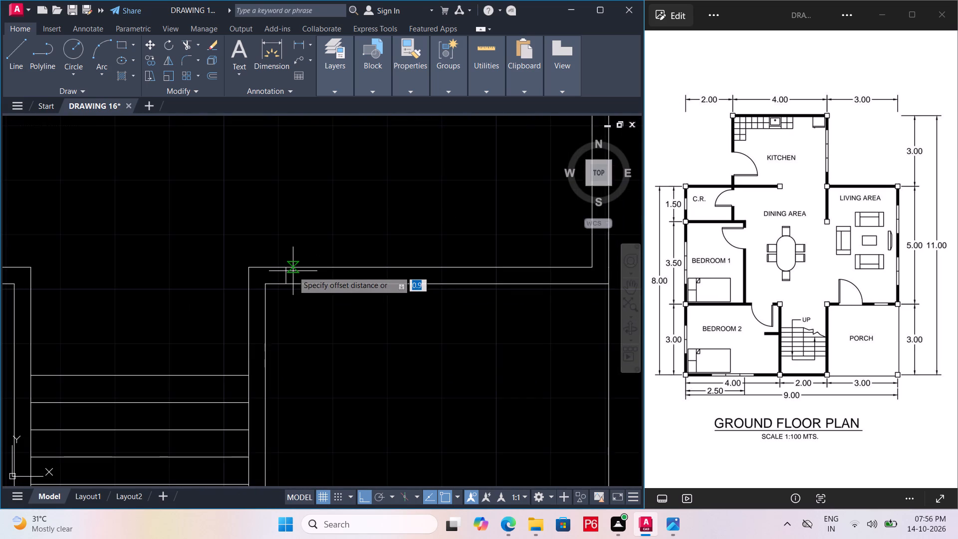
type("0.91")
key("Return")
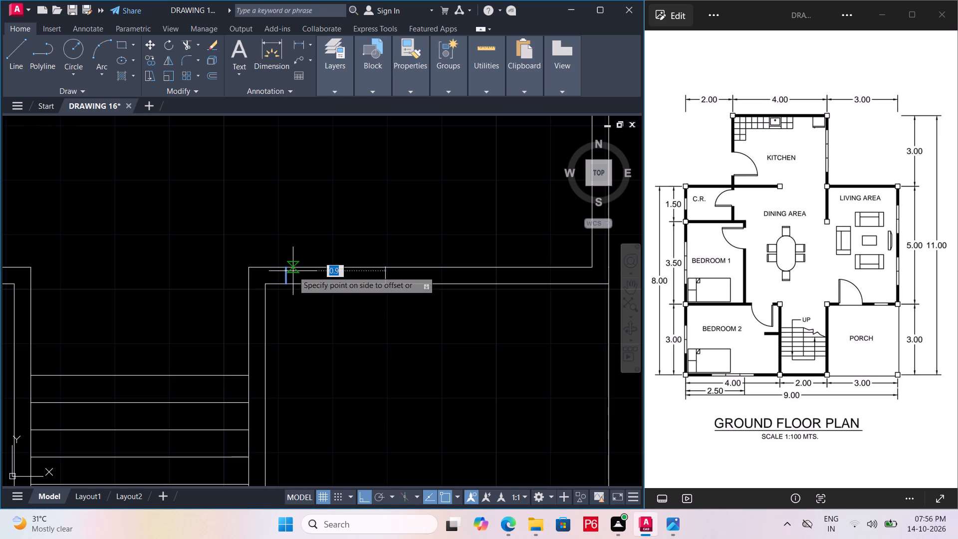
left_click(405, 306)
key("Escape")
Trim both faces of the living area–porch wall between the two marks to open the doorway, and save the drawing.
key("t")
key("r")
key("space")
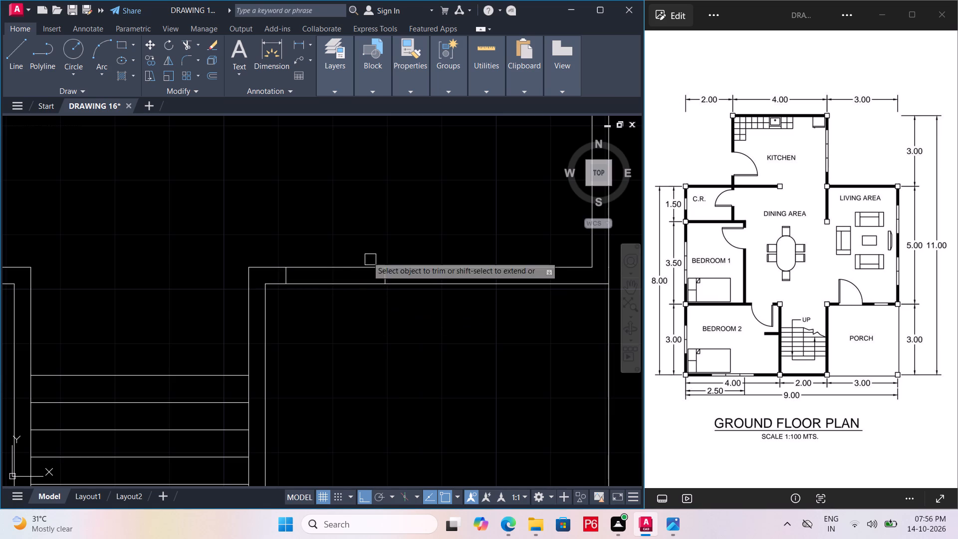
key("space")
left_click(350, 241)
left_click(348, 292)
key("ctrl+s")
key("ctrl+s")
key("ctrl+s")
scroll(348, 292, "down", 1, "ctrl")
key("ctrl+s")
key("ctrl+s")
Look over the copied plan's walls and door openings against the reference image.
scroll(348, 295, "down", 1)
middle_click_drag(348, 295, 410, 346)
middle_click_drag(444, 341, 443, 340)
scroll(444, 341, "down", 1)
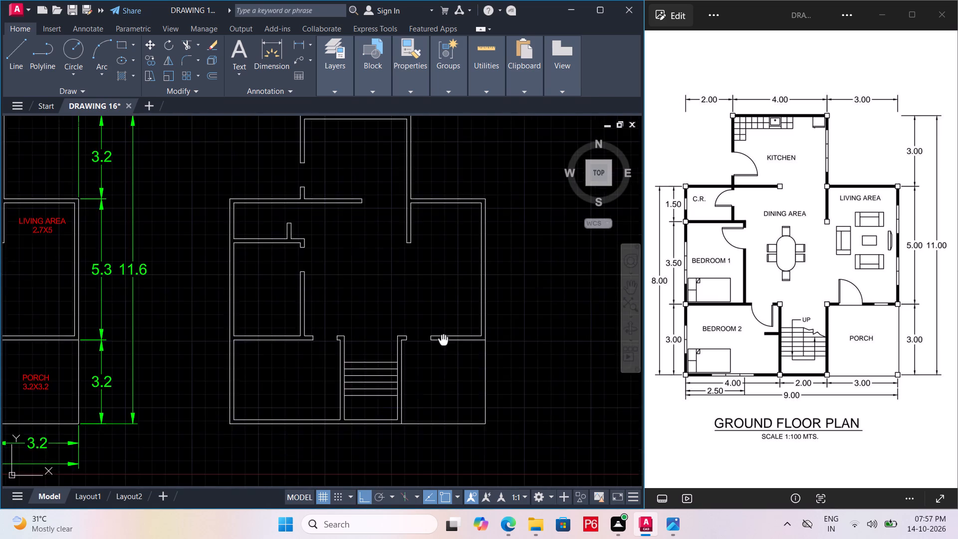
middle_click_drag(443, 340, 427, 424)
middle_click_drag(433, 336, 442, 301)
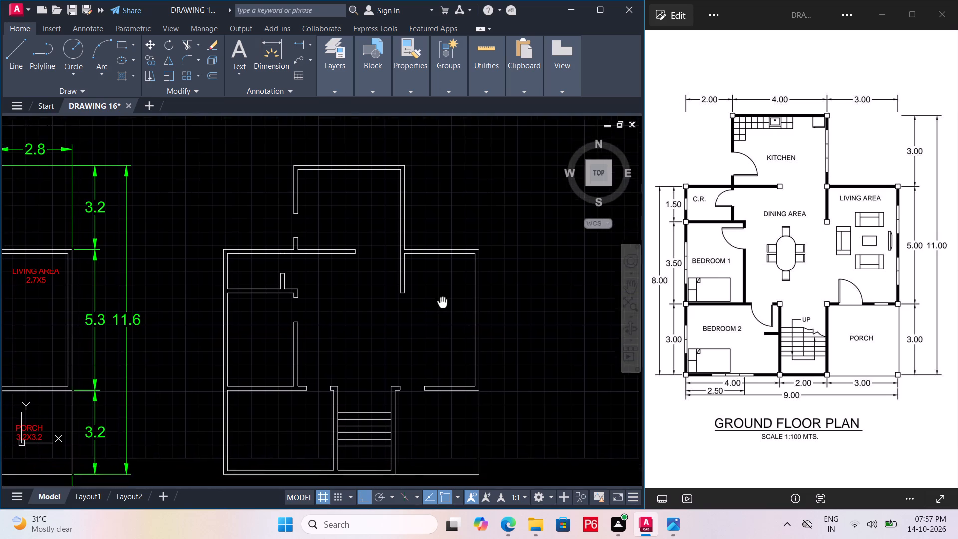
middle_click_drag(442, 301, 455, 276)
middle_click_drag(431, 349, 431, 330)
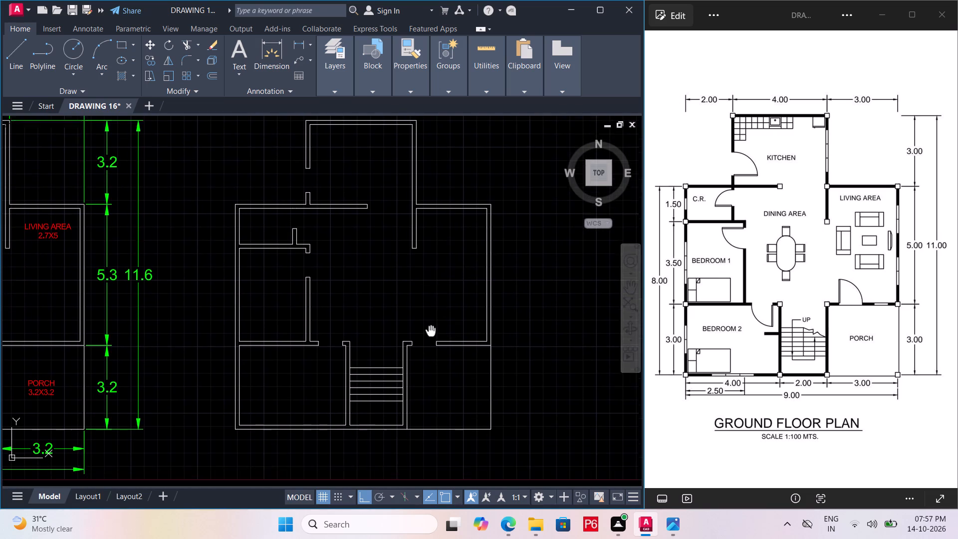
middle_click_drag(431, 330, 441, 311)
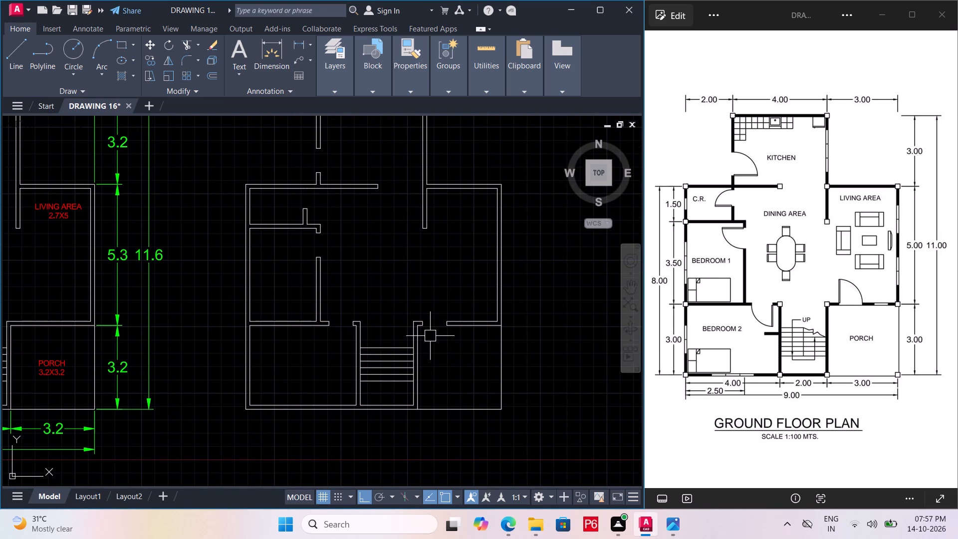
middle_click_drag(430, 336, 432, 320)
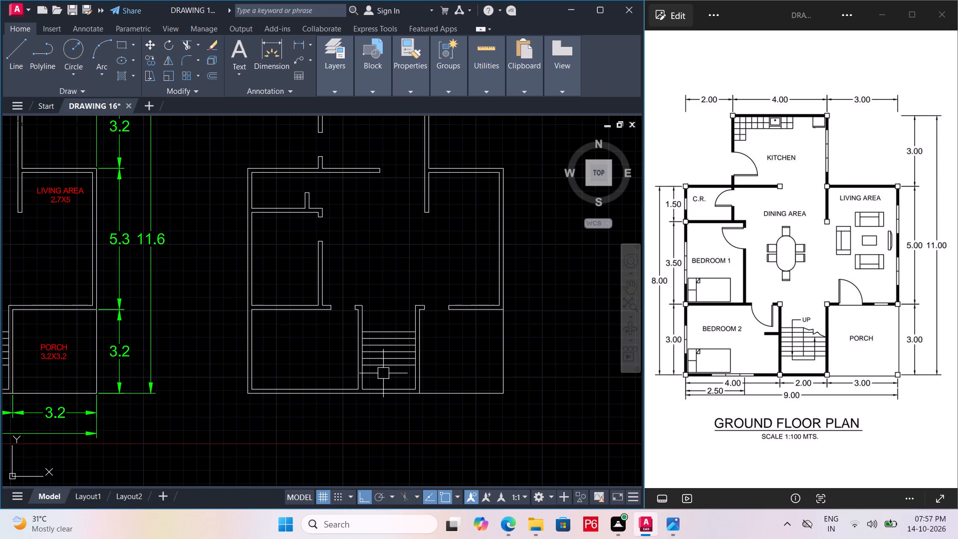
Copy the green stair direction line, arrow and centre line from the original plan's stair onto the copied plan's stair, and save.
middle_click_drag(329, 373, 523, 373)
scroll(166, 357, "up", 2)
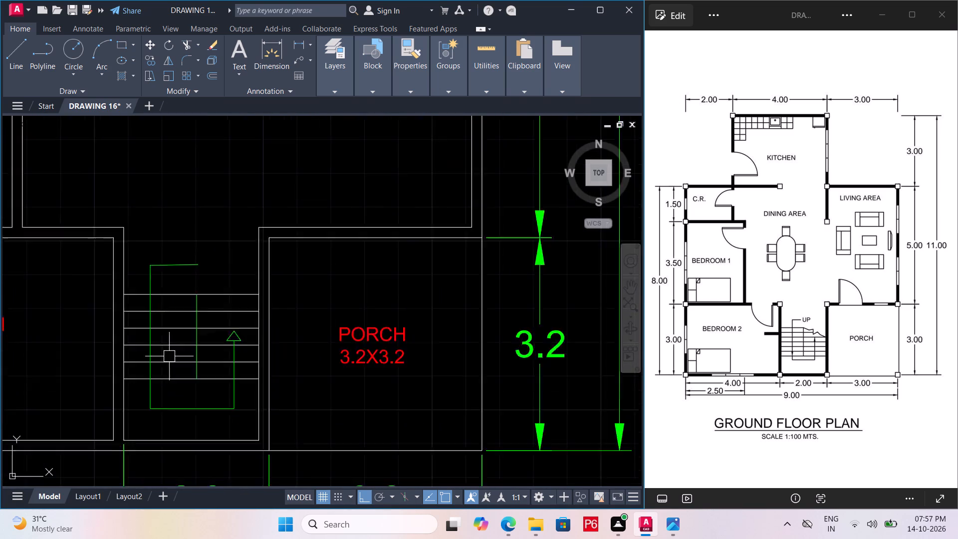
scroll(169, 356, "up", 1)
left_click(214, 381)
left_click(269, 381)
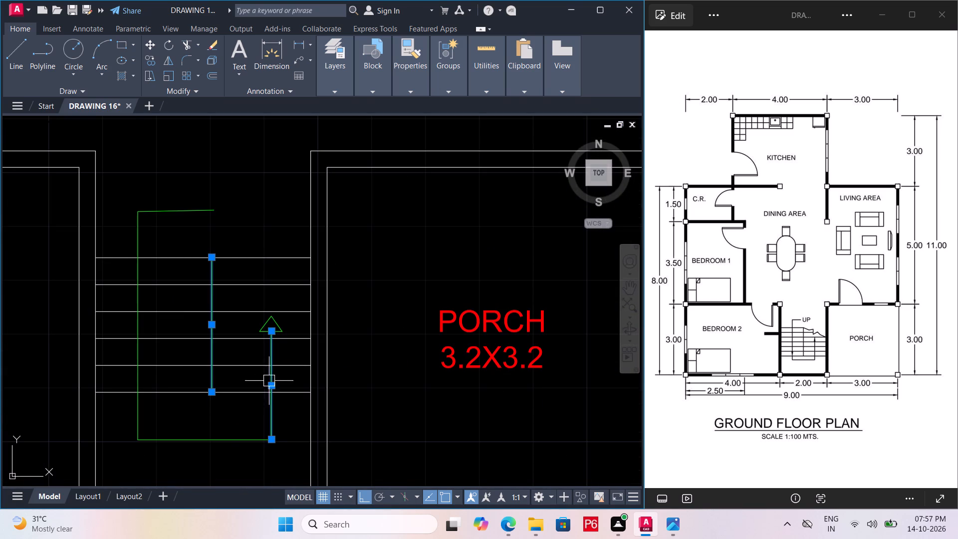
left_click(220, 438)
left_click(141, 409)
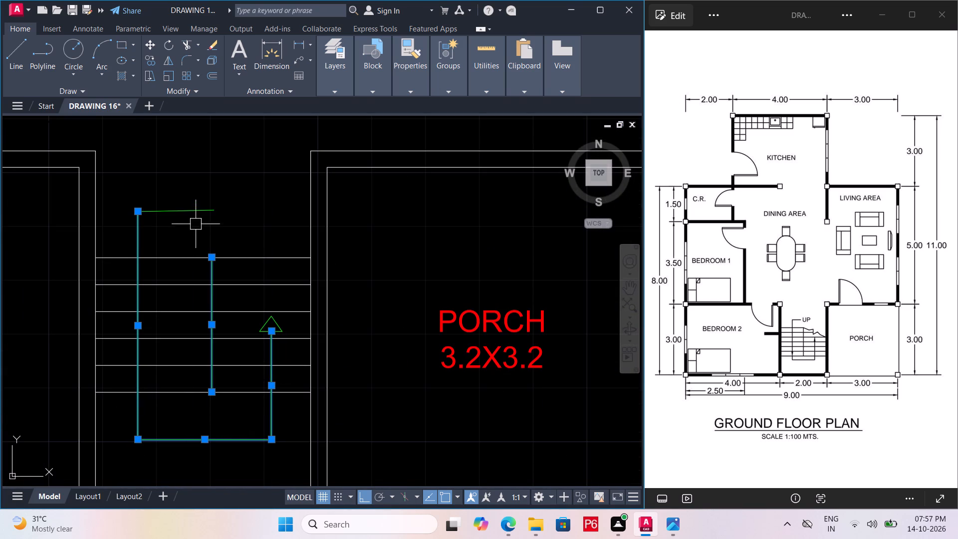
left_click(202, 211)
scroll(247, 285, "up", 2)
left_click_drag(358, 369, 349, 373)
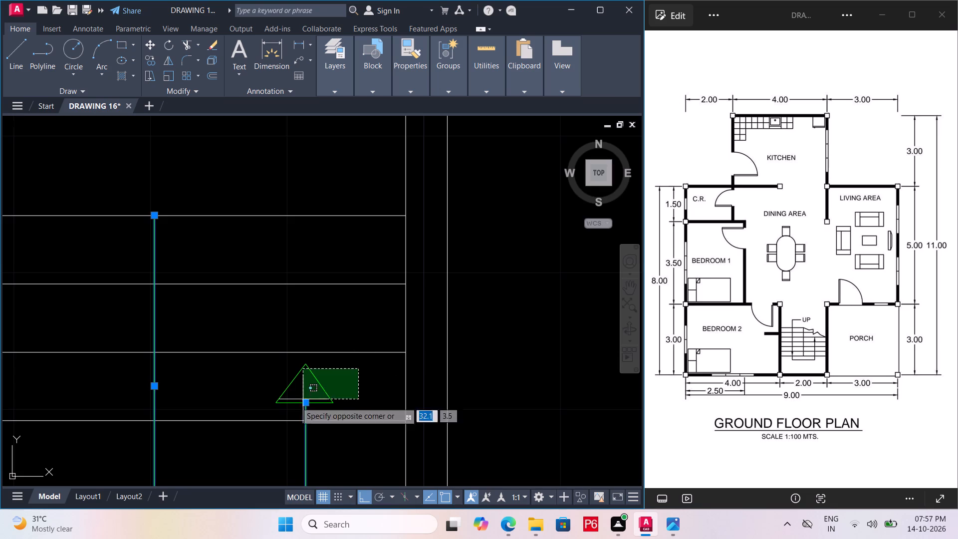
double_click(259, 405)
scroll(321, 374, "down", 5)
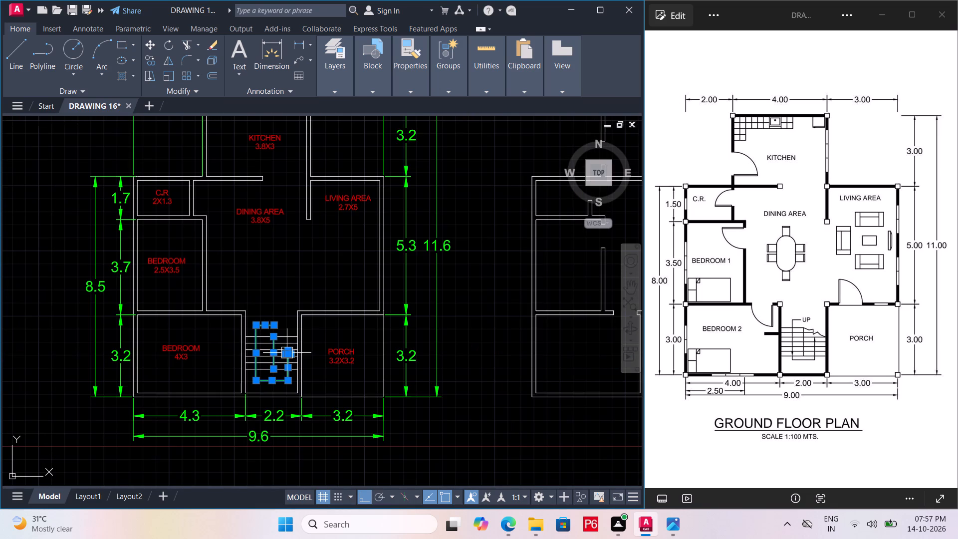
type("CO")
key("space")
scroll(277, 383, "up", 3)
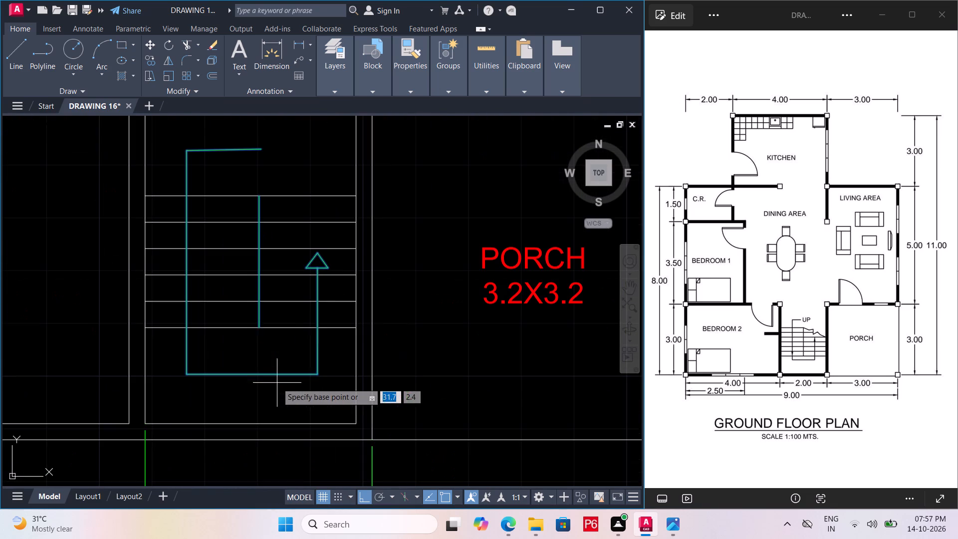
left_click(258, 328)
scroll(436, 315, "down", 5)
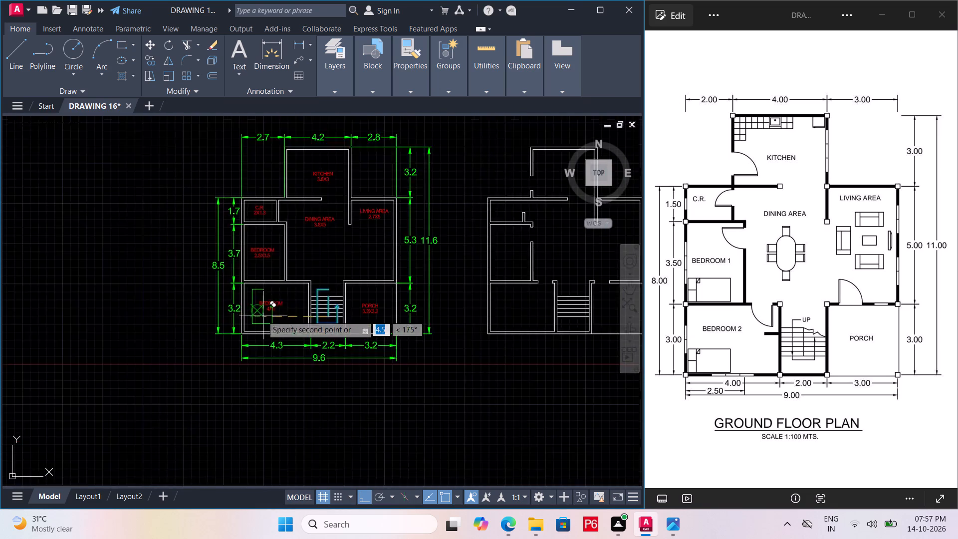
scroll(445, 323, "up", 4)
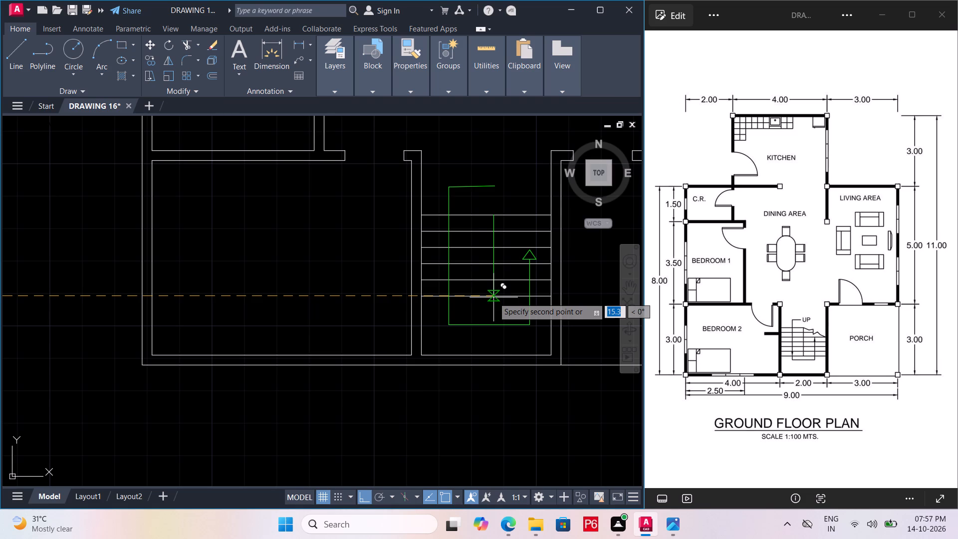
left_click(488, 297)
key("ctrl+s")
key("ctrl+s")
scroll(470, 303, "down", 2, "ctrl")
key("ctrl+s")
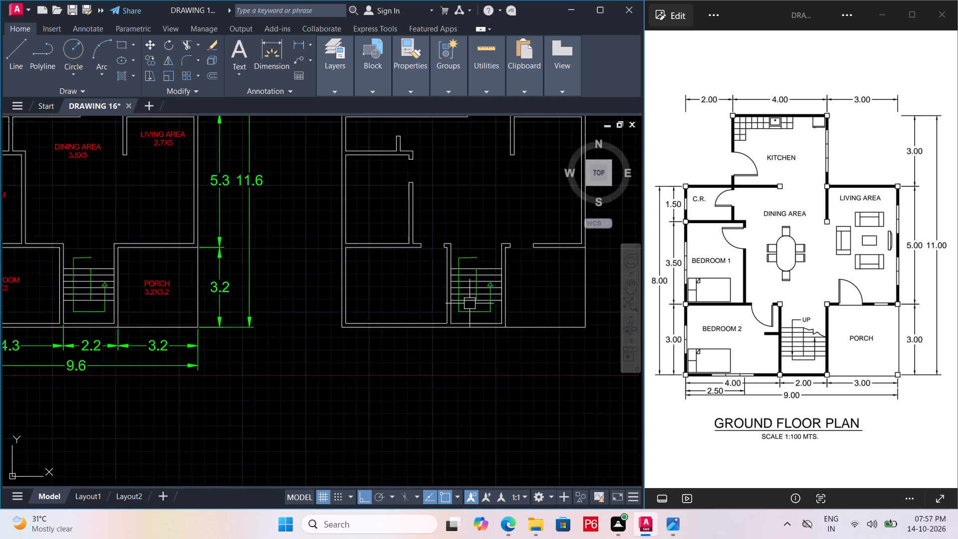
scroll(467, 305, "down", 1, "ctrl")
key("ctrl+s")
key("ctrl+s")
Insert the Door - Imperial block from the tool palettes in the empty space just below the copied plan's stair.
scroll(480, 296, "up", 2)
middle_click_drag(480, 296, 424, 318)
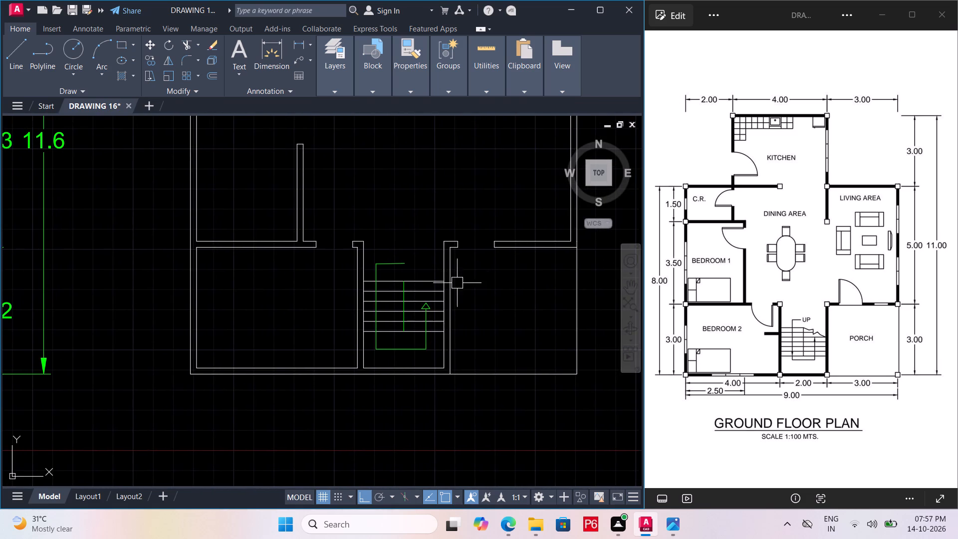
middle_click_drag(470, 253, 461, 261)
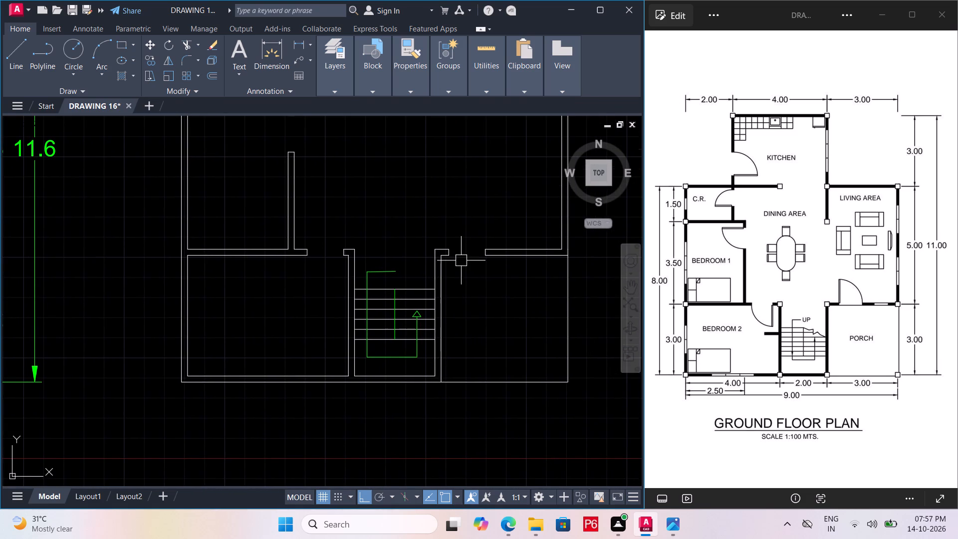
type("TP")
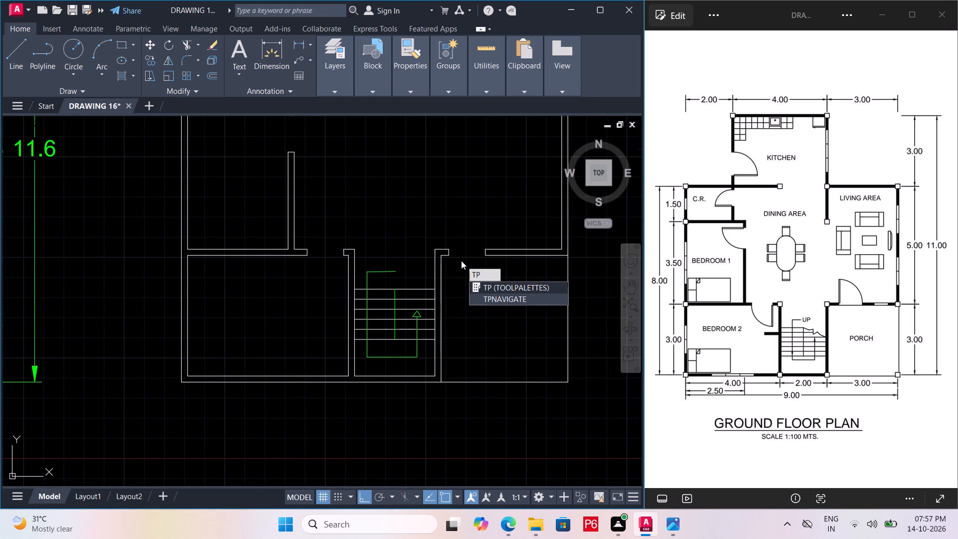
key("Return")
left_click(540, 134)
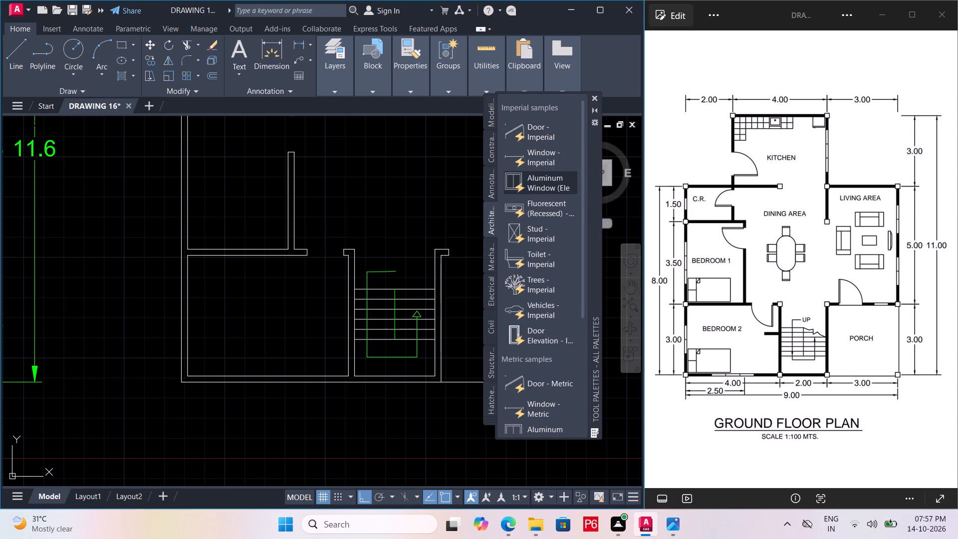
left_click(373, 416)
key("Escape")
Assign the inserted door block to the dark red layer and close the tool palettes.
left_click(387, 411)
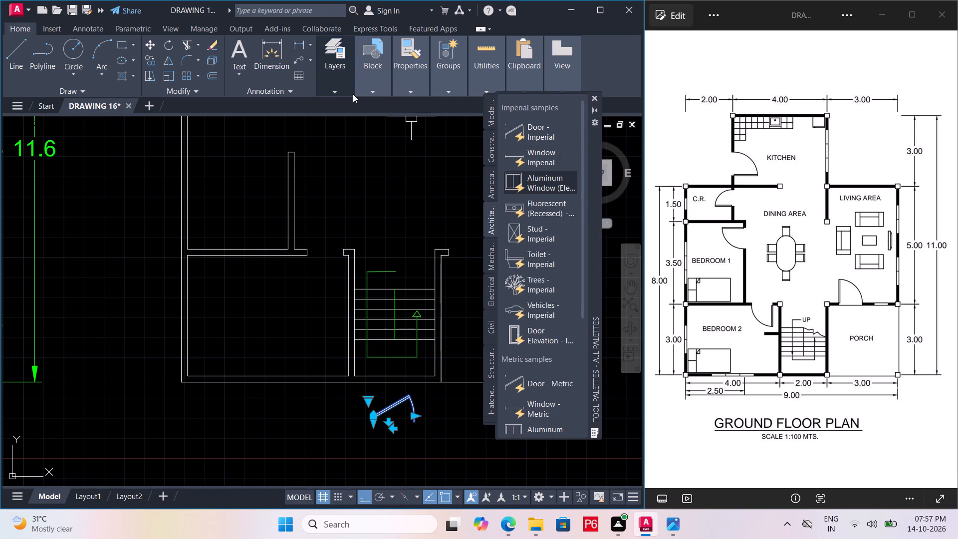
left_click(322, 87)
left_click_drag(322, 87, 328, 87)
left_click_drag(322, 87, 333, 87)
double_click(346, 86)
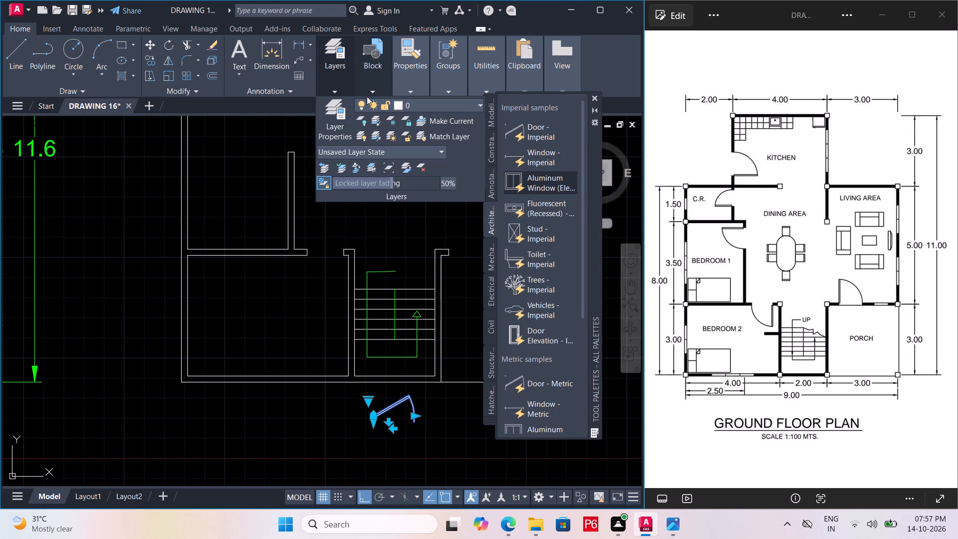
left_click(411, 108)
left_click(412, 162)
key("Escape")
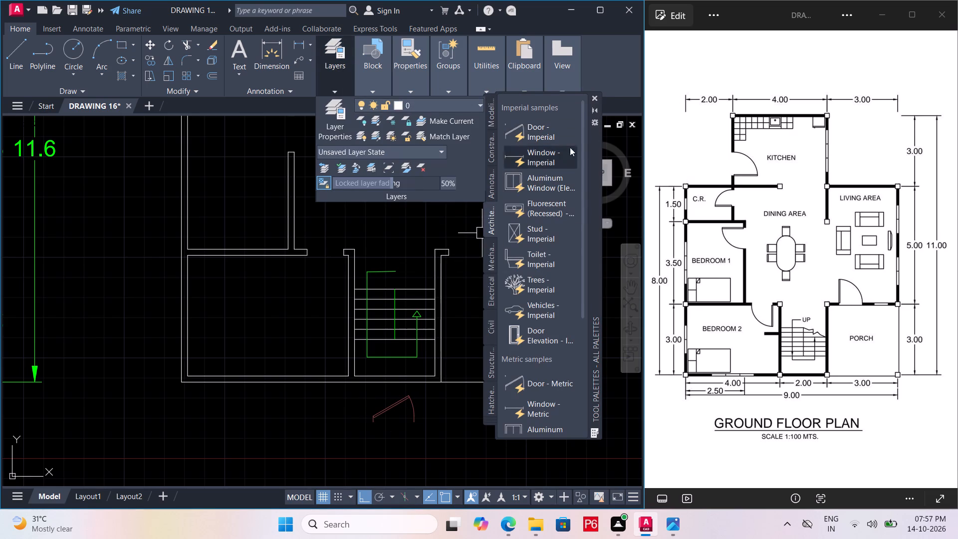
left_click(593, 98)
Set the door block's opening angle to 90° so its leaf stands perpendicular to the opening.
left_click(399, 410)
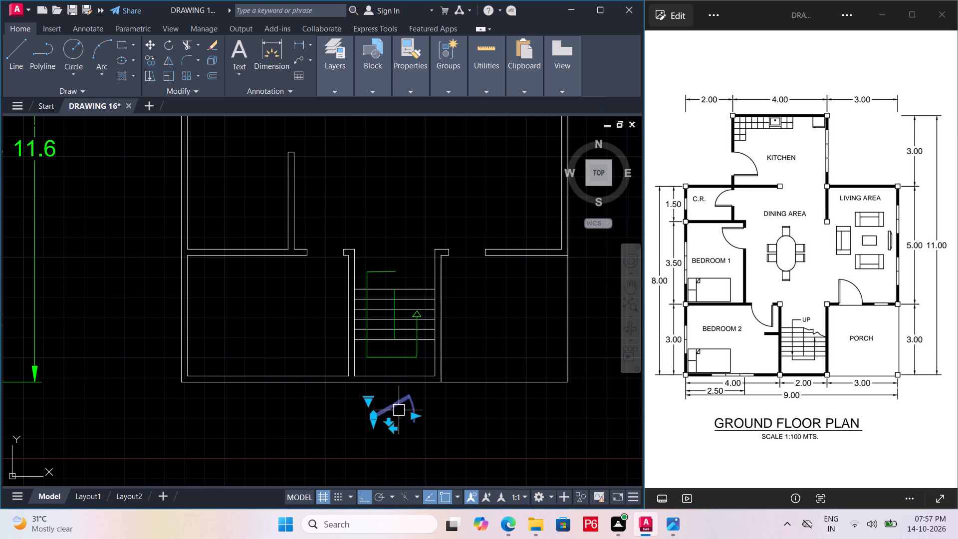
left_click(367, 395)
left_click(371, 404)
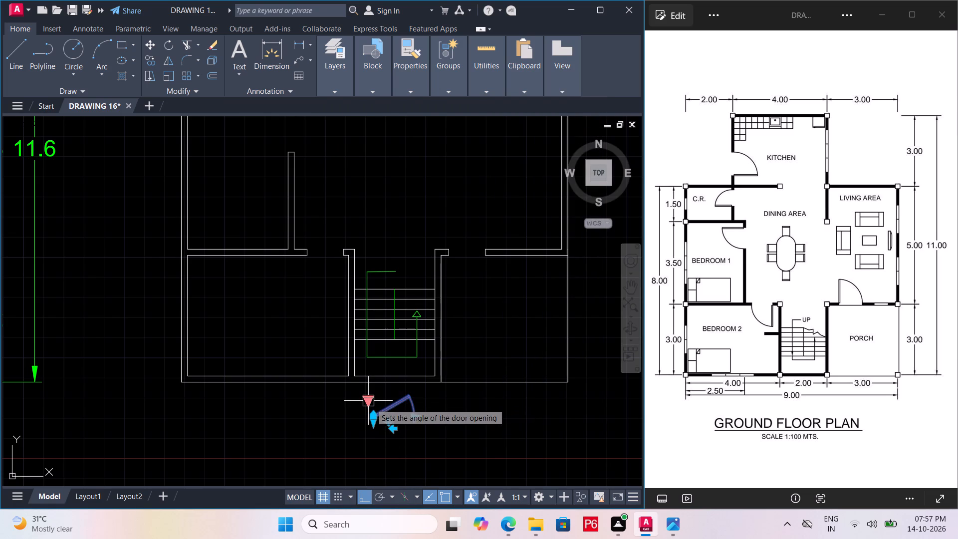
left_click(371, 403)
left_click(408, 452)
key("Escape")
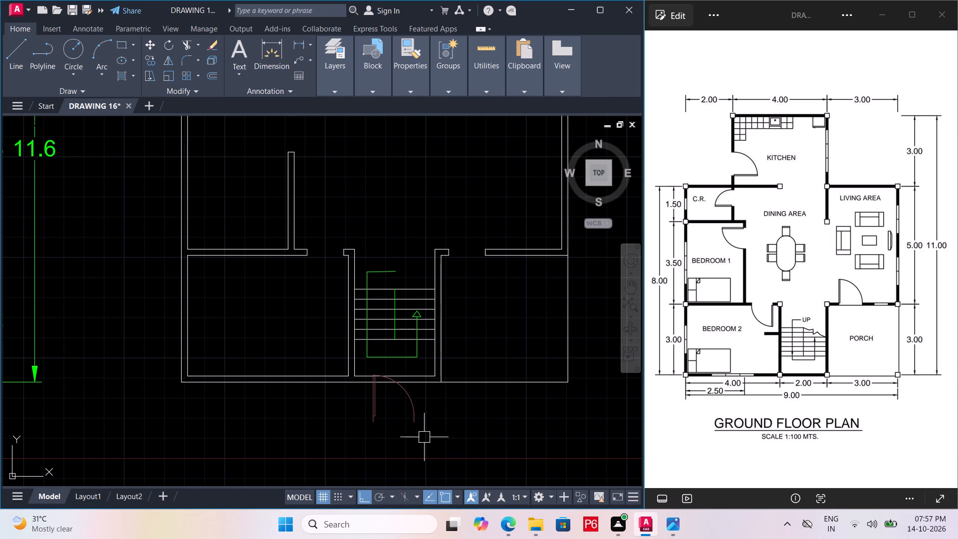
Move the door block straight down about 0.6 m, clear of the copied plan's outer wall.
left_click(420, 416)
type("M")
key("space")
left_click(420, 416)
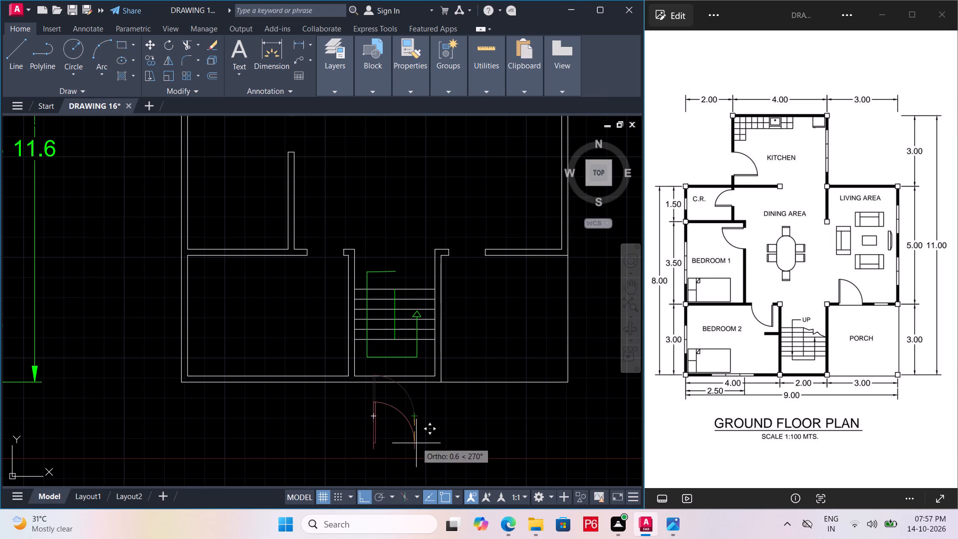
left_click(416, 446)
Copy the door block into the living area–porch opening, hinged at the stair-side wall end, and save the drawing.
middle_click_drag(425, 434, 414, 360)
scroll(405, 370, "down", 1)
middle_click_drag(405, 370, 423, 418)
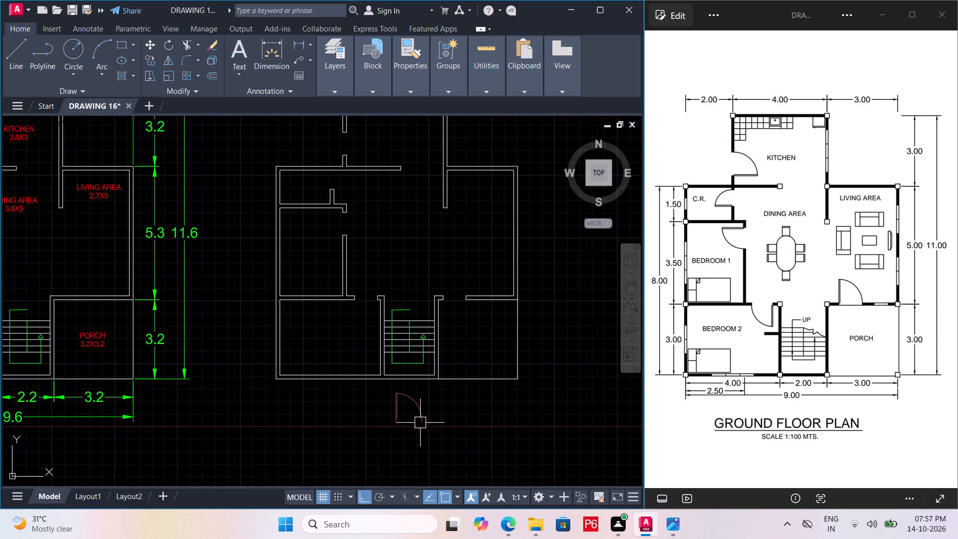
left_click(398, 424)
scroll(400, 419, "up", 2)
type("CO")
key("space")
left_click_drag(384, 426, 392, 417)
middle_click_drag(488, 251, 372, 409)
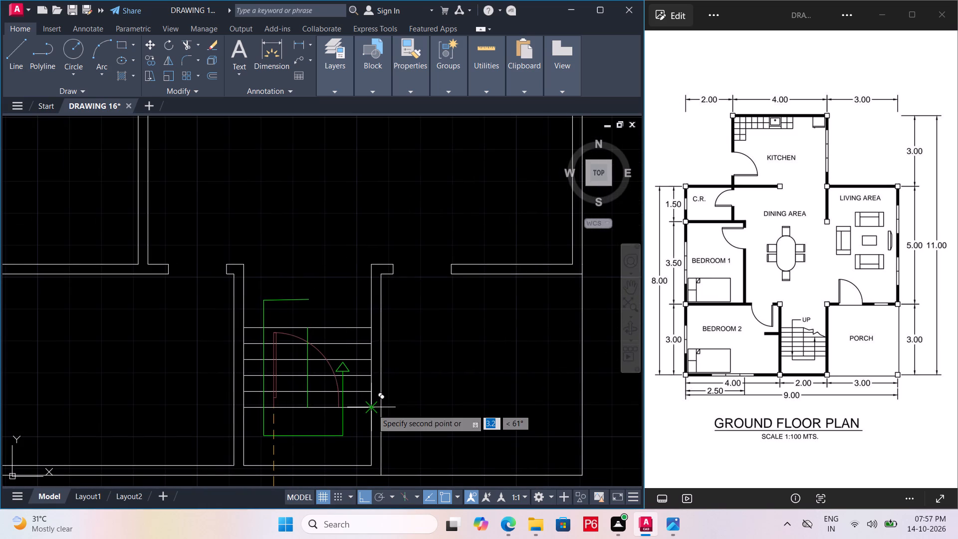
key("F8")
left_click(391, 270)
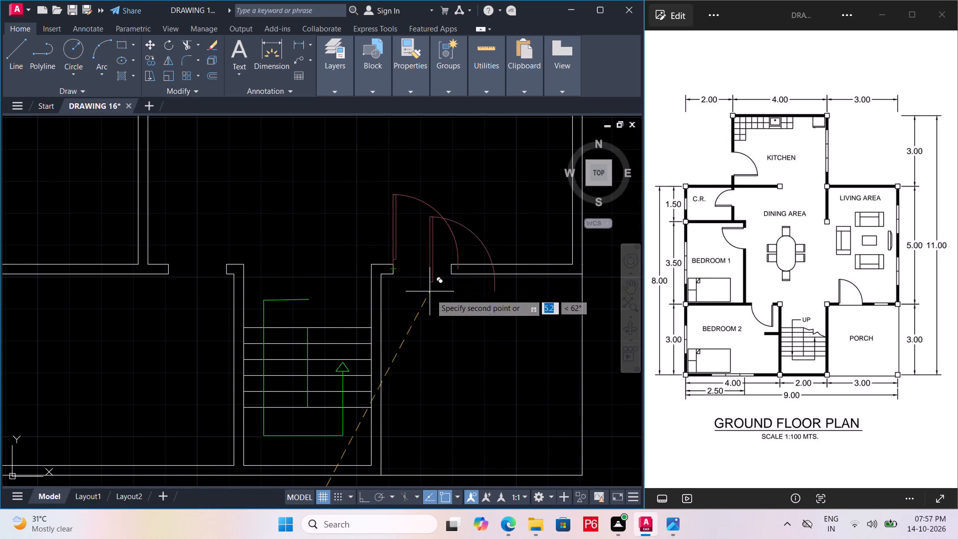
key("ctrl+s")
key("ctrl+s")
Mirror the spare door below the plan across a vertical line on its west side, keeping the source, and save.
scroll(438, 348, "down", 1)
middle_click_drag(438, 348, 490, 310)
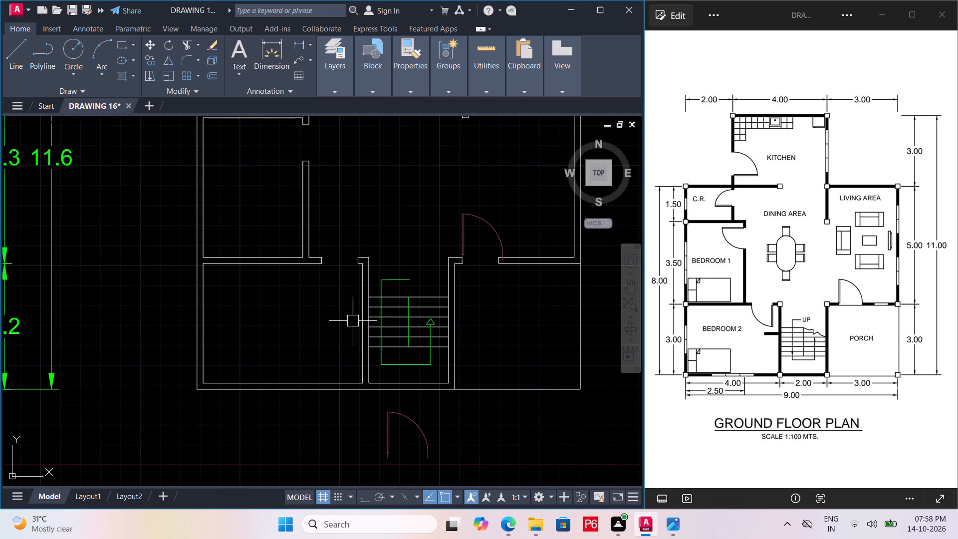
middle_click_drag(420, 417, 444, 334)
left_click(443, 347)
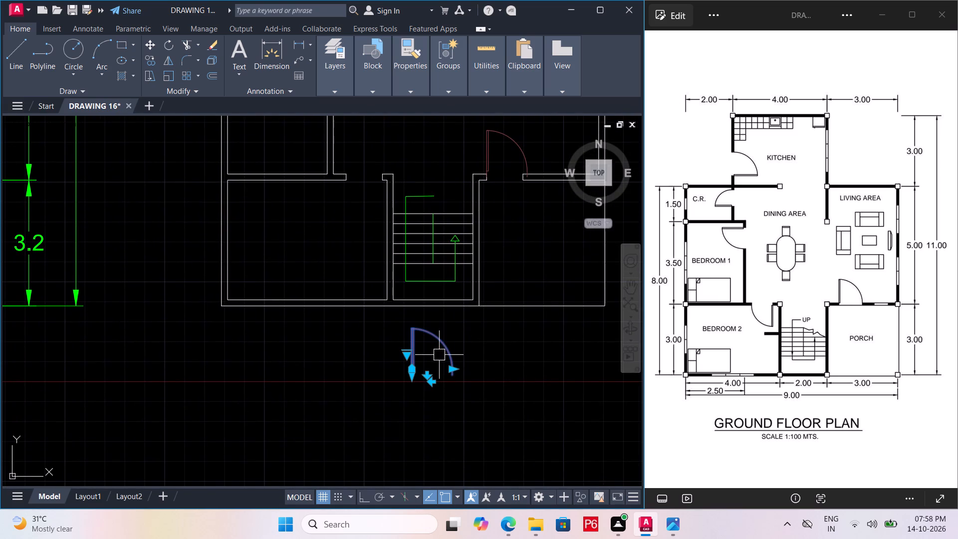
type("MI")
key("space")
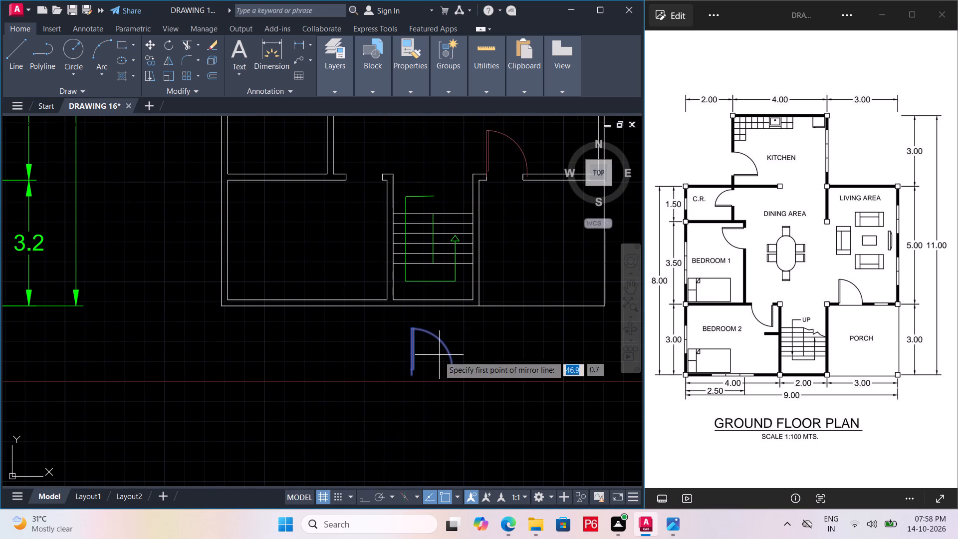
left_click(397, 324)
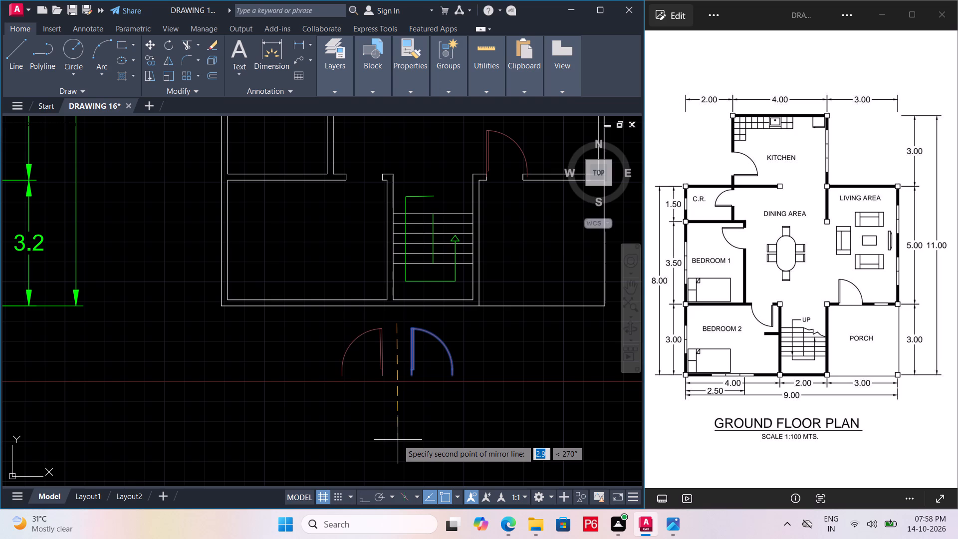
key("F8")
left_click(388, 433)
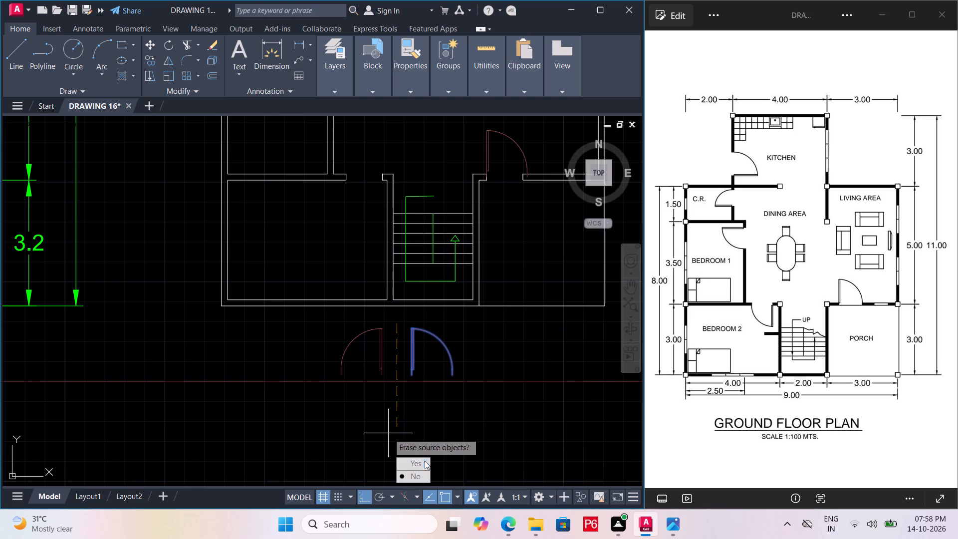
left_click_drag(420, 476, 388, 433)
key("ctrl+s")
key("ctrl+s")
key("ctrl+s")
key("ctrl+s")
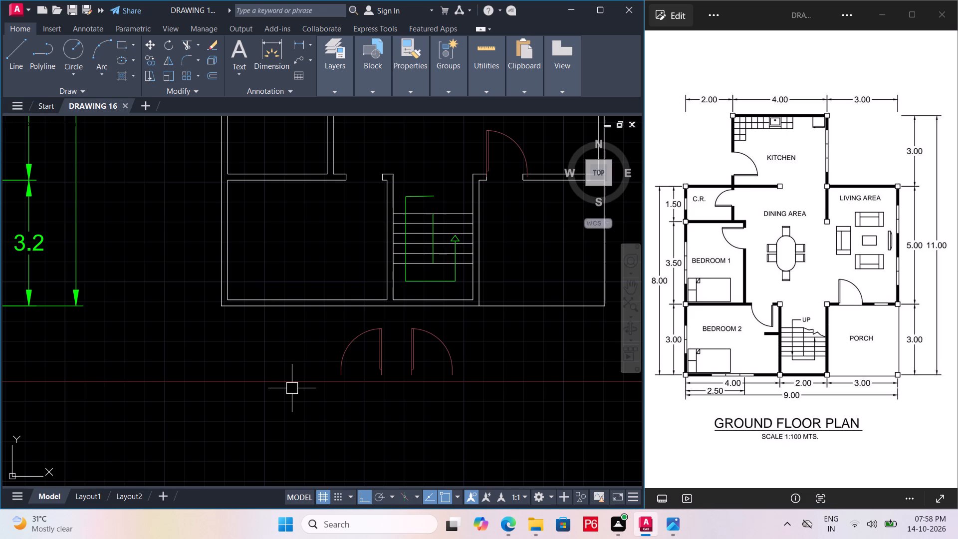
Mirror both spare doors across a horizontal line below them, keeping the sources, and save the drawing.
left_click(440, 349)
left_click(383, 359)
type("MI")
key("space")
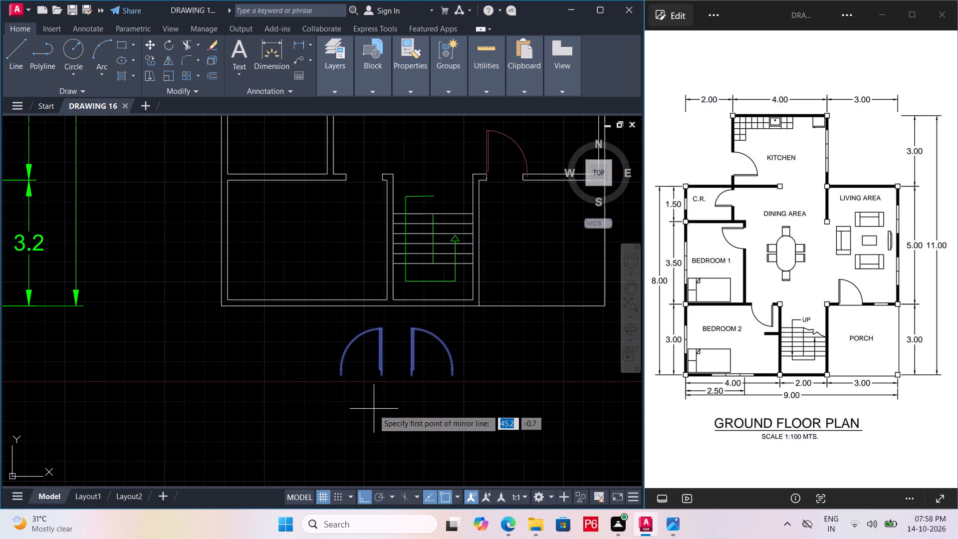
left_click_drag(328, 406, 335, 406)
left_click(528, 412)
scroll(463, 395, "down", 2)
scroll(448, 386, "up", 1)
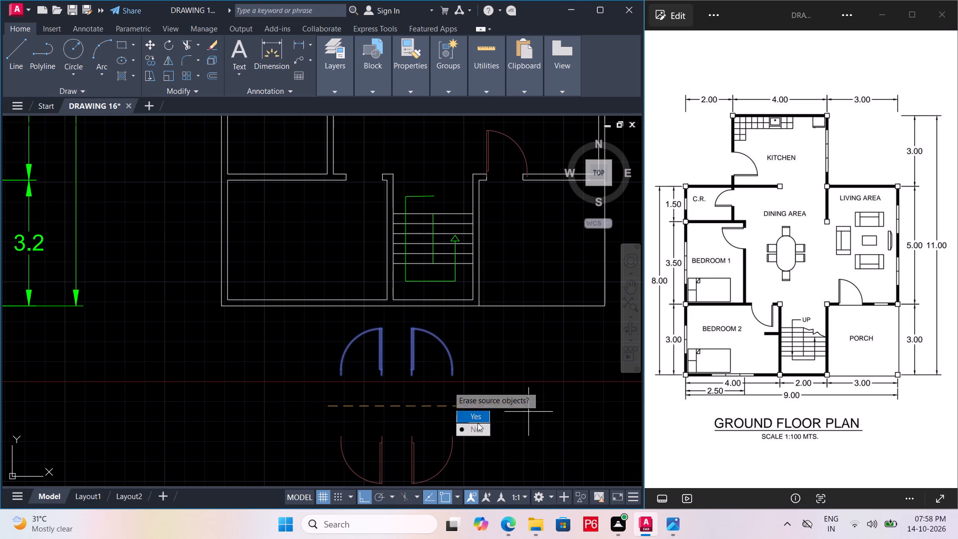
left_click_drag(480, 431, 529, 409)
key("Escape")
key("ctrl+s")
key("ctrl+s")
key("ctrl+s")
key("ctrl+s")
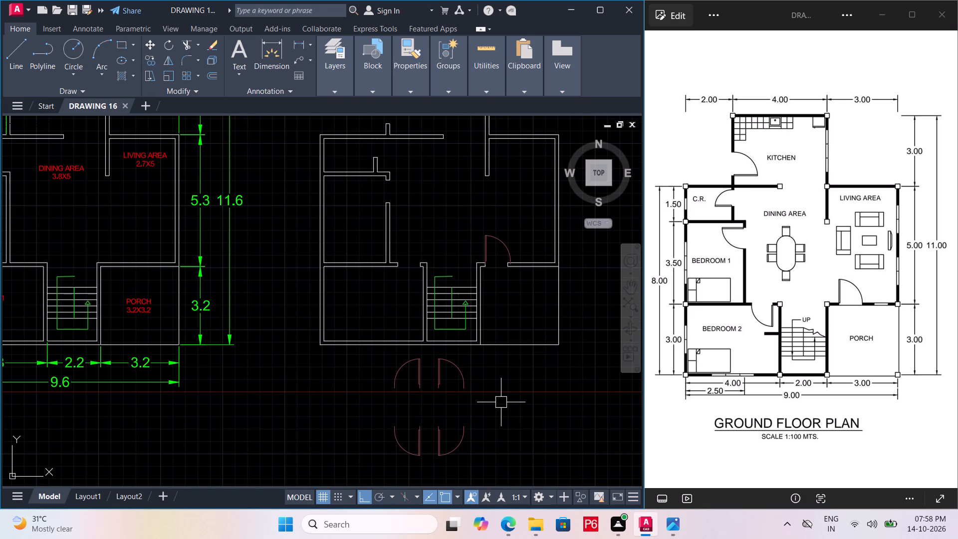
Copy the southwest spare door into the Bedroom 2 opening, hinged at the stair-side wall end, and save the drawing.
middle_click_drag(501, 402, 490, 418)
left_click(407, 444)
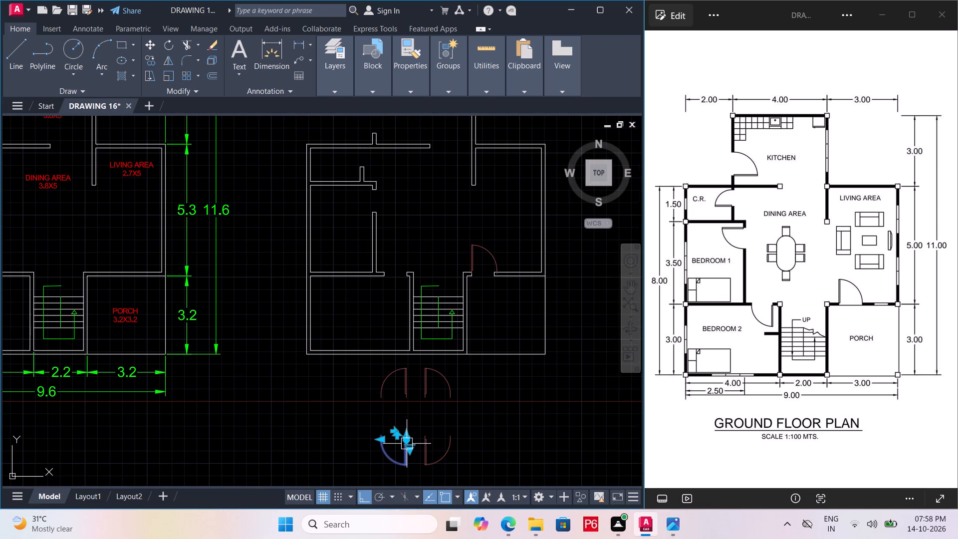
type("CO")
key("space")
scroll(406, 444, "up", 2)
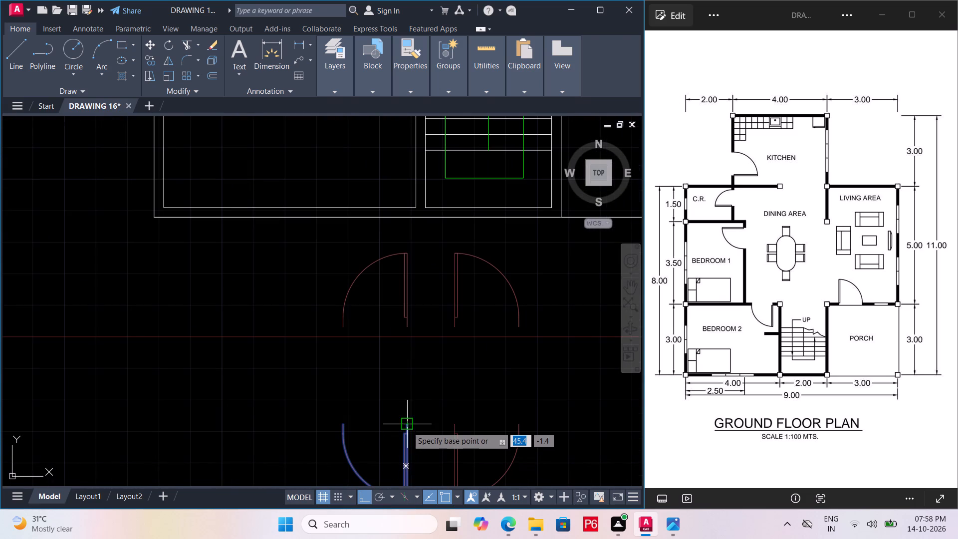
left_click(407, 427)
middle_click_drag(410, 284, 408, 417)
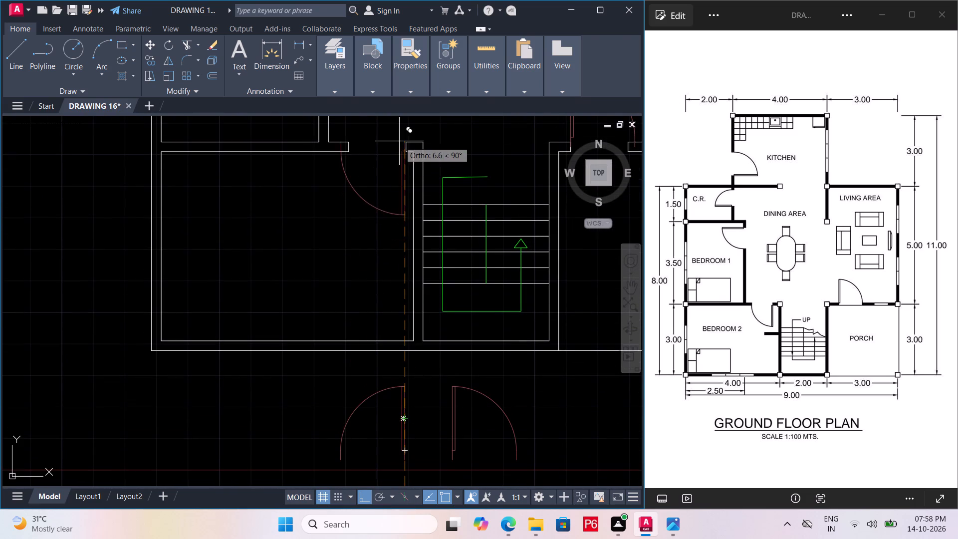
scroll(404, 143, "up", 3)
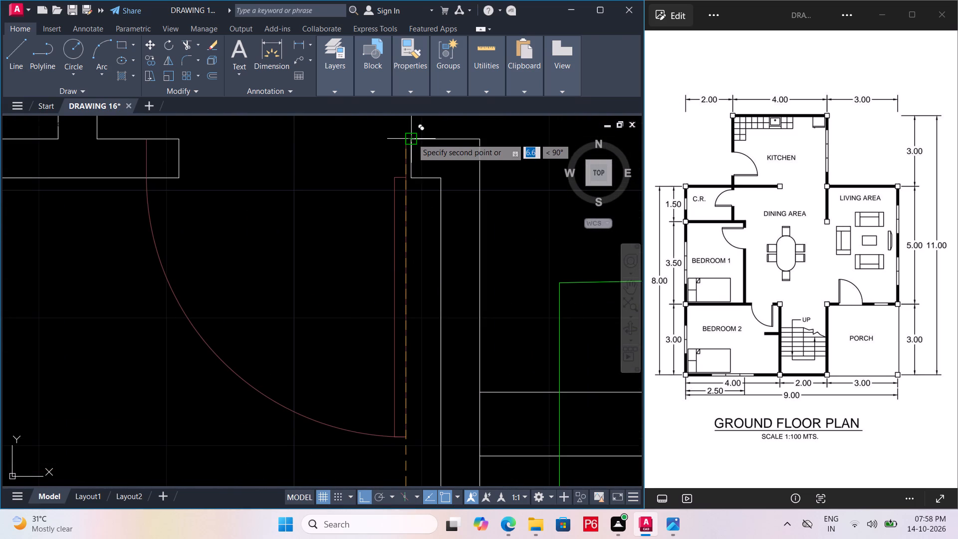
key("F8")
left_click(415, 137)
scroll(415, 145, "down", 2)
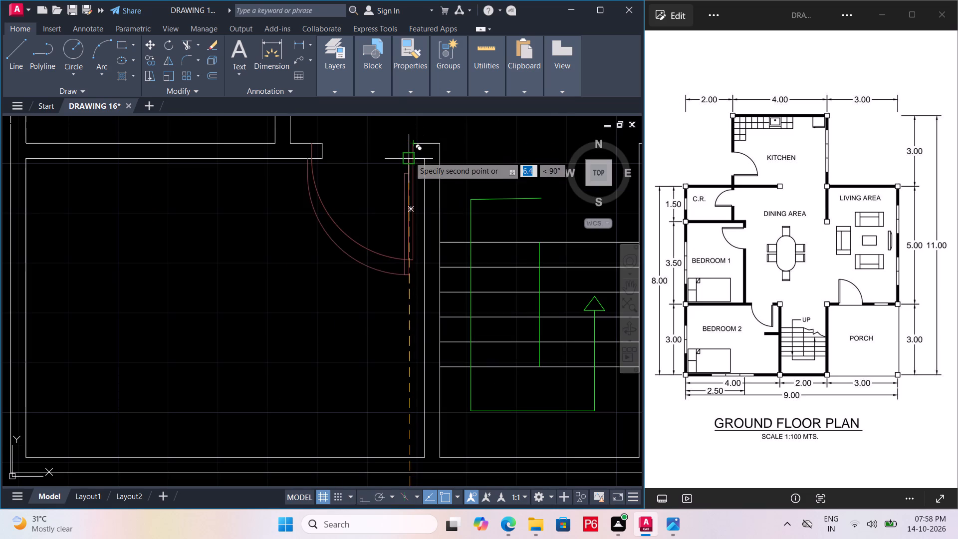
key("ctrl+s")
key("ctrl+s")
scroll(408, 185, "down", 1, "ctrl")
key("ctrl+s")
key("ctrl+s")
Copy the northwest spare door from below the plan into the dining area, just east of the Bedroom 1 opening.
middle_click_drag(394, 192, 415, 271, "ctrl")
scroll(394, 192, "down", 1, "ctrl")
middle_click_drag(417, 243, 423, 174)
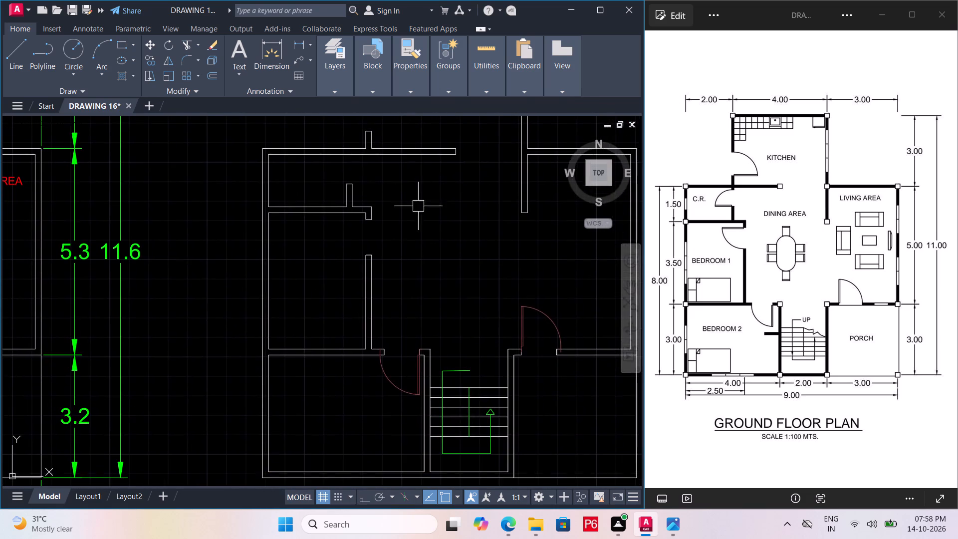
middle_click_drag(419, 321, 402, 133)
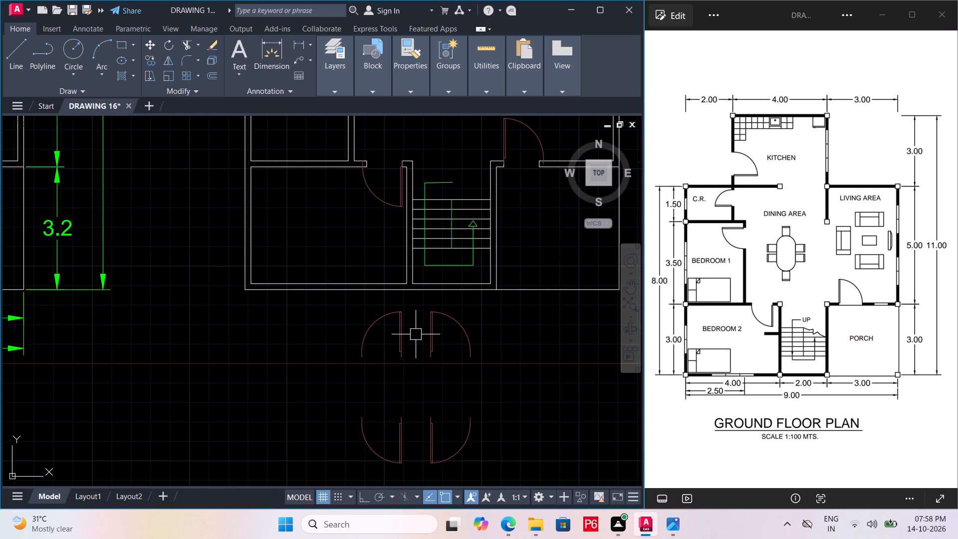
left_click(401, 344)
type("CO")
key("space")
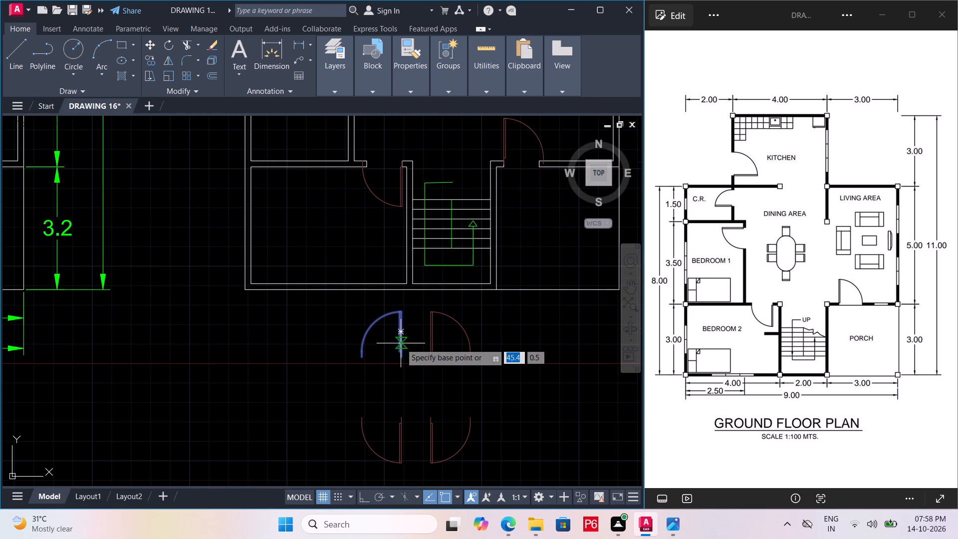
scroll(410, 354, "up", 2)
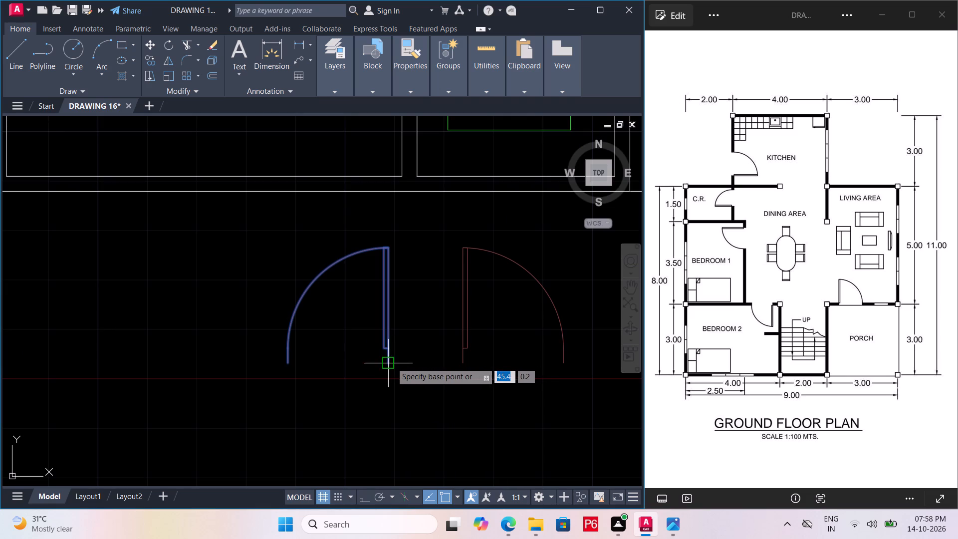
left_click(389, 363)
scroll(303, 233, "down", 1)
middle_click_drag(303, 235, 440, 515)
middle_click_drag(461, 259, 386, 441)
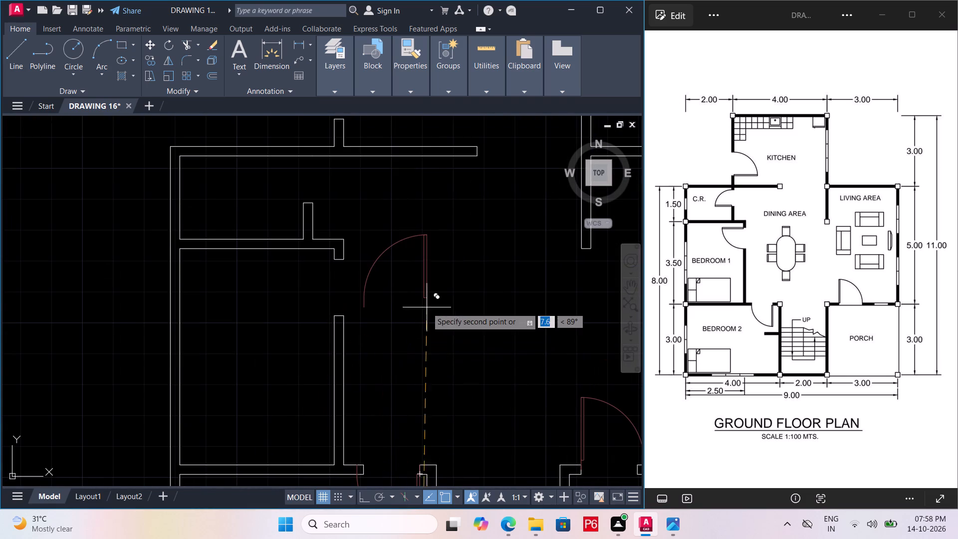
double_click(429, 305)
key("Escape")
Rotate the copied door 90° counterclockwise about its hinge point so the leaf points west with the swing below it.
left_click(435, 295)
key("c")
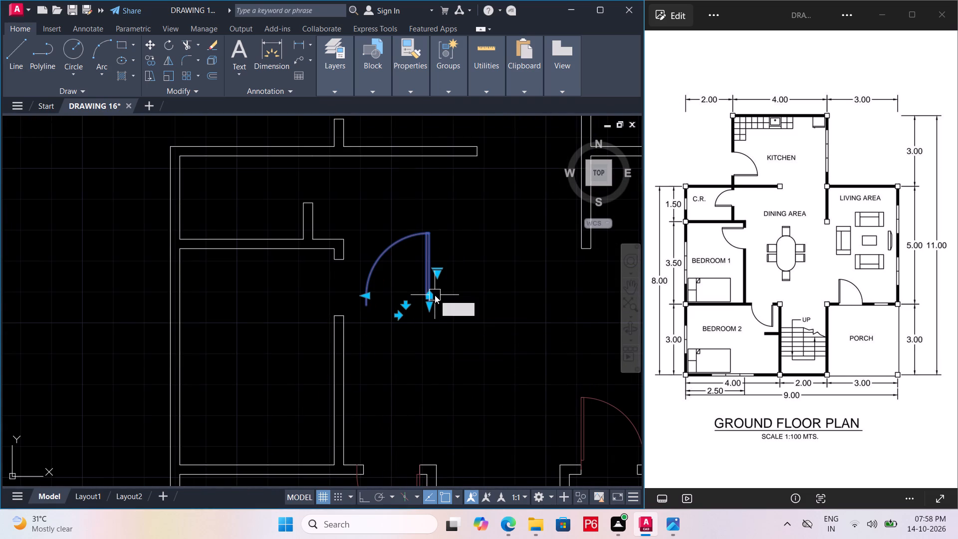
key("BackSpace")
type("ROI")
key("space")
left_click_drag(426, 310, 433, 298)
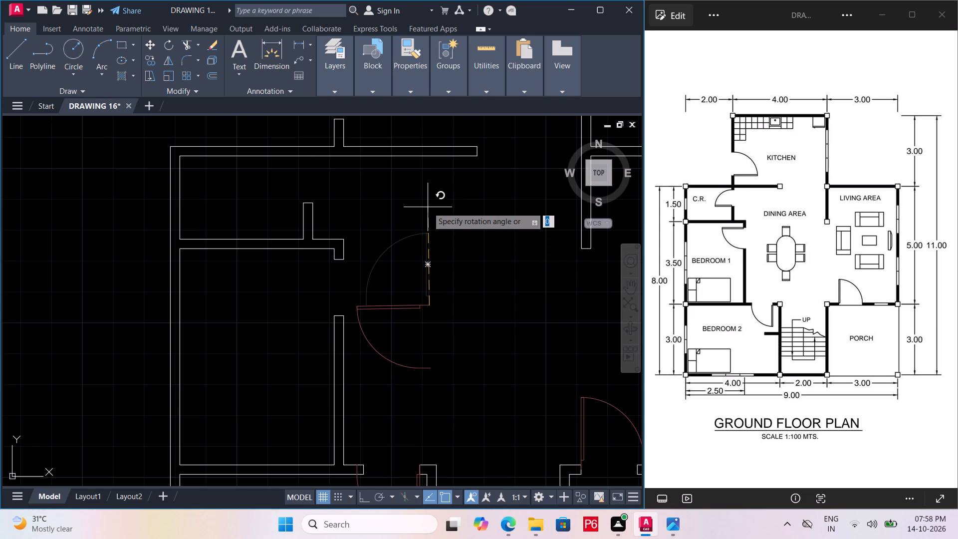
key("F8")
left_click(435, 207)
key("Escape")
Move the rotated door into the Bedroom 1 opening, hinged at the opening's north wall end and swinging inward, and save.
left_click(414, 302)
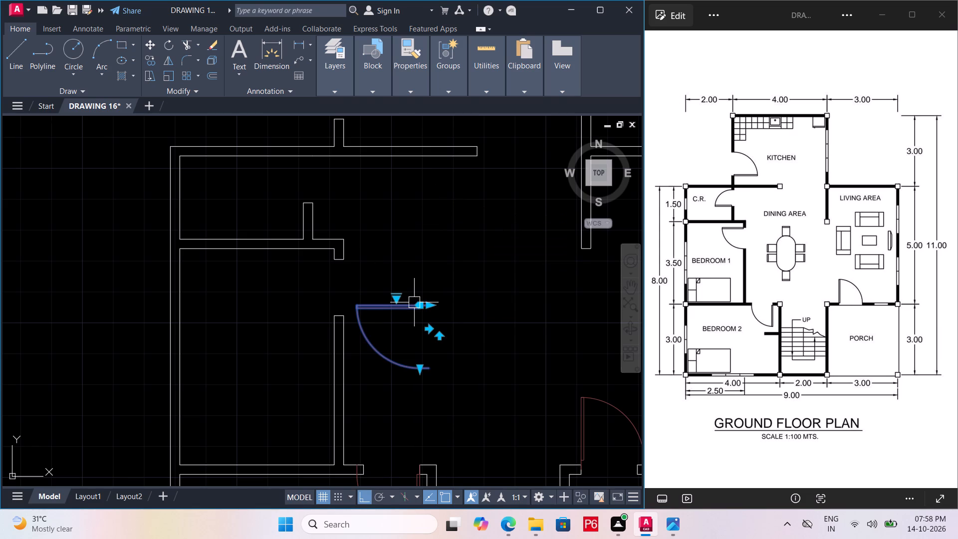
key("m")
key("space")
left_click(430, 303)
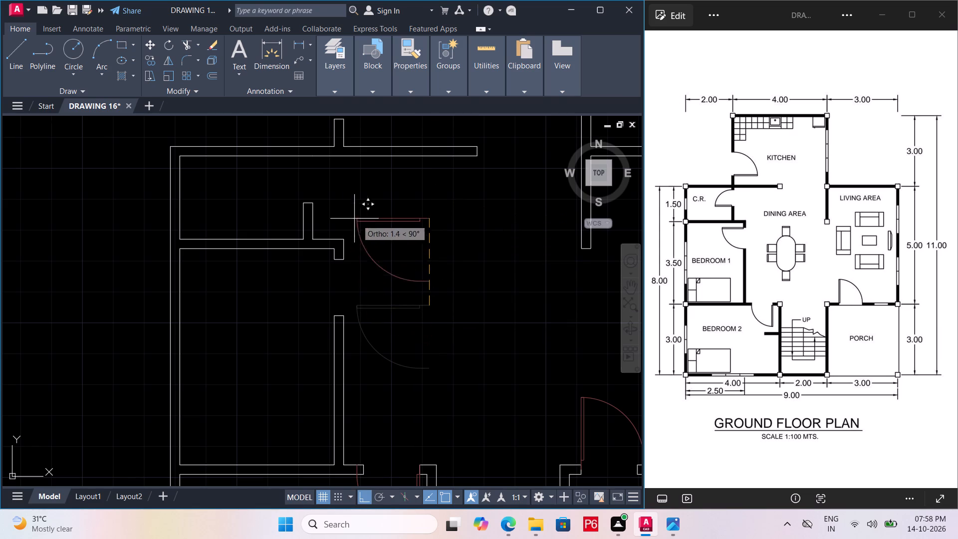
key("F8")
scroll(340, 264, "up", 2)
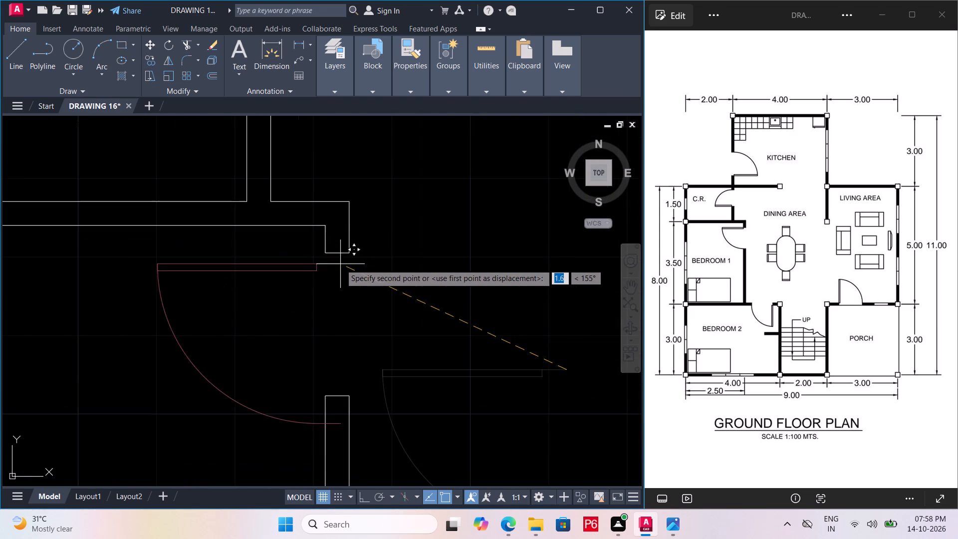
left_click(350, 251)
key("Escape")
scroll(374, 258, "down", 2)
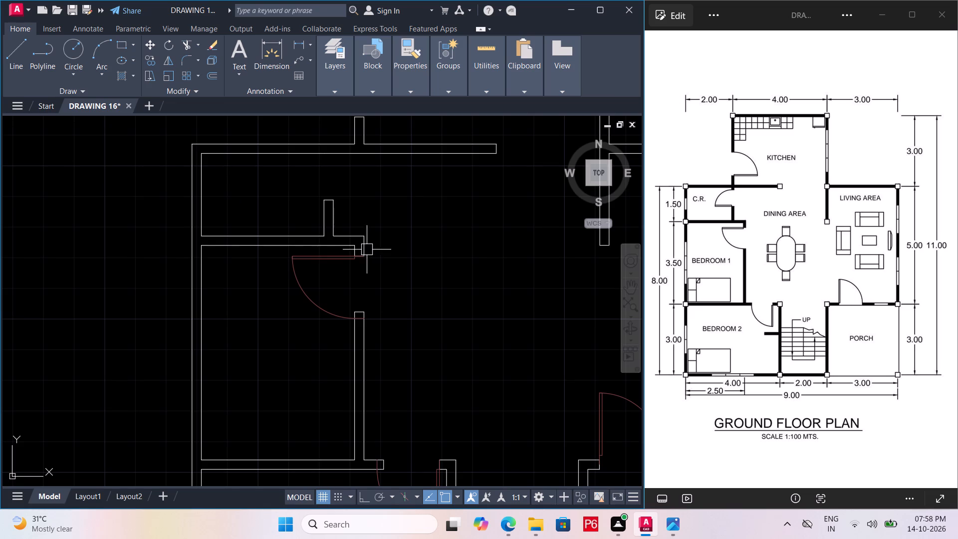
key("ctrl+s")
key("ctrl+s")
key("ctrl+s")
key("ctrl+s")
key("ctrl+s")
Copy the southeast spare door from below the plan into the dining area, just east of the C.R. opening.
middle_click_drag(367, 242, 399, 305, "ctrl")
middle_click_drag(375, 247, 365, 212)
scroll(375, 247, "down", 1)
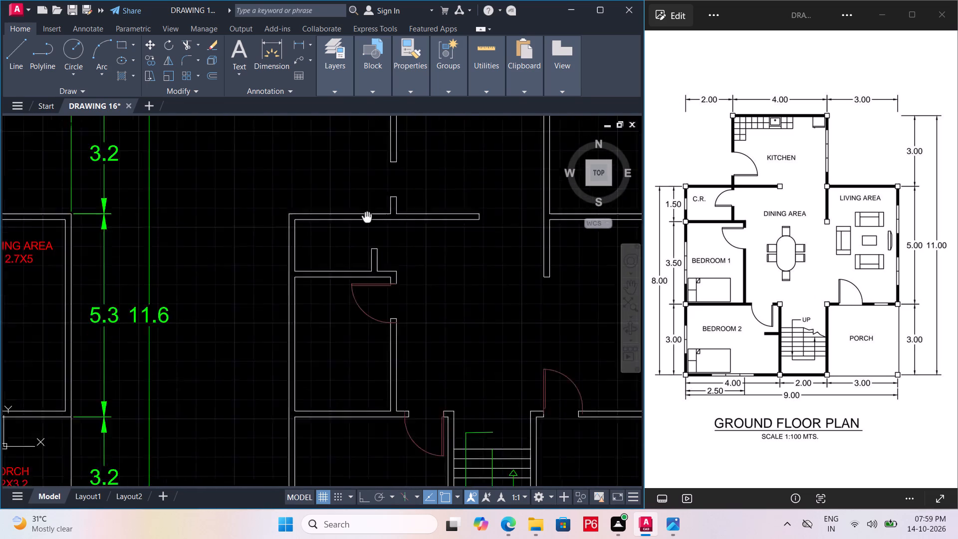
middle_click_drag(365, 212, 347, 163)
scroll(382, 233, "down", 2)
middle_click_drag(375, 201, 364, 156)
scroll(398, 324, "up", 1)
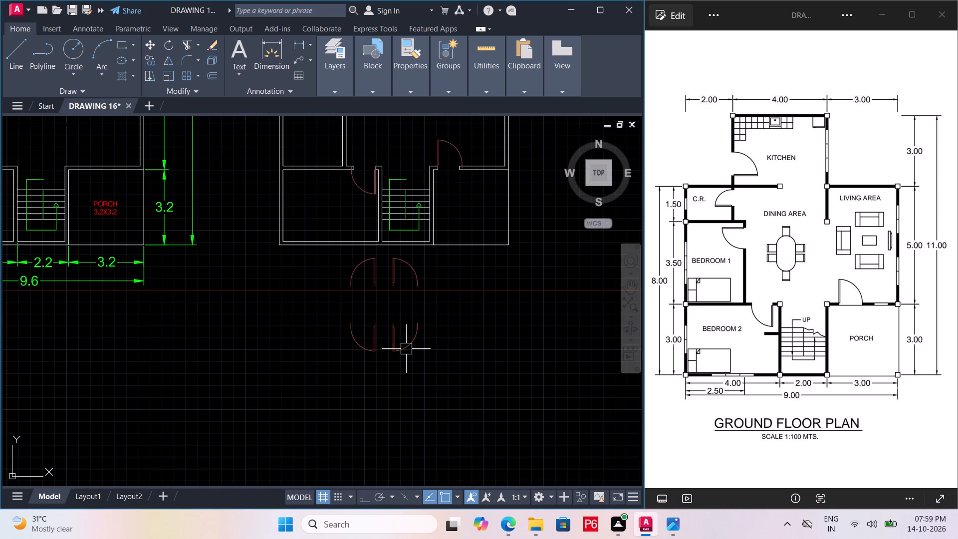
left_click(406, 349)
key("v")
key("BackSpace")
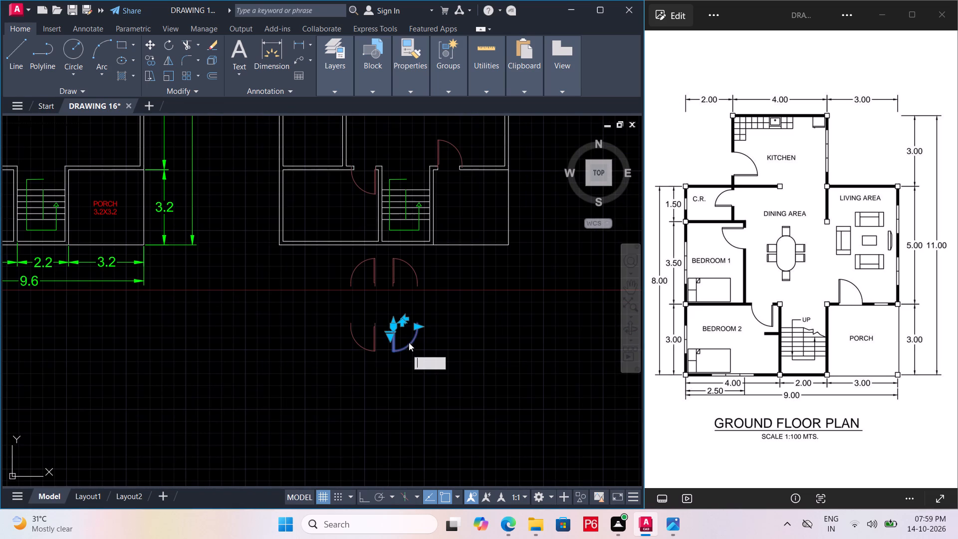
type("CO")
key("space")
left_click_drag(409, 341, 405, 331)
middle_click_drag(336, 162, 392, 373)
left_click(443, 297)
left_click(444, 297)
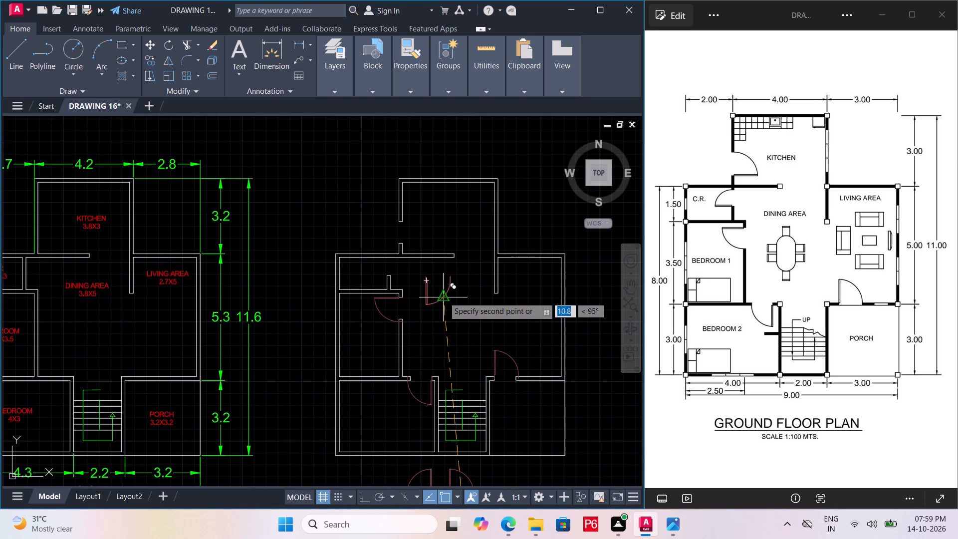
key("Escape")
Rotate the new door copy 90° clockwise about its hinge point so the leaf points west with the swing below it.
left_click(446, 296)
type("RO")
key("space")
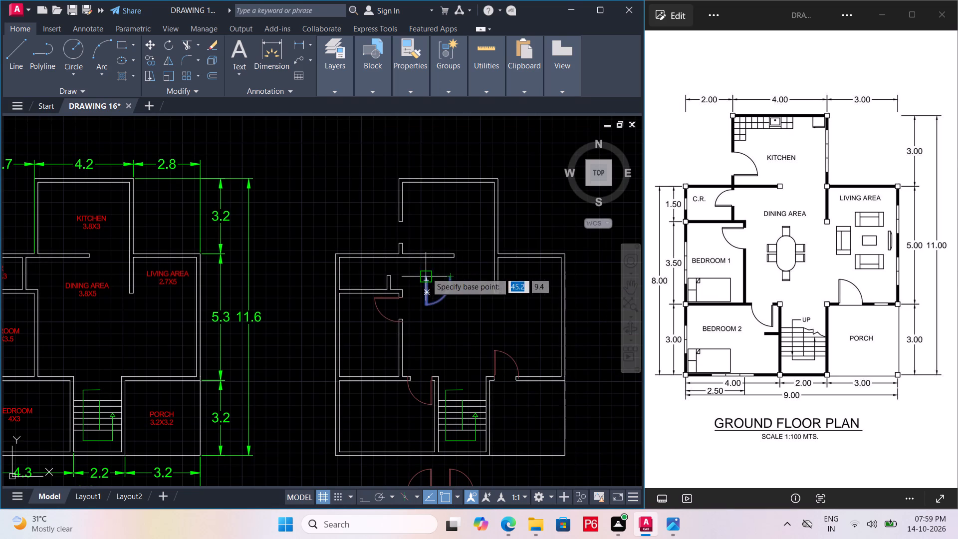
left_click(427, 271)
key("F8")
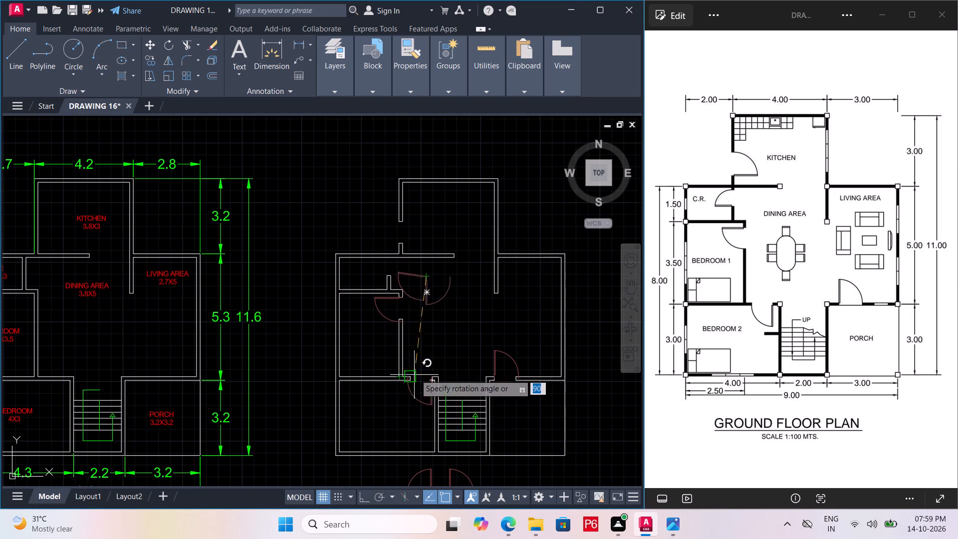
left_click(427, 345)
key("Escape")
Delete the duplicate unrotated door copy in the dining area.
left_click(439, 297)
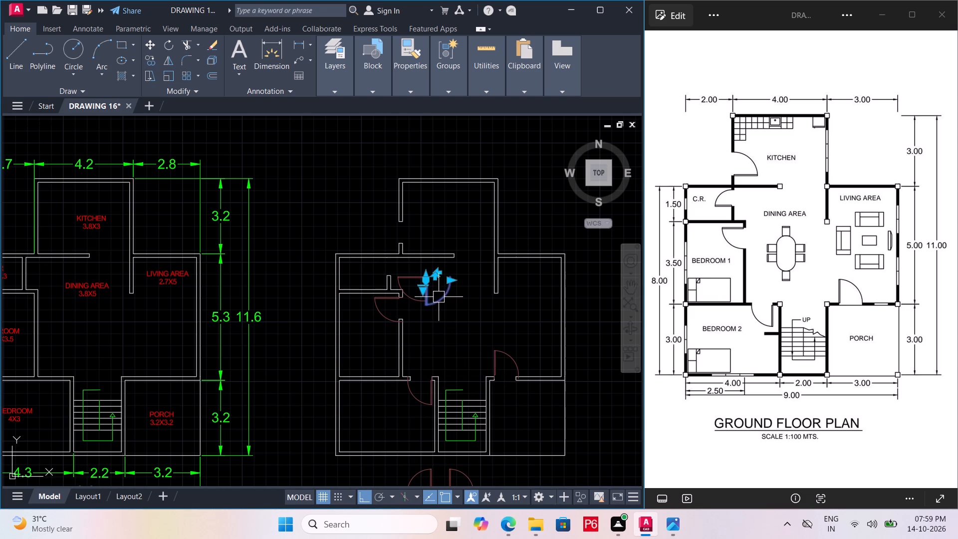
key("Delete")
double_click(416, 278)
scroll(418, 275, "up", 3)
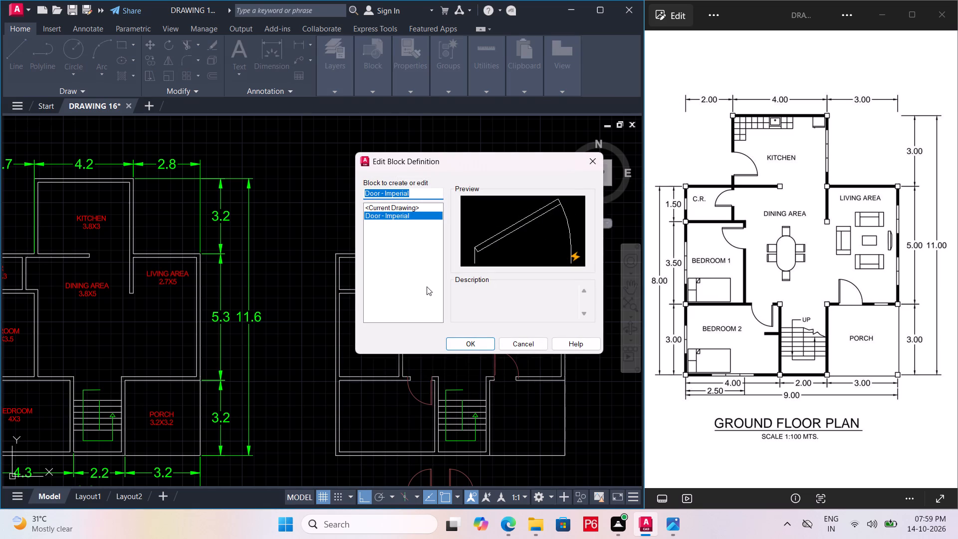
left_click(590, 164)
Move the rotated door into the C.R. opening, hinged on the north wall's inner face in line with the stub wall, and save.
scroll(397, 241, "up", 3)
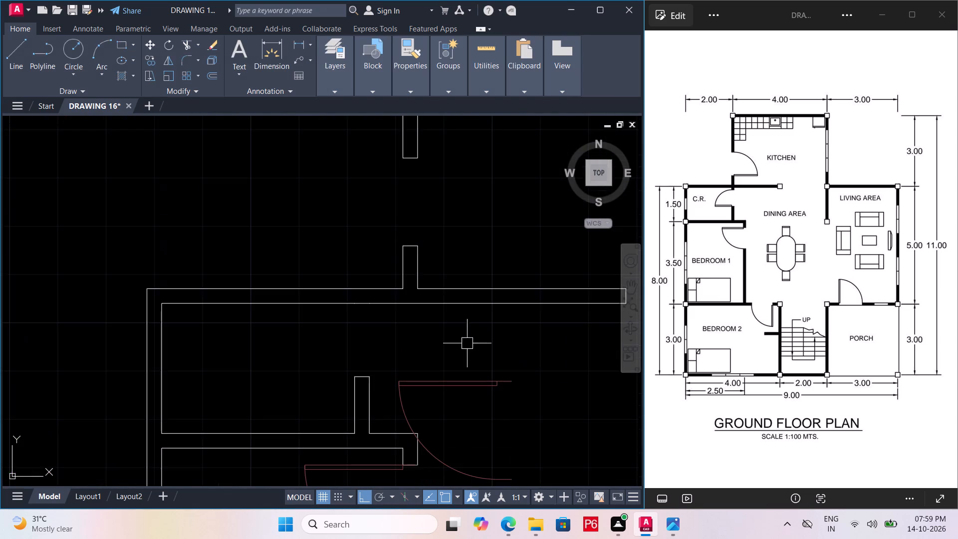
middle_click_drag(466, 339, 432, 277)
left_click(448, 316)
key("m")
key("space")
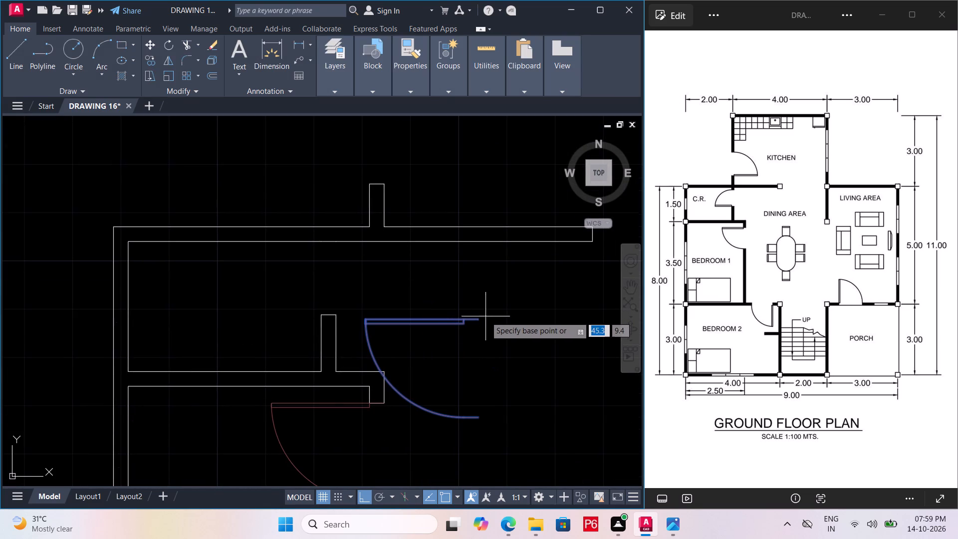
left_click(480, 317)
key("F9")
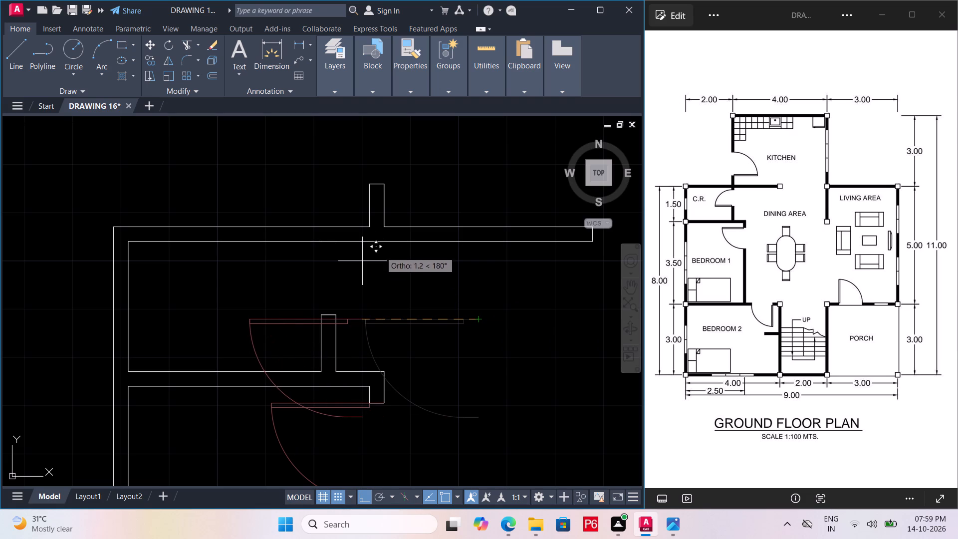
key("F8")
key("F9")
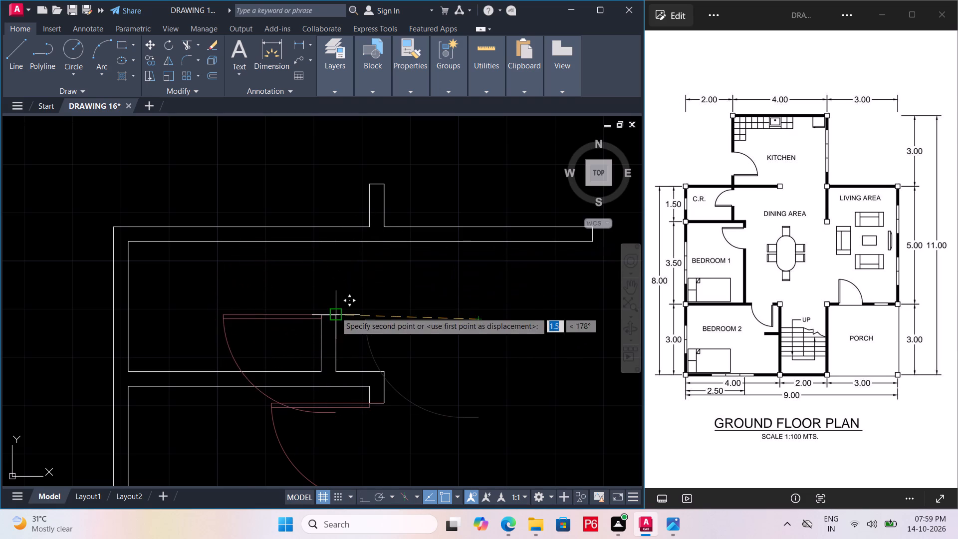
left_click(337, 244)
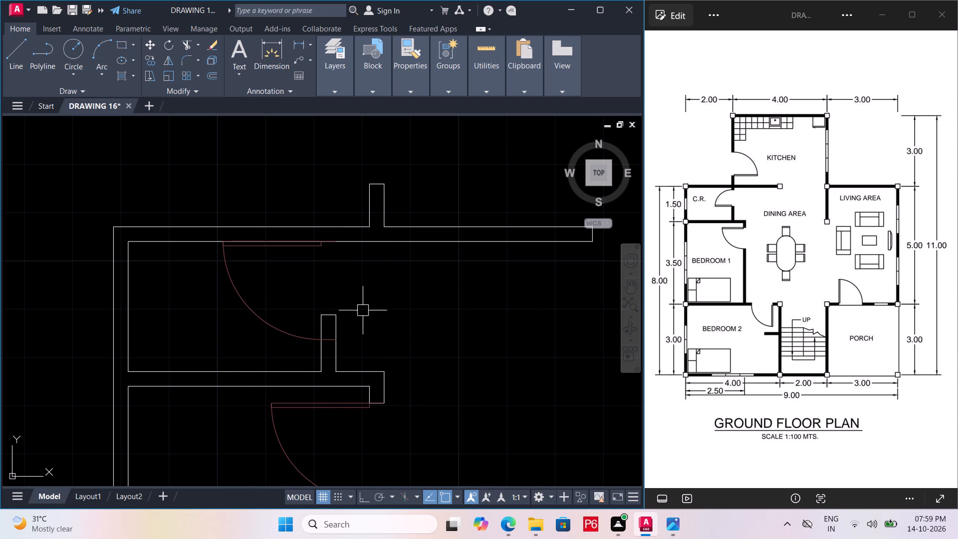
key("ctrl+s")
key("ctrl+s")
key("ctrl+s")
Re-seat the C.R. door's hinge point on the north wall's inner face with Move, and save the drawing.
scroll(358, 340, "down", 1)
middle_click_drag(351, 311, 349, 299)
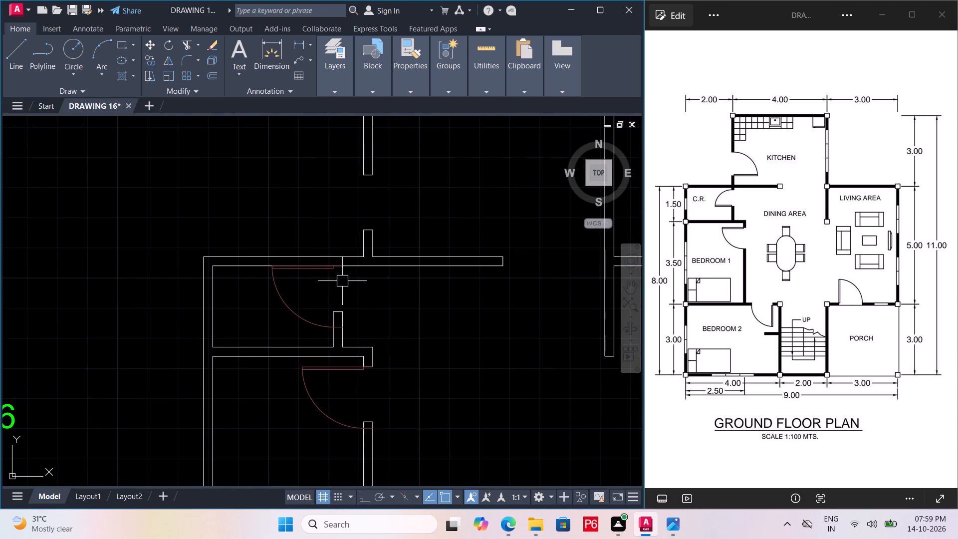
scroll(342, 274, "up", 2)
left_click(344, 255)
type("M")
key("space")
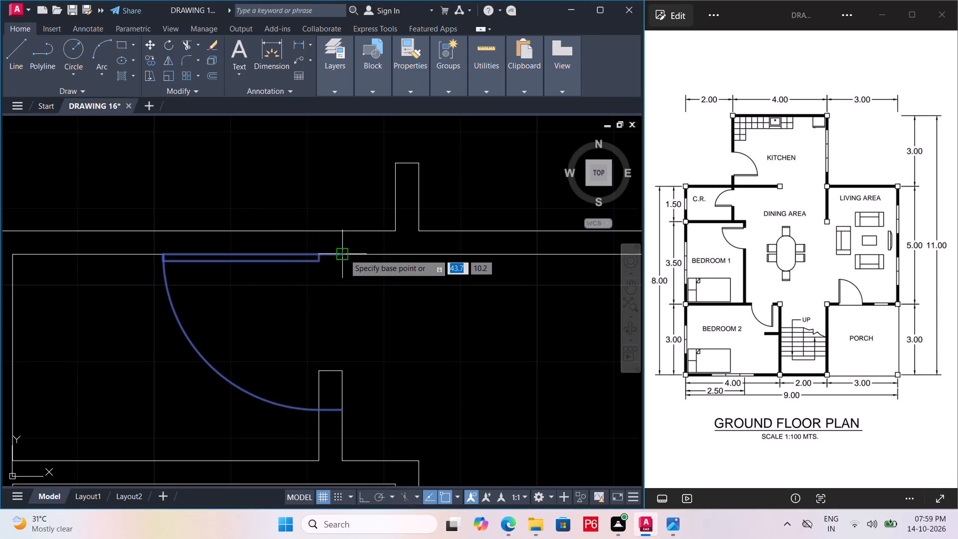
left_click(344, 254)
left_click(343, 254)
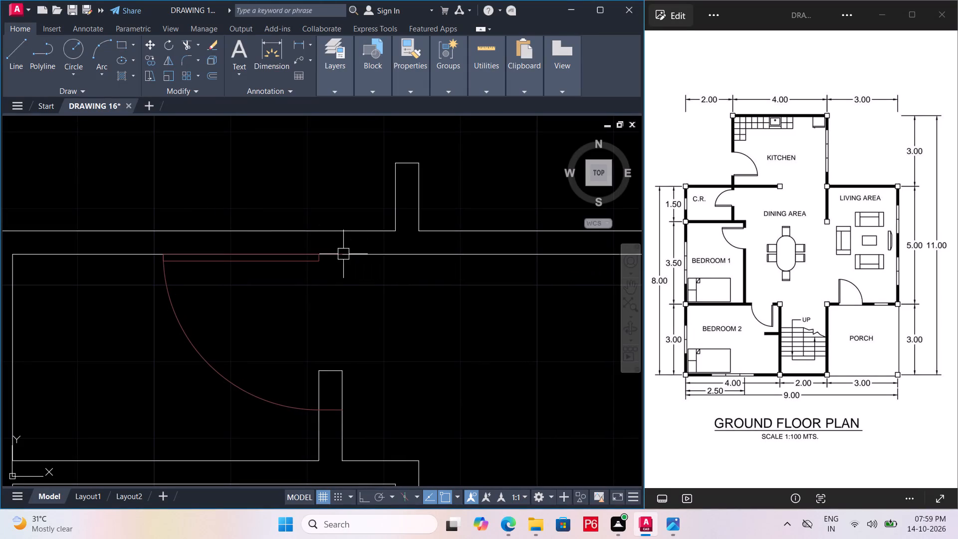
key("ctrl+s")
key("ctrl+s")
scroll(351, 293, "down", 4, "ctrl")
key("ctrl+s")
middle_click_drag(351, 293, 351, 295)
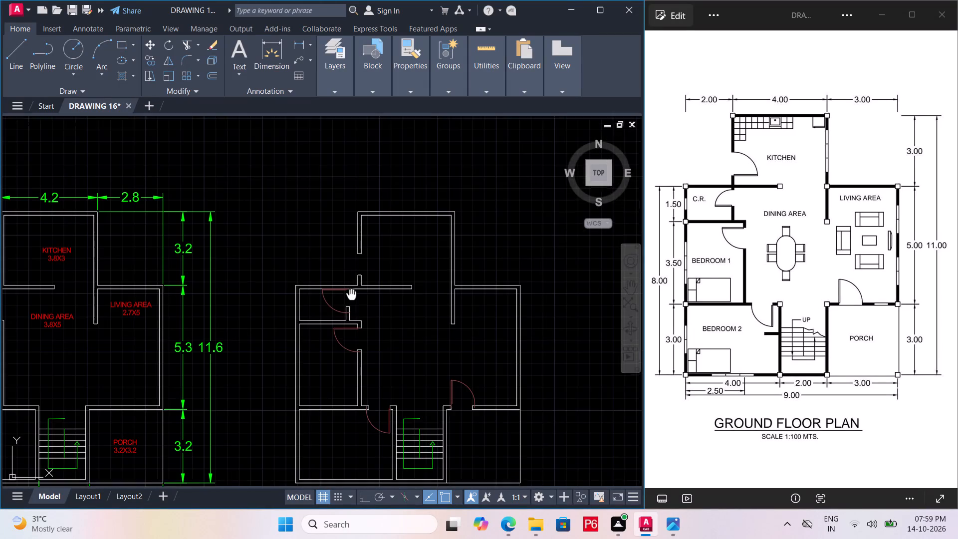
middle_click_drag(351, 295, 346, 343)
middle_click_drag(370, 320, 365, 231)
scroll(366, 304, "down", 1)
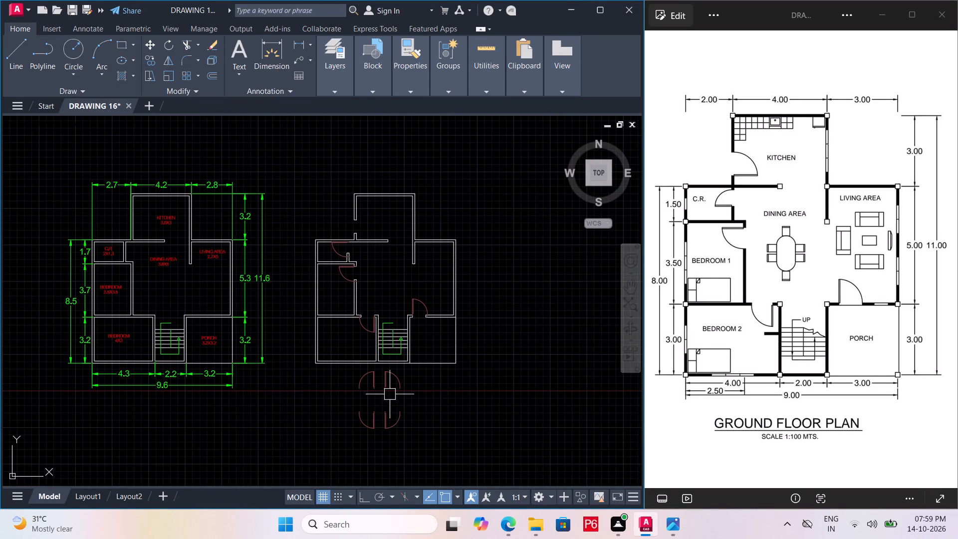
Copy the spare door with its leaf pointing north and swing to the west to just outside the kitchen's west wall opening.
left_click(373, 391)
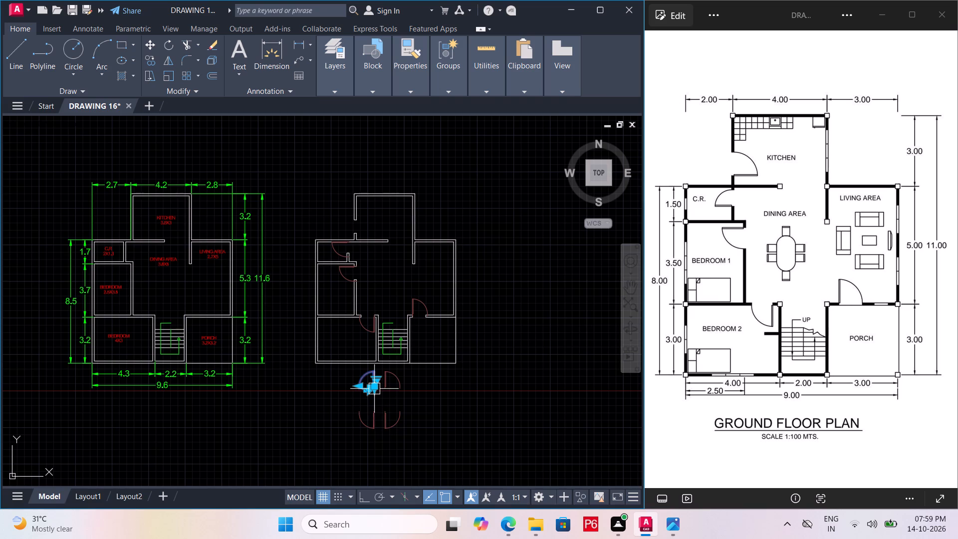
type("CO")
key("space")
left_click(372, 391)
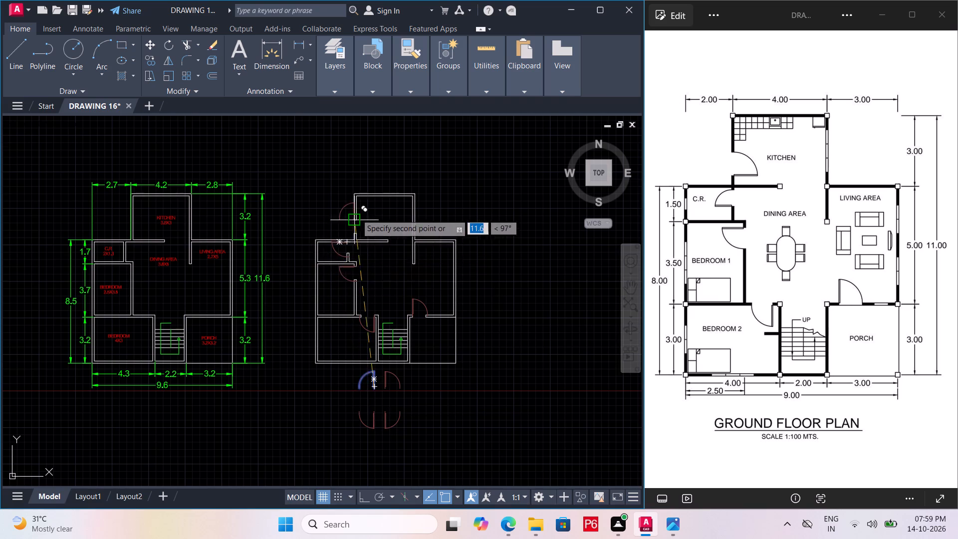
scroll(356, 214, "up", 4)
left_click(263, 263)
key("Escape")
Rotate the new door copy 90° clockwise about its hinge point so the leaf points east with the swing above it.
left_click(263, 273)
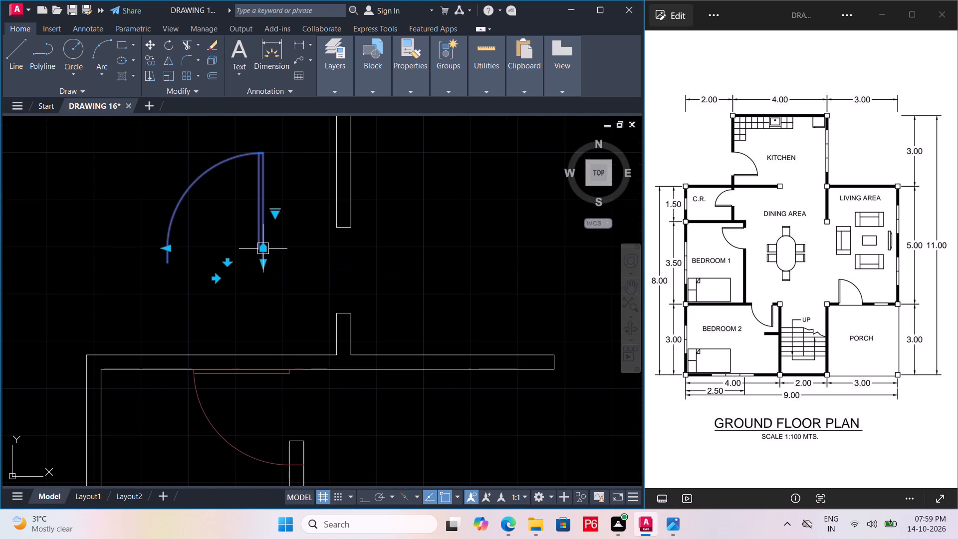
left_click(263, 250)
key("r")
key("o")
key("space")
left_click(261, 266)
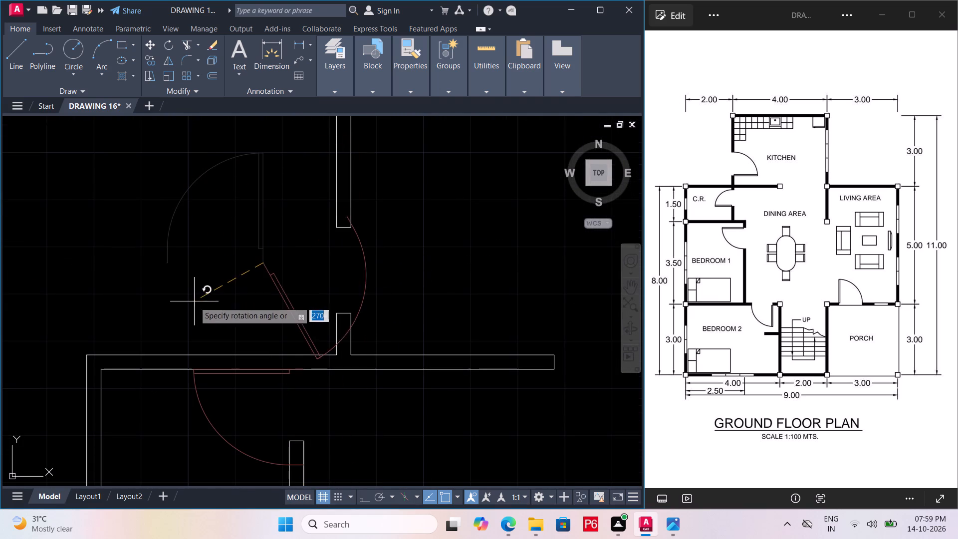
key("F8")
left_click(271, 298)
Move the rotated door into the kitchen's west wall opening, hinged on the outer corner of the lower wall stub, and save.
left_click(297, 263)
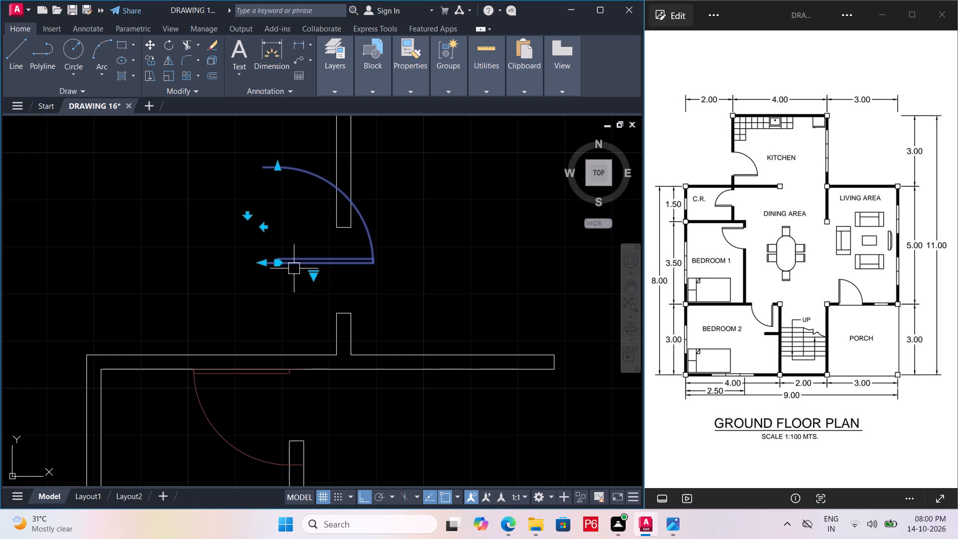
type("M")
key("space")
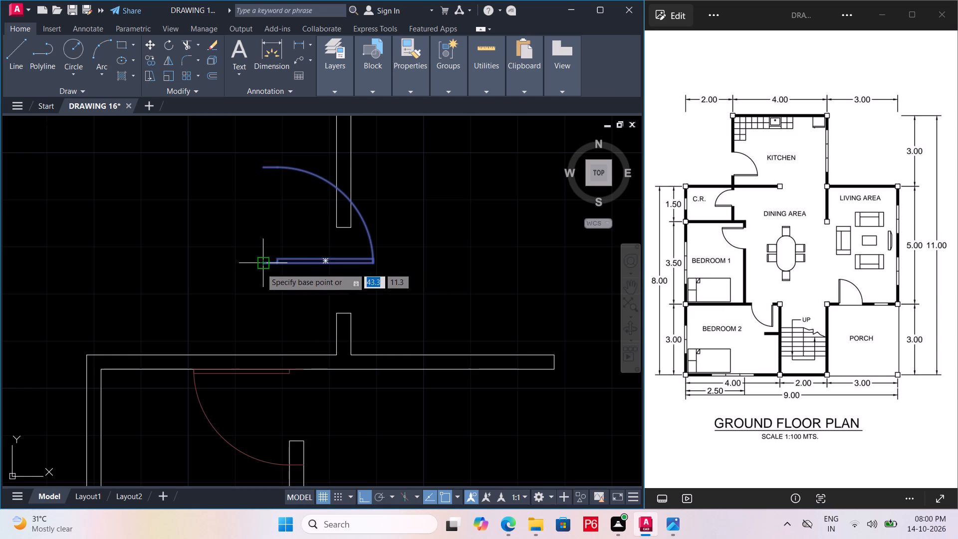
left_click(260, 268)
key("F8")
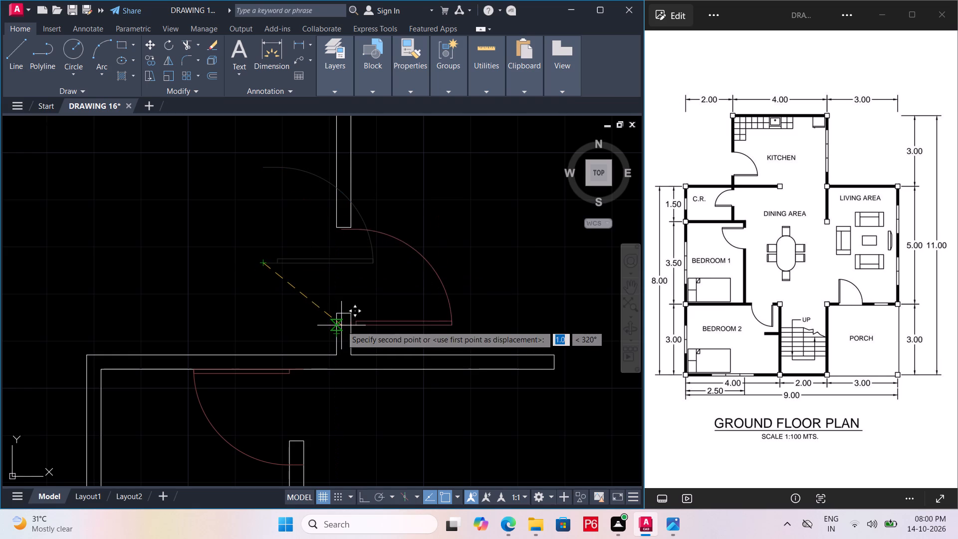
left_click(339, 315)
scroll(354, 303, "down", 3)
key("ctrl+s")
key("ctrl+s")
key("ctrl+s")
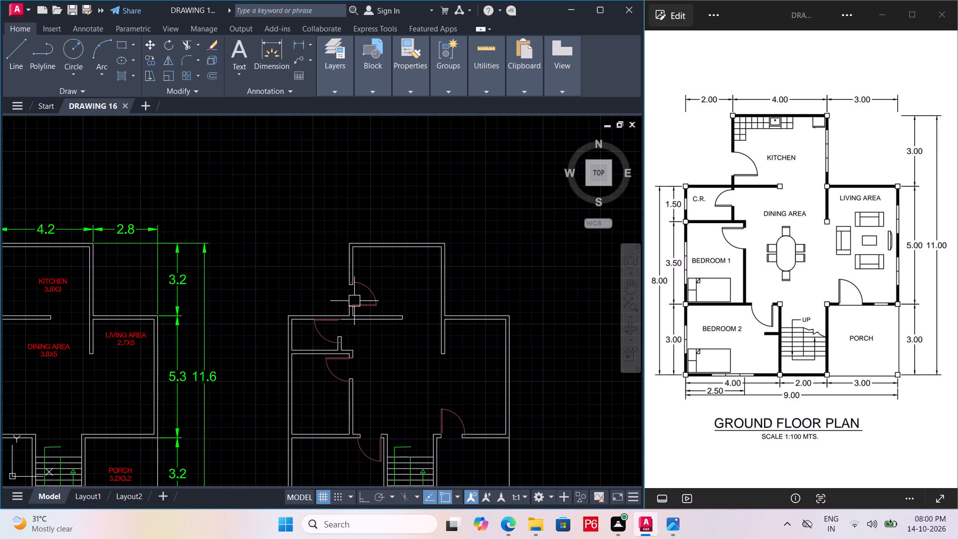
key("ctrl+s")
Delete the four spare door blocks below the copied plan and save the drawing.
middle_click_drag(354, 301, 327, 268, "ctrl")
scroll(354, 301, "down", 1, "ctrl")
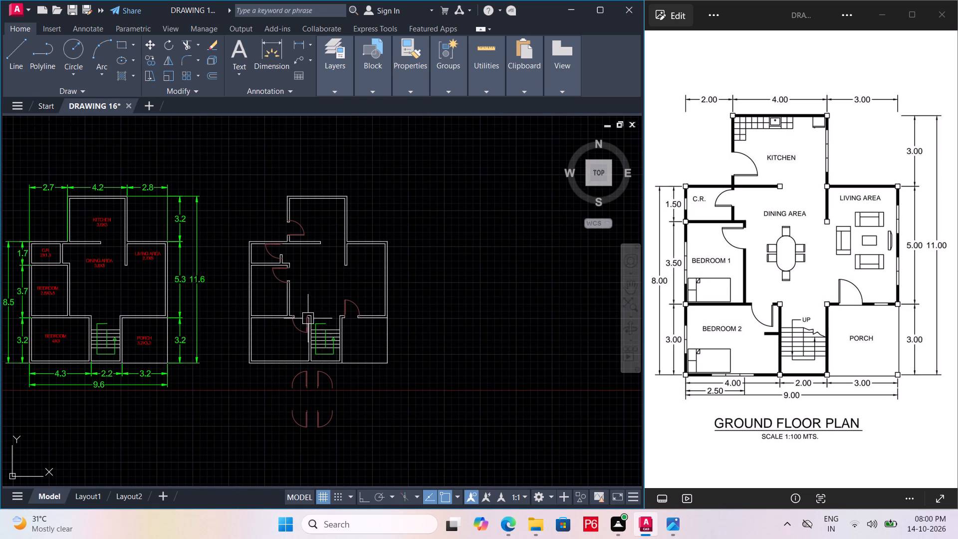
middle_click_drag(329, 376, 358, 319)
scroll(352, 321, "up", 2)
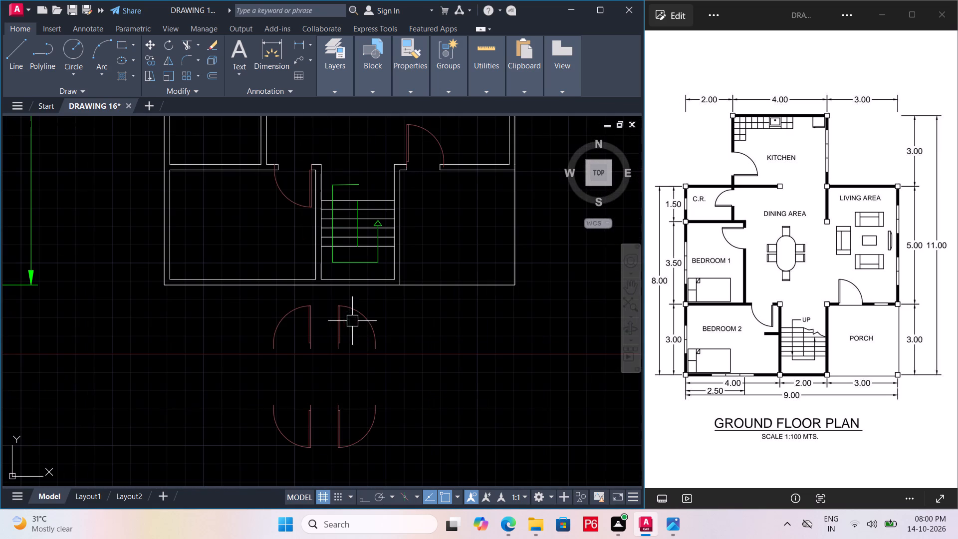
left_click(243, 300)
left_click(420, 462)
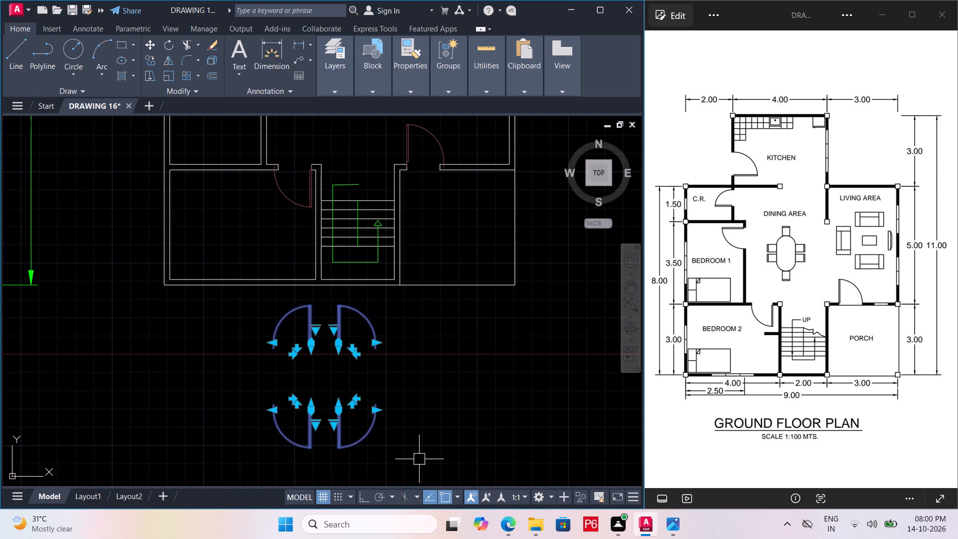
key("Delete")
scroll(377, 389, "down", 1)
middle_click_drag(376, 391, 364, 463)
key("ctrl+s")
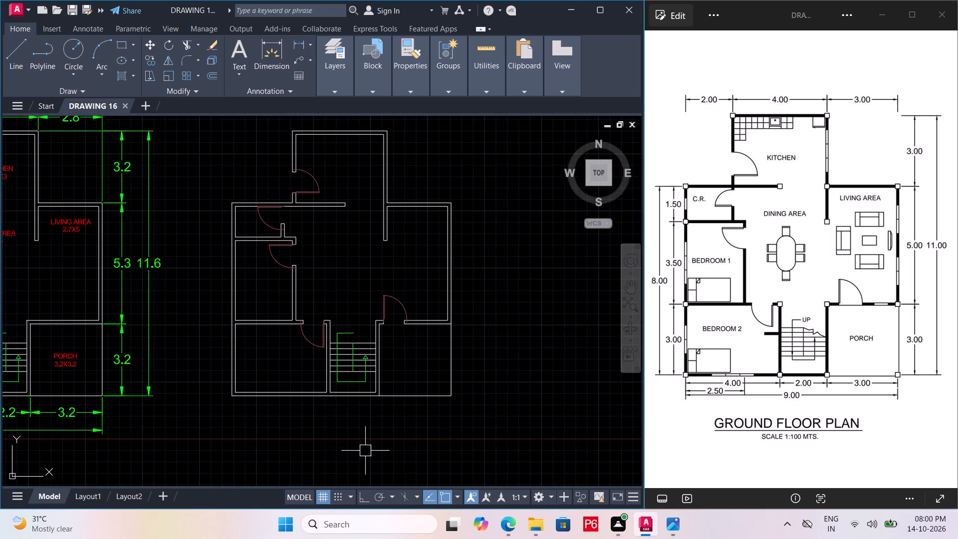
key("ctrl+s")
key("ctrl+s")
key("ctrl+s")
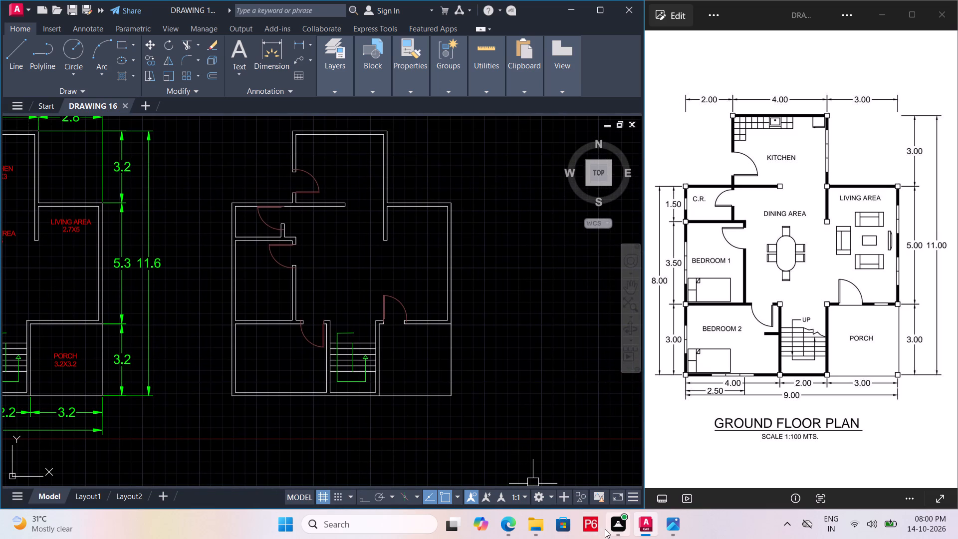
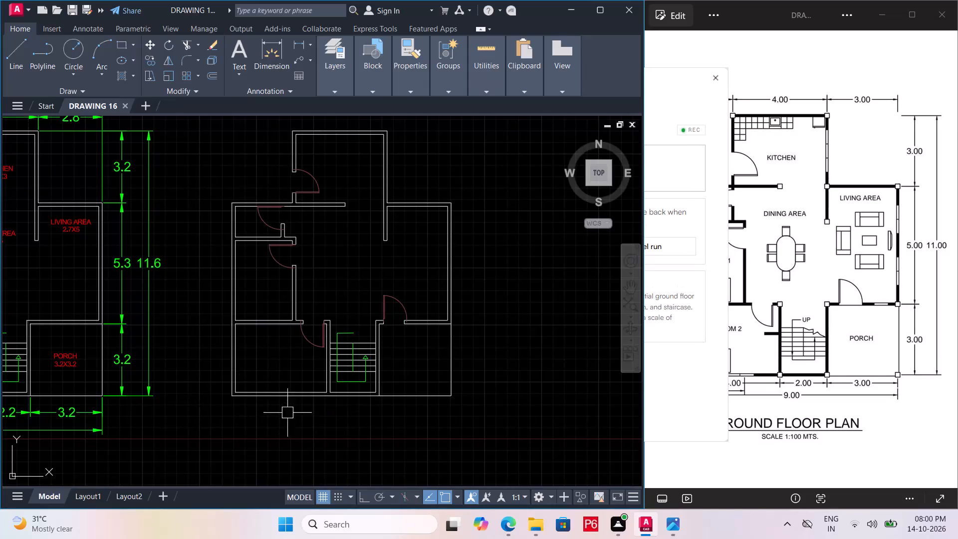
Save the drawing.
key("ctrl+s")
Bring the ground floor plan reference image in Photos fully into view, and return to the AutoCAD drawing.
middle_click_drag(362, 419, 400, 419)
left_click(809, 404)
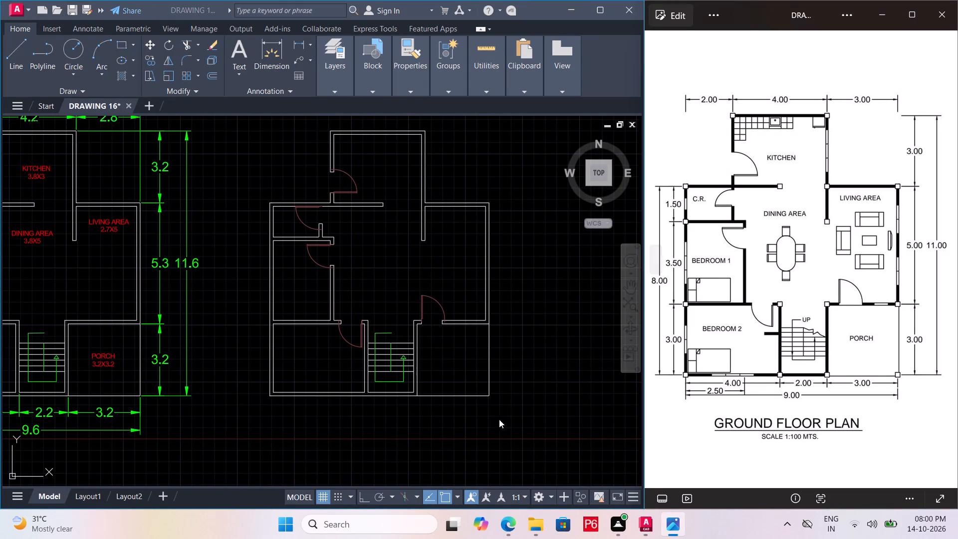
double_click(489, 423)
left_click(533, 400)
left_click(511, 417)
left_click_drag(491, 430, 496, 430)
left_click(528, 407)
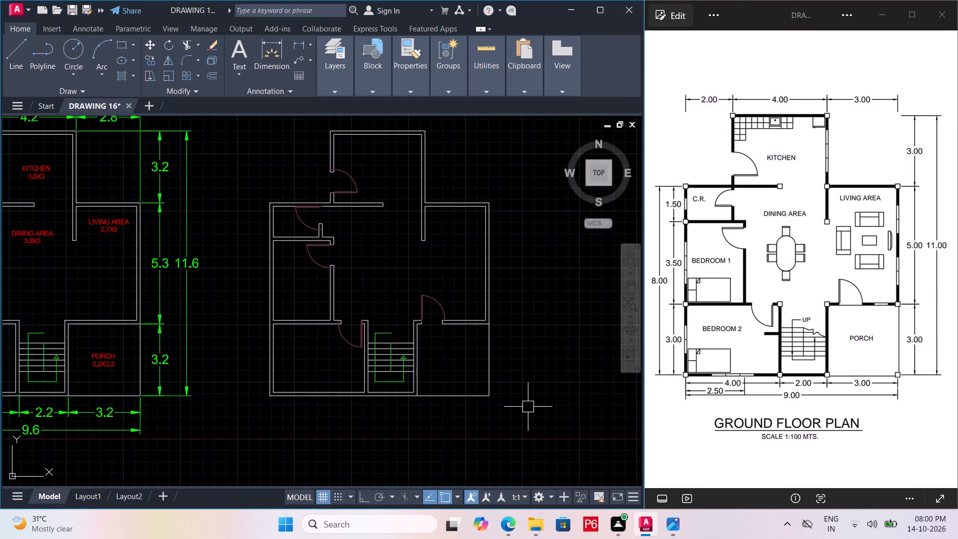
Examine the floor plan copy with its doors and staircase, and the dimensioned plan beside it.
scroll(414, 326, "up", 2)
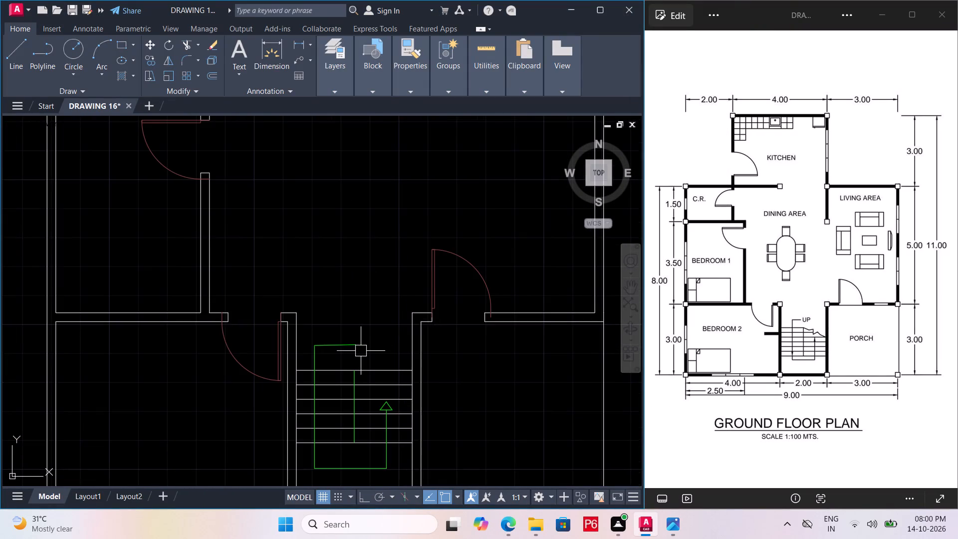
scroll(361, 351, "up", 1)
middle_click_drag(364, 355, 367, 322)
scroll(396, 265, "down", 2)
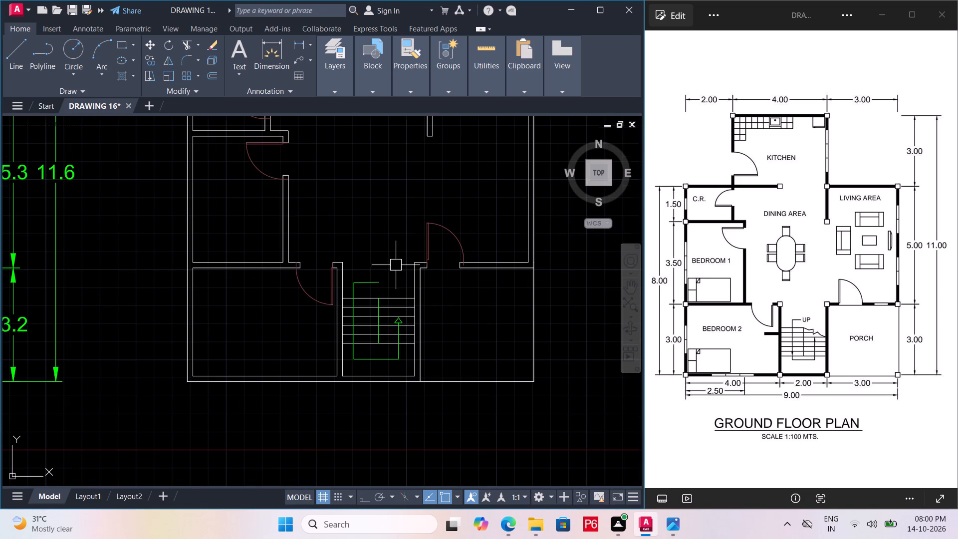
middle_click_drag(392, 278, 390, 332)
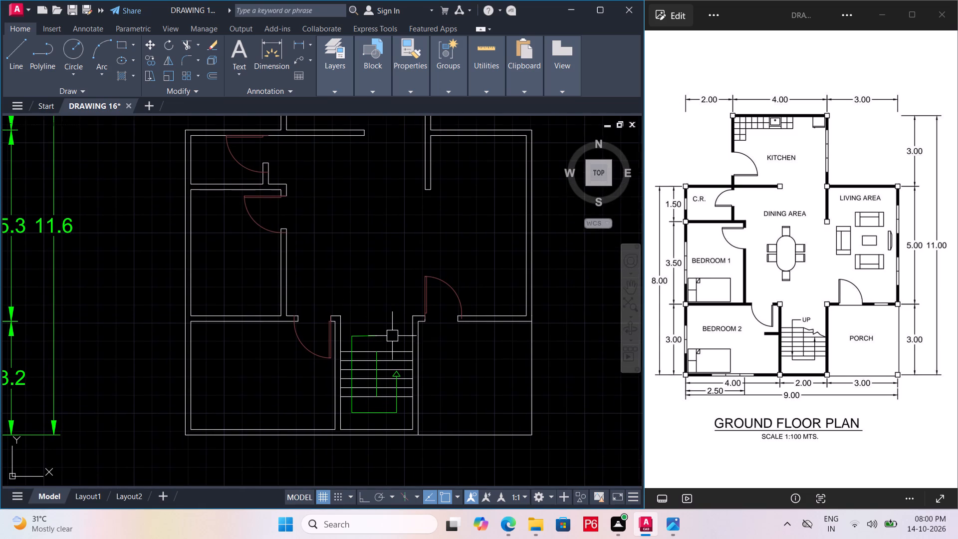
scroll(392, 336, "up", 3)
scroll(387, 338, "down", 4)
scroll(152, 340, "down", 1)
middle_click_drag(152, 340, 200, 341)
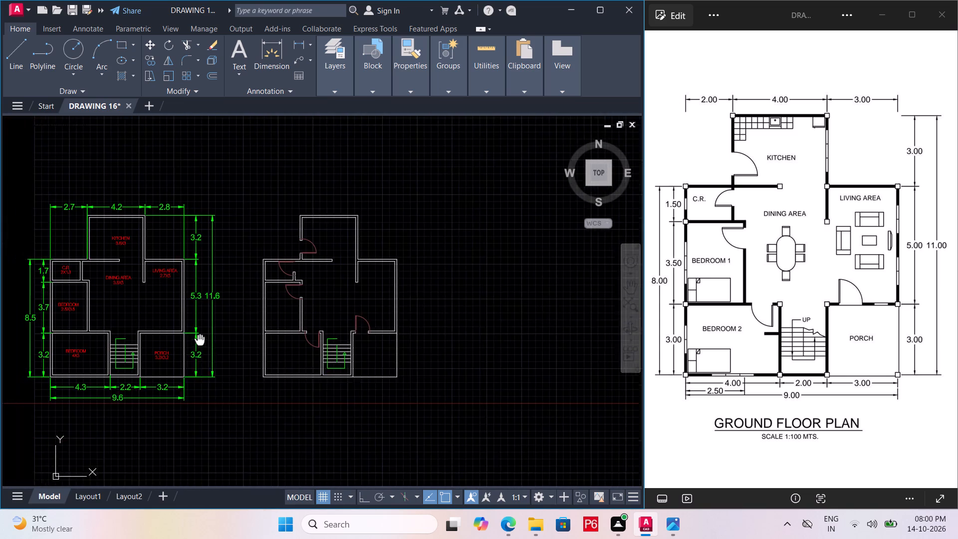
middle_click_drag(200, 341, 227, 344)
scroll(90, 285, "up", 1)
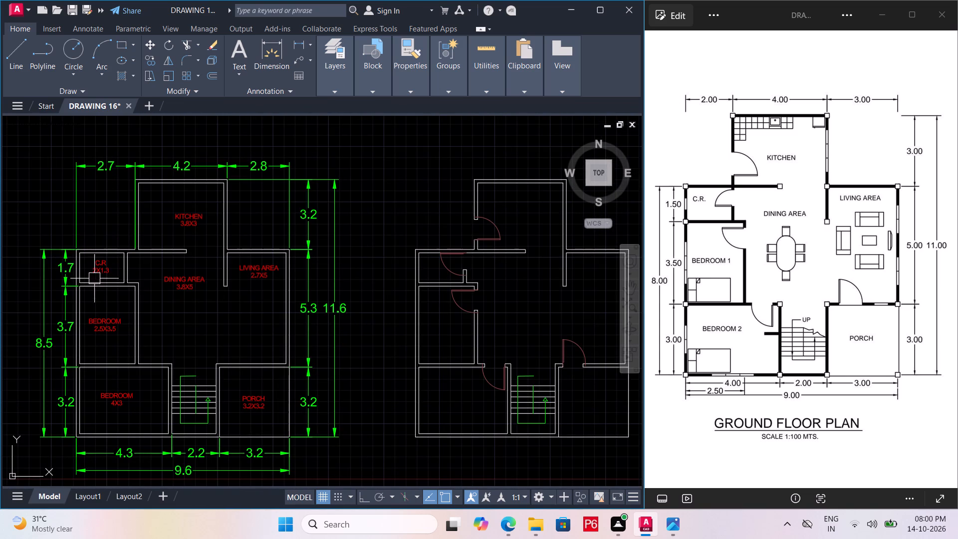
middle_click_drag(441, 315, 442, 314)
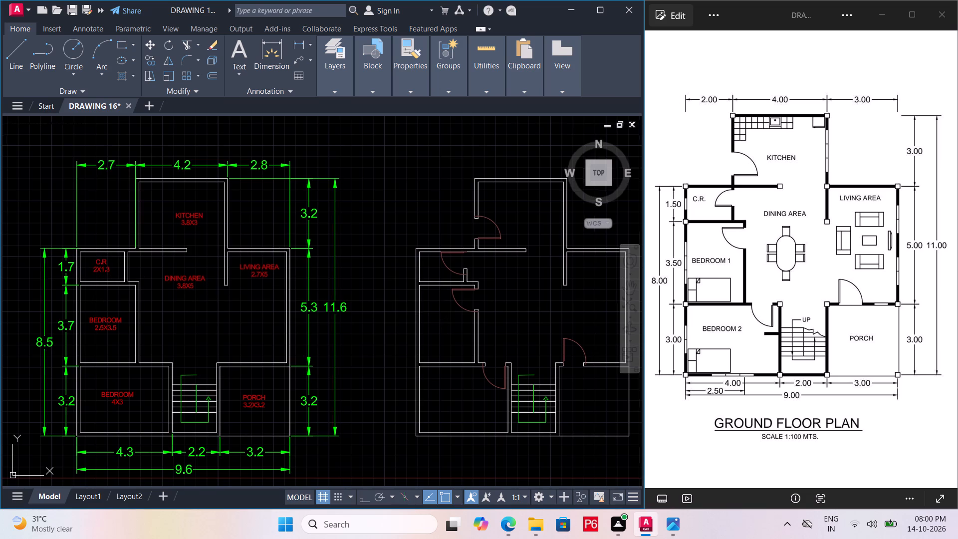
middle_click_drag(442, 314, 385, 307)
middle_click_drag(485, 229, 443, 257)
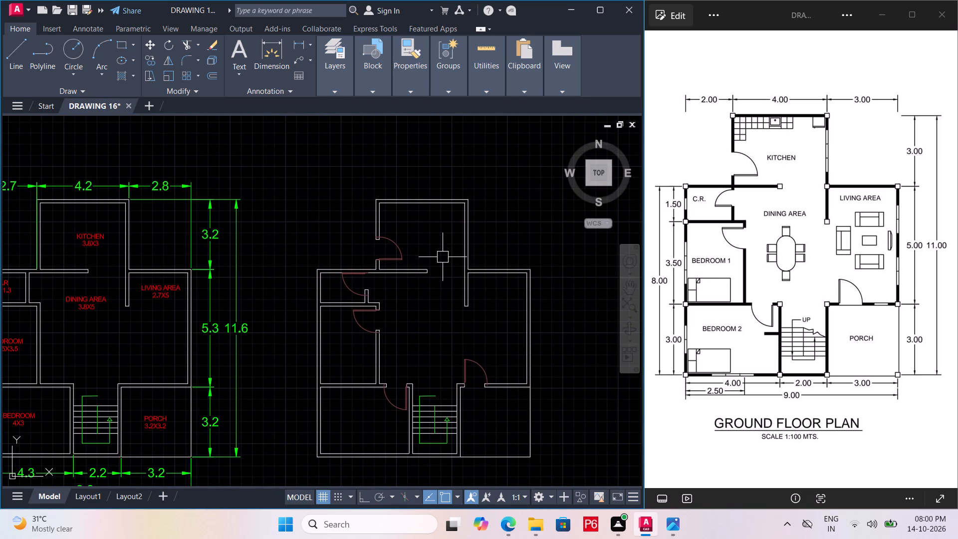
middle_click_drag(438, 315, 438, 313)
middle_click_drag(438, 313, 406, 245)
middle_click_drag(408, 251, 411, 265)
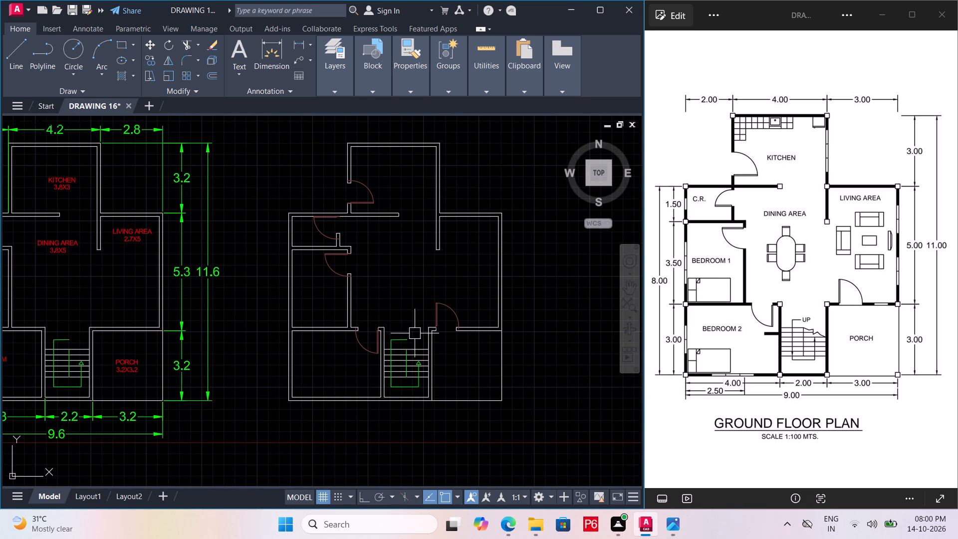
Add the multiline text "UP" just beyond the open end of the green stair direction line.
scroll(406, 345, "up", 3)
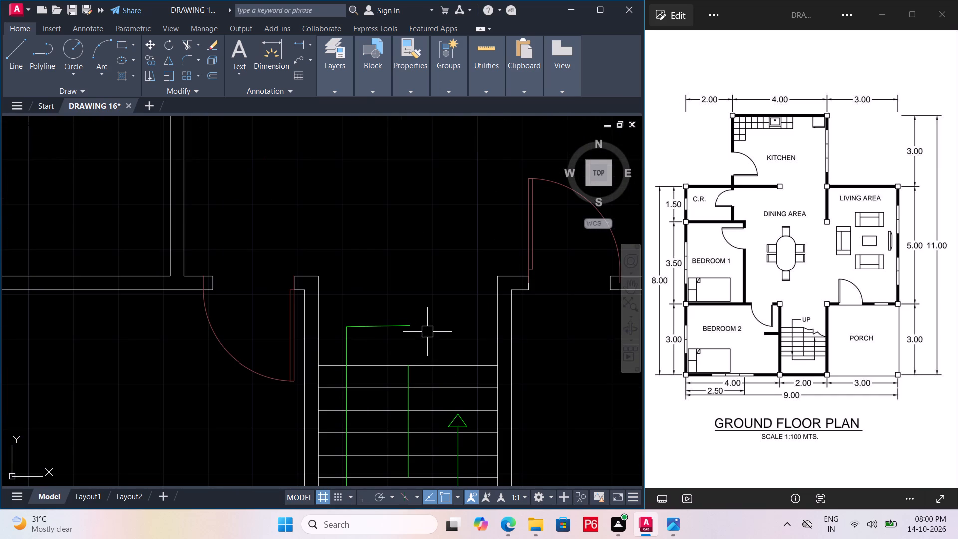
key("t")
key("space")
left_click(428, 315)
left_click(459, 337)
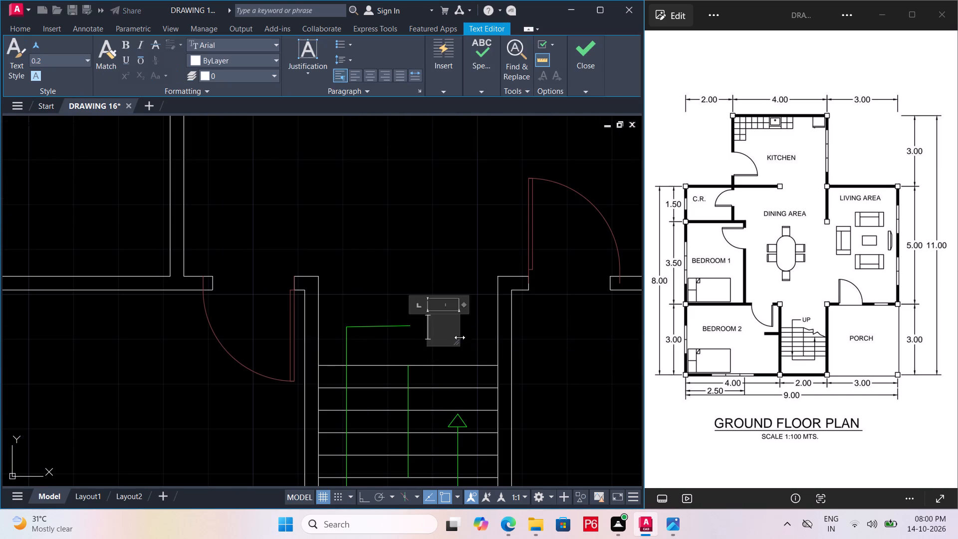
type("UP")
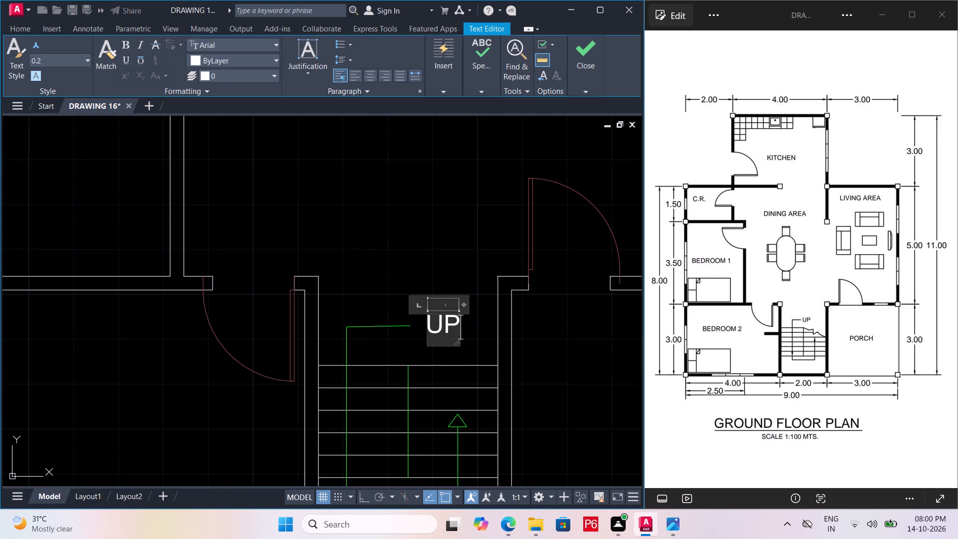
left_click(465, 265)
Move the "UP" text so it sits level with and close to the end of the stair direction line.
left_click(441, 323)
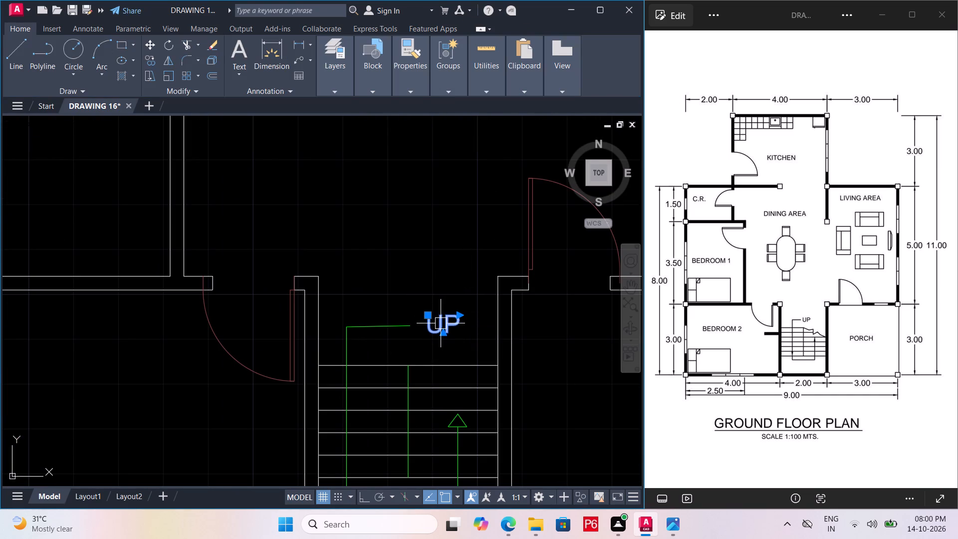
type("M")
key("space")
left_click(441, 323)
left_click(431, 323)
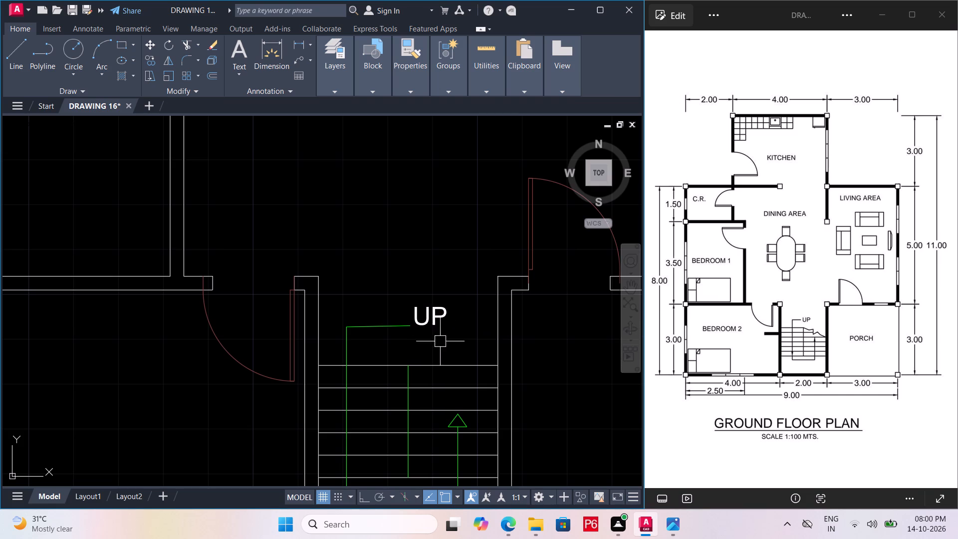
left_click(436, 318)
type("M")
key("space")
left_click(436, 318)
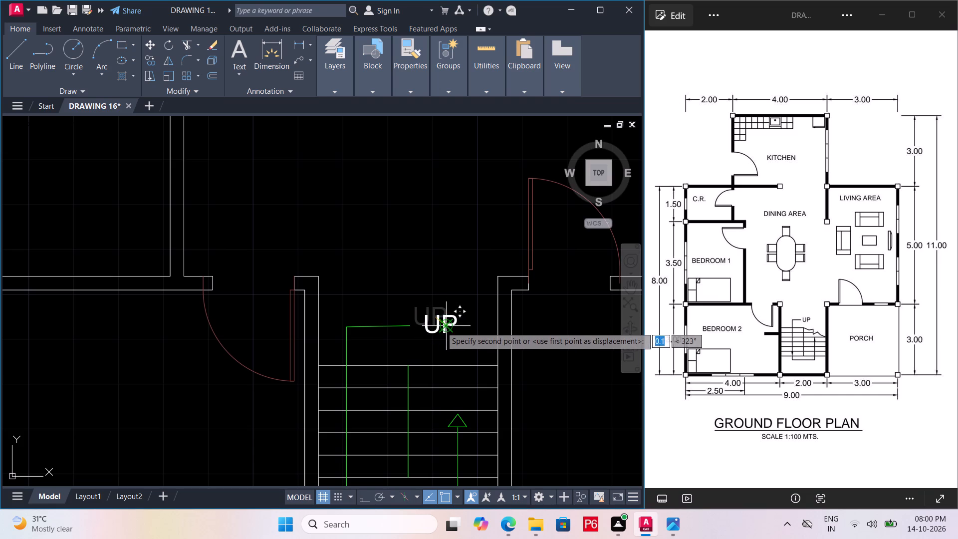
left_click(441, 327)
Save the drawing with the new stair label.
scroll(415, 331, "up", 1)
key("ctrl+s")
key("ctrl+s")
key("ctrl+s")
key("ctrl+s")
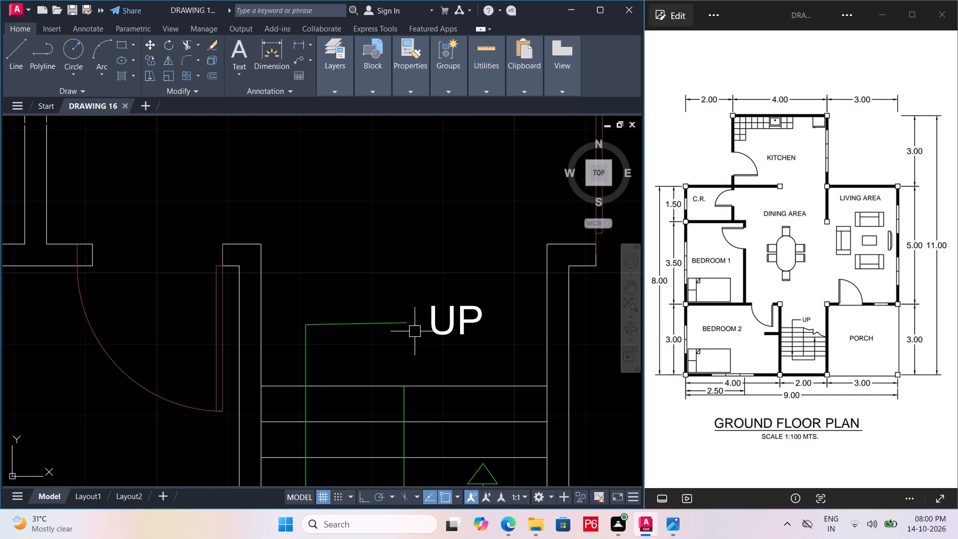
key("ctrl+s")
Open the recent drawing "drawing 15.dwg" alongside DRAWING 16.
scroll(415, 331, "down", 2)
middle_click_drag(383, 320, 362, 284)
scroll(365, 321, "down", 1)
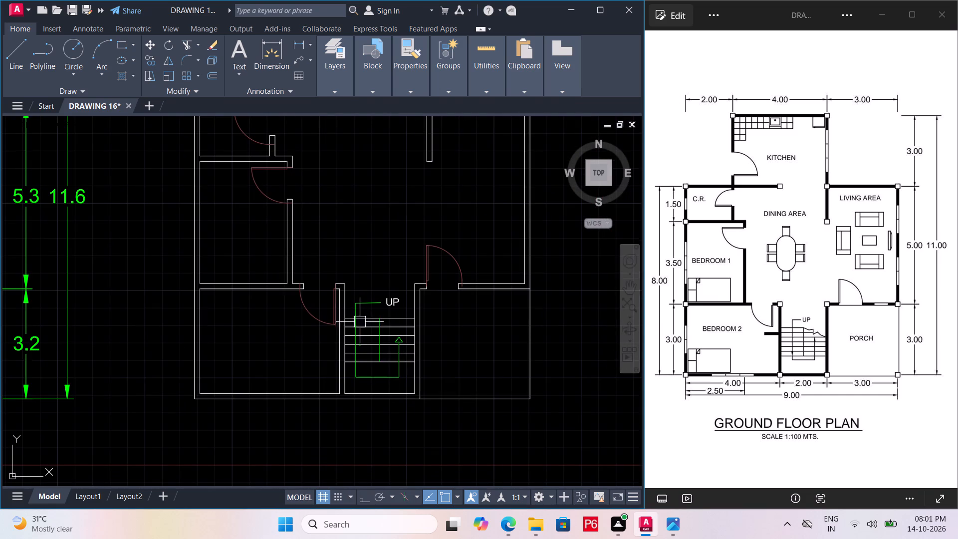
middle_click_drag(374, 338, 370, 358)
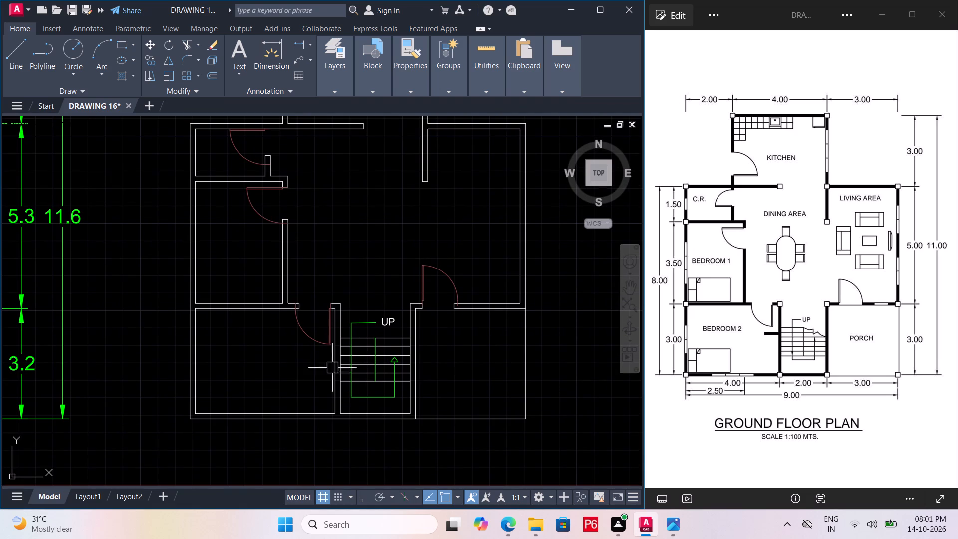
middle_click_drag(271, 379, 322, 393)
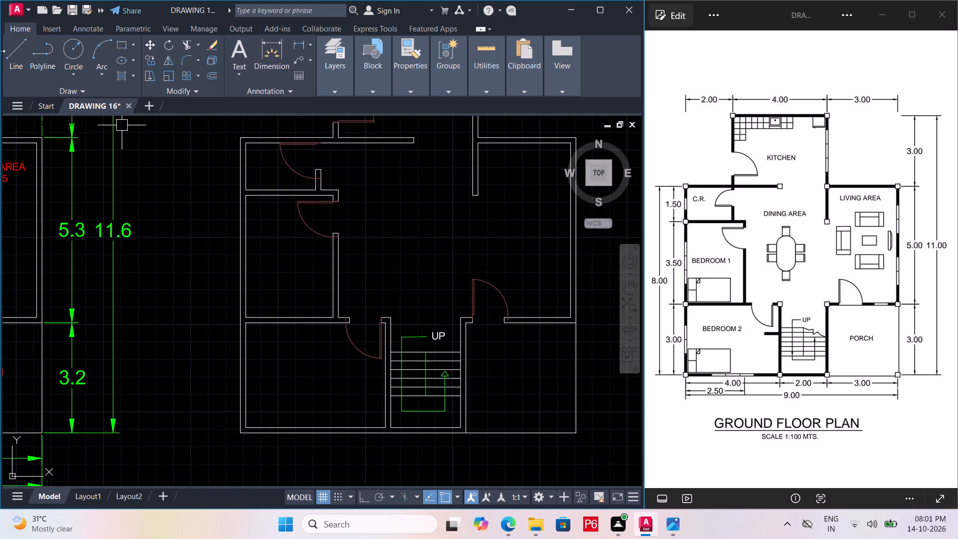
left_click(15, 11)
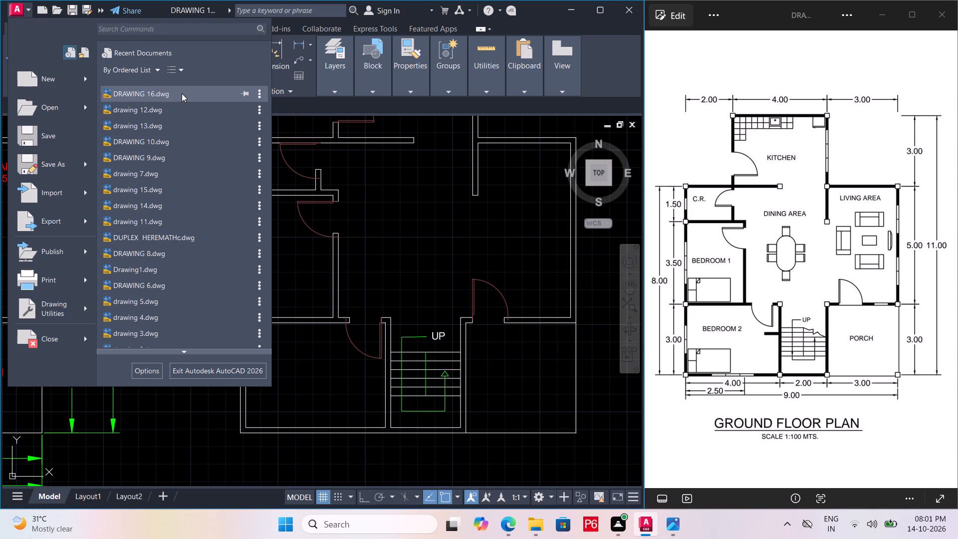
left_click(163, 191)
Select the middle bedroom's bed, the adjacent toilet's WC and washbasin, and the living room sofas, table and TV unit in the furniture layout.
scroll(349, 278, "up", 3)
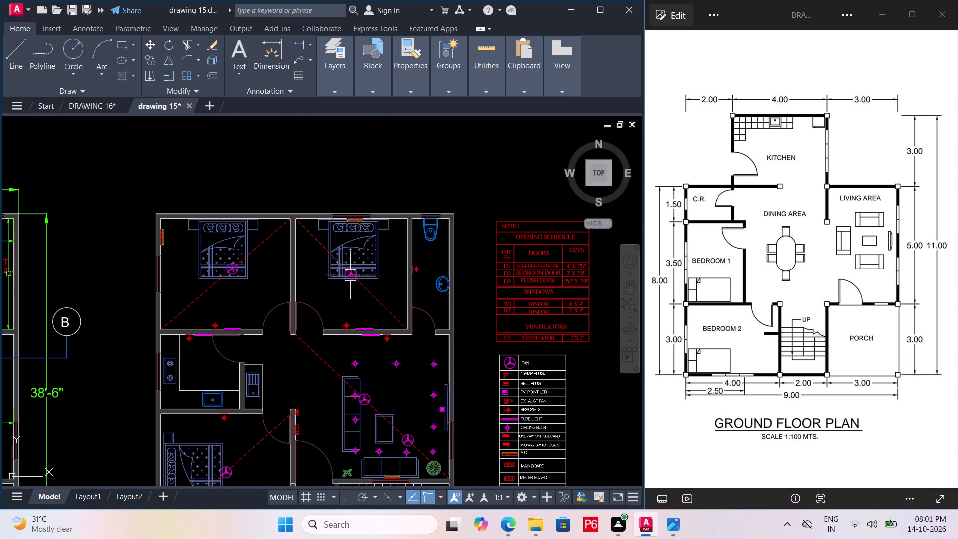
left_click(368, 264)
left_click(423, 237)
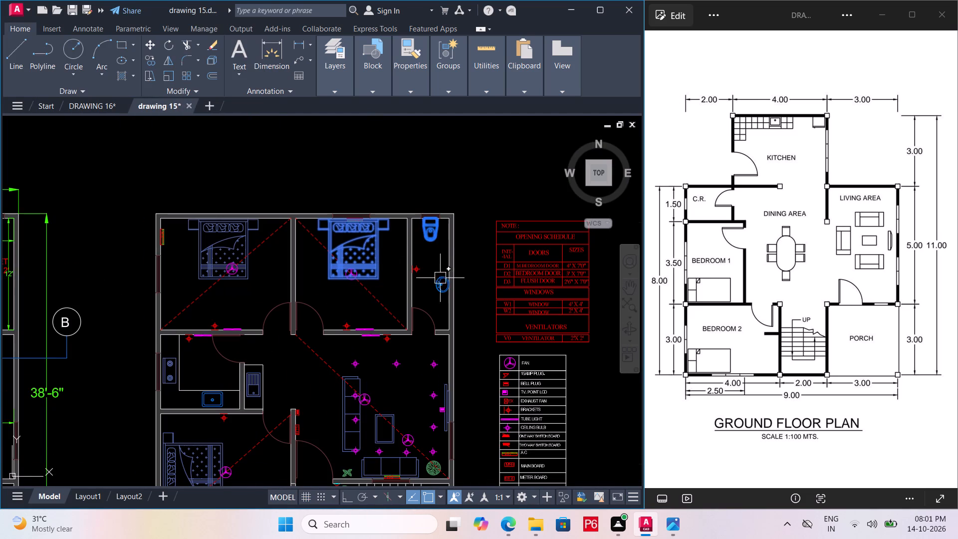
left_click(446, 282)
middle_click_drag(425, 286, 433, 187)
scroll(384, 328, "up", 2)
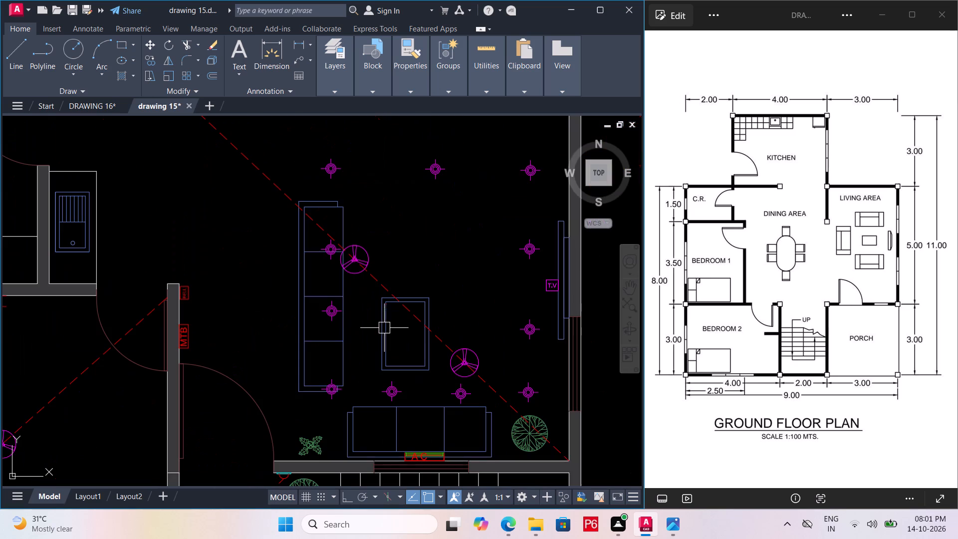
left_click(344, 347)
left_click(398, 342)
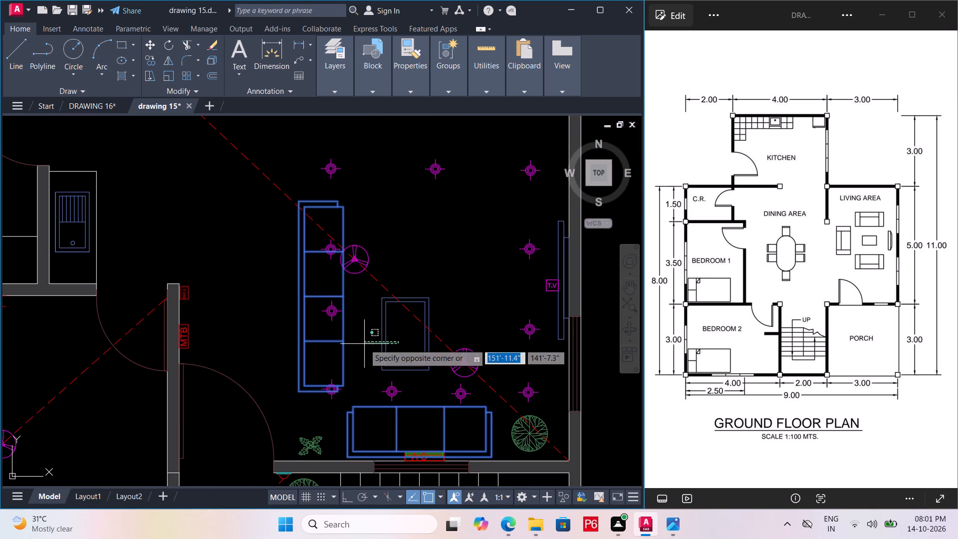
left_click(364, 344)
scroll(567, 332, "up", 1)
double_click(551, 333)
scroll(528, 312, "down", 3)
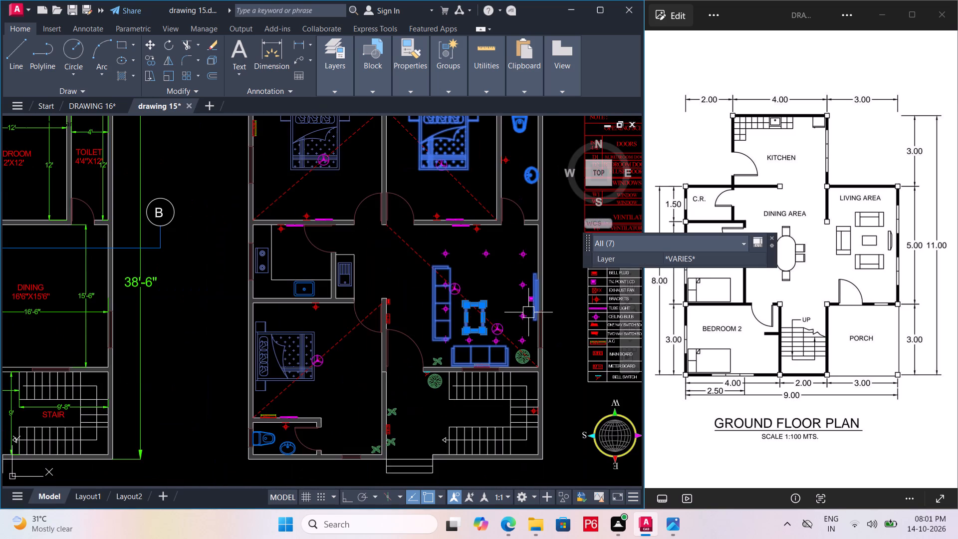
Add the kitchen sink, the sink with drainboard and the stove to the furniture selection.
scroll(294, 298, "up", 2)
left_click(332, 279)
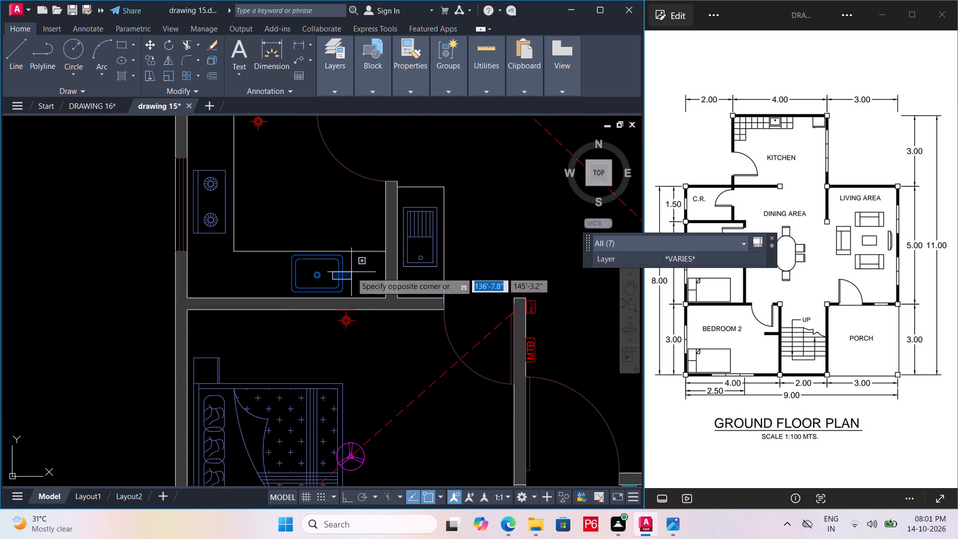
left_click(353, 271)
left_click(356, 269)
left_click(304, 276)
left_click(427, 264)
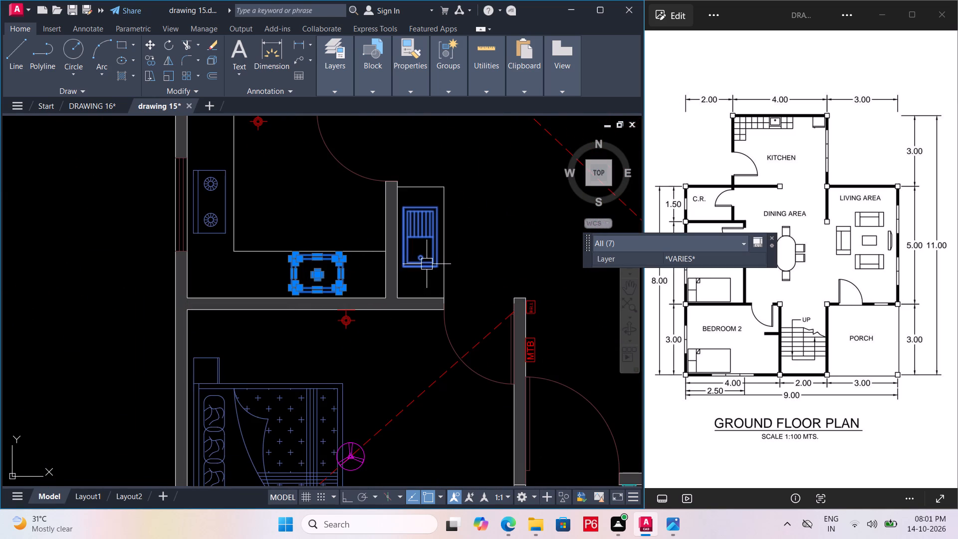
left_click(198, 227)
Add the opening schedule, electrical legend and north symbol to the selected furniture and copy the whole set to the clipboard.
scroll(271, 169, "down", 2)
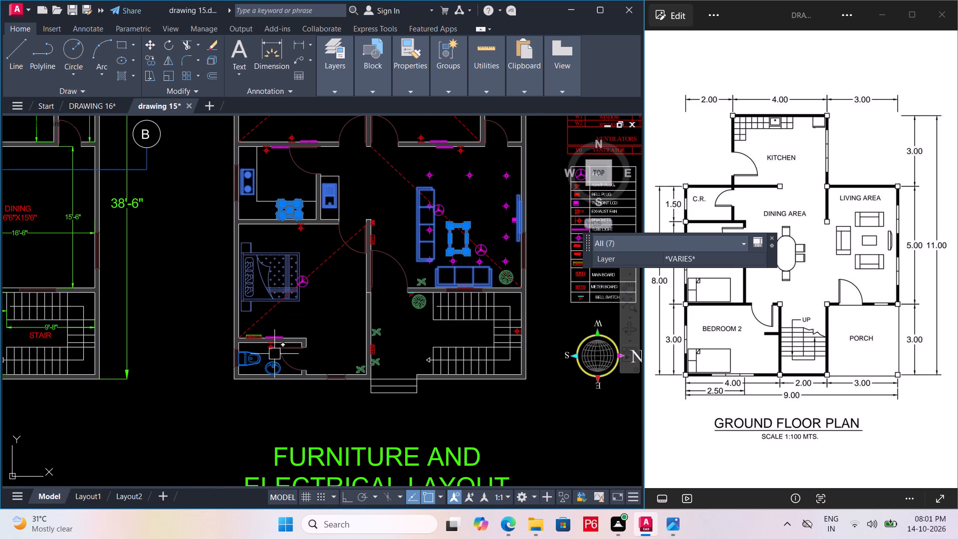
middle_click_drag(344, 285, 282, 399)
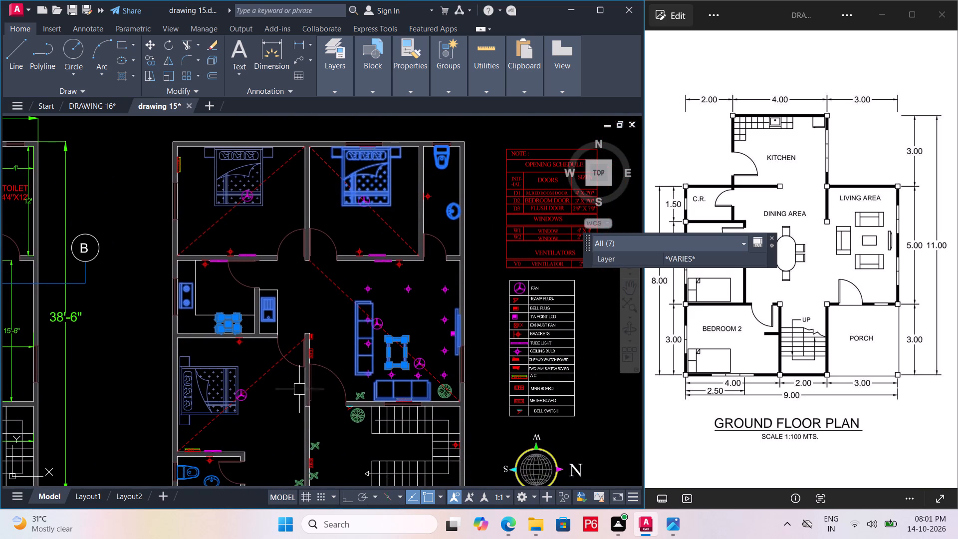
middle_click_drag(453, 384, 312, 353)
scroll(389, 295, "down", 1)
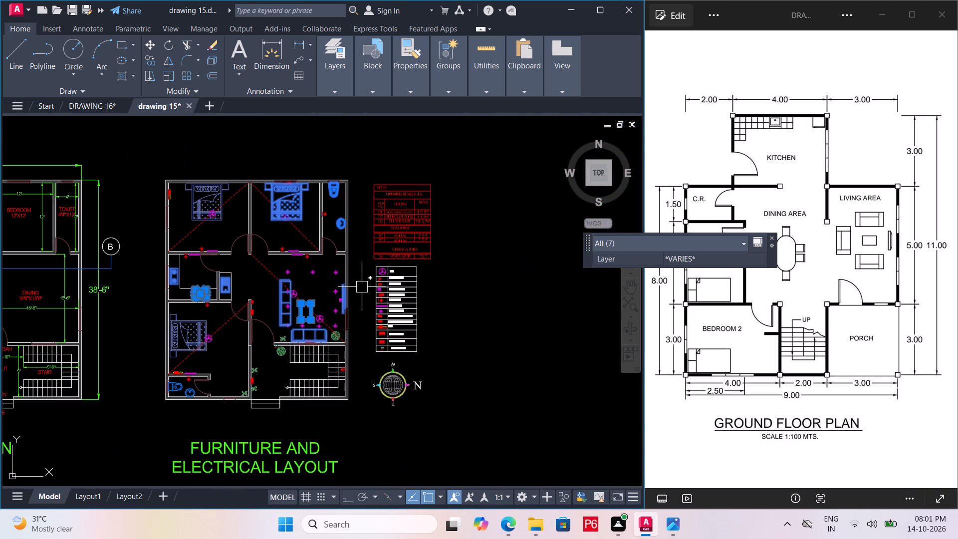
left_click(363, 168)
left_click_drag(363, 168, 368, 182)
double_click(448, 430)
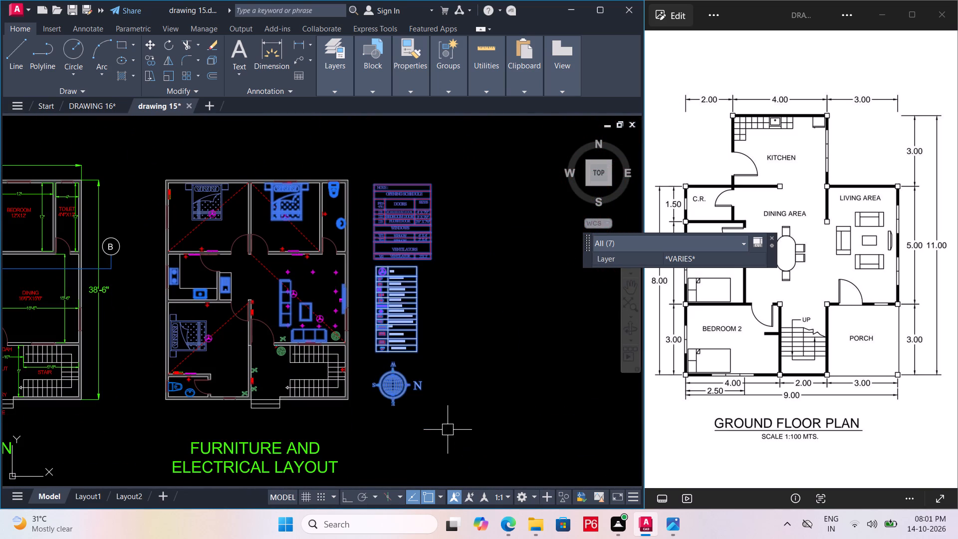
scroll(433, 378, "down", 1)
middle_click_drag(433, 378, 451, 330)
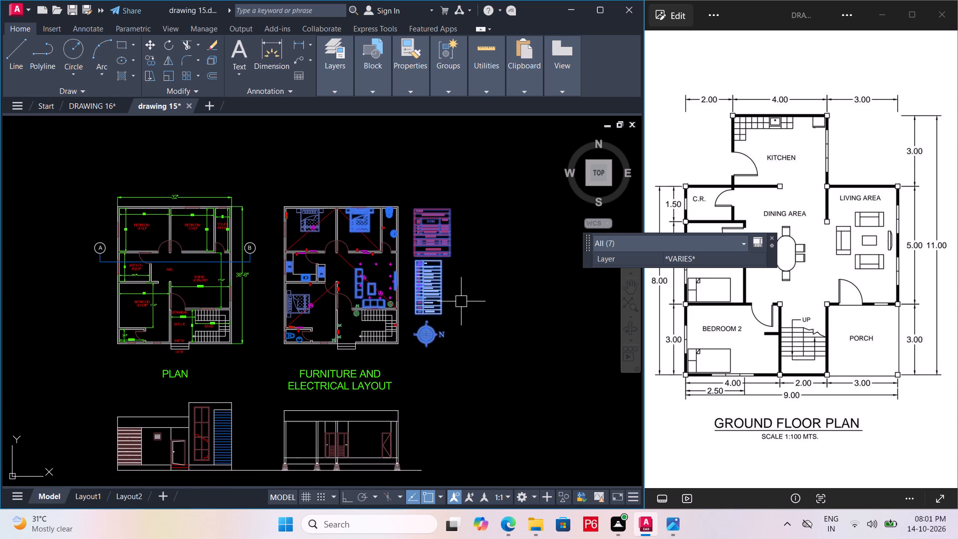
right_click(462, 301)
left_click(544, 63)
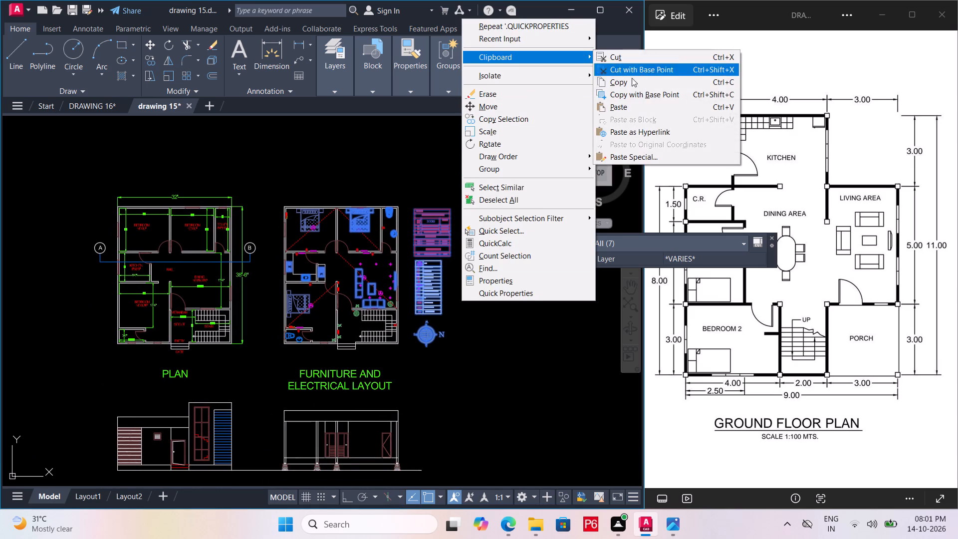
left_click(645, 79)
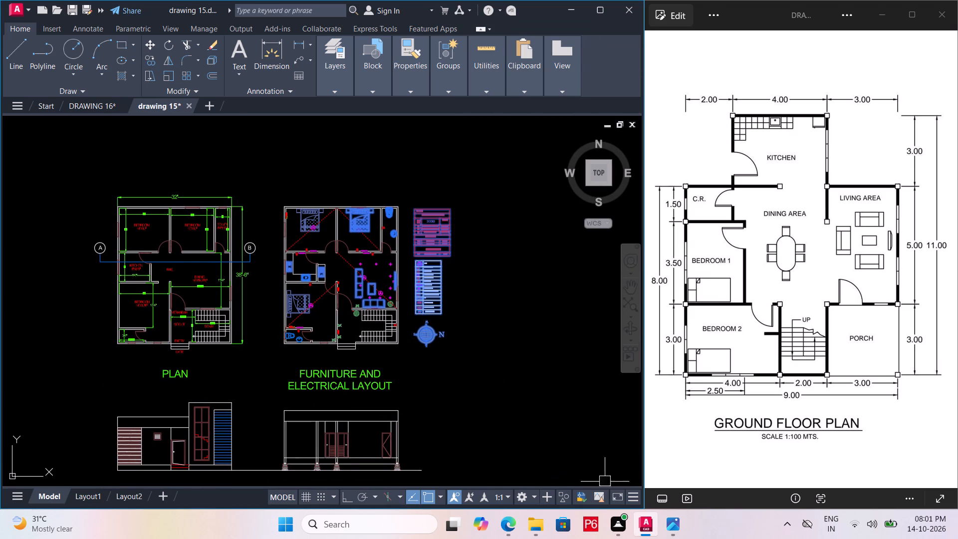
Paste the copied furniture, schedule, legend and north symbol into empty space in DRAWING 16.
left_click(92, 103)
scroll(322, 206, "down", 3)
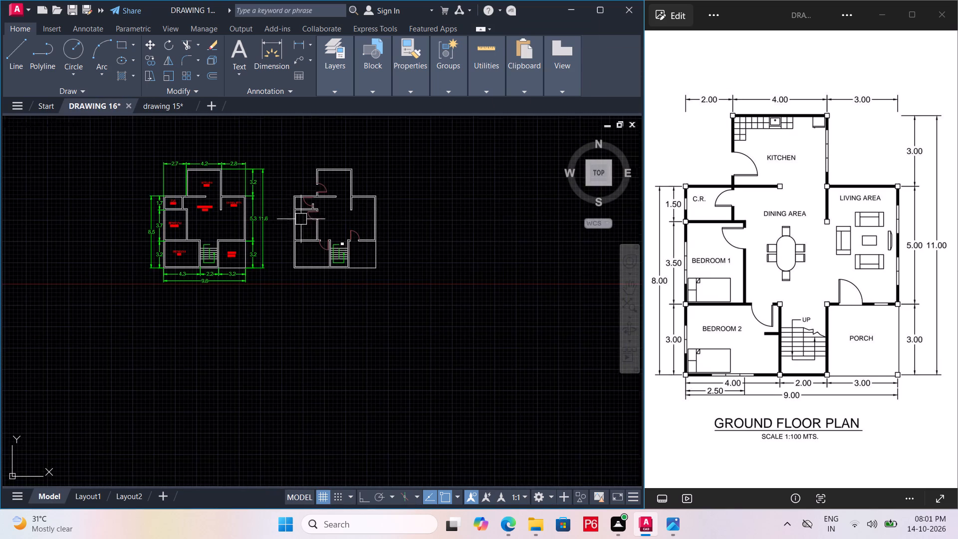
middle_click_drag(369, 225, 250, 245)
right_click(311, 217)
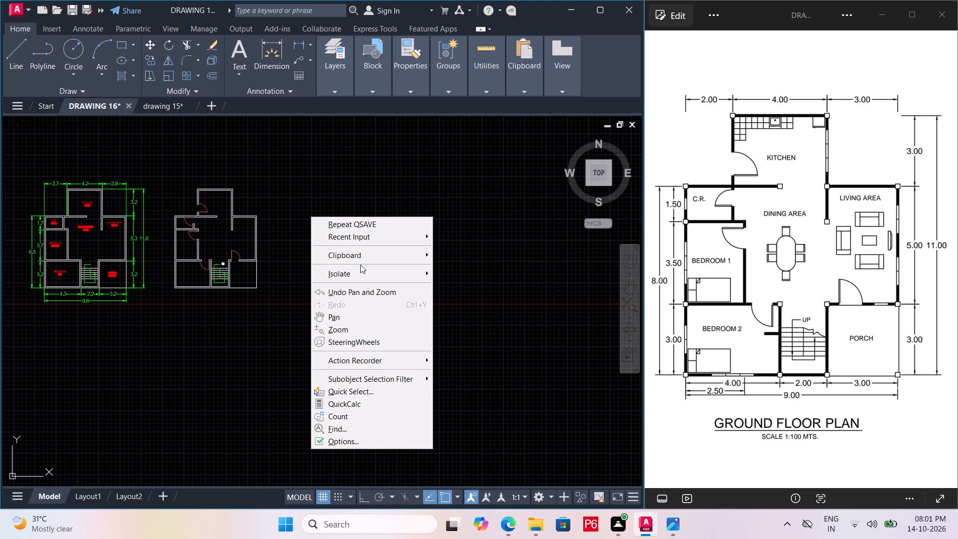
left_click(368, 253)
left_click(463, 306)
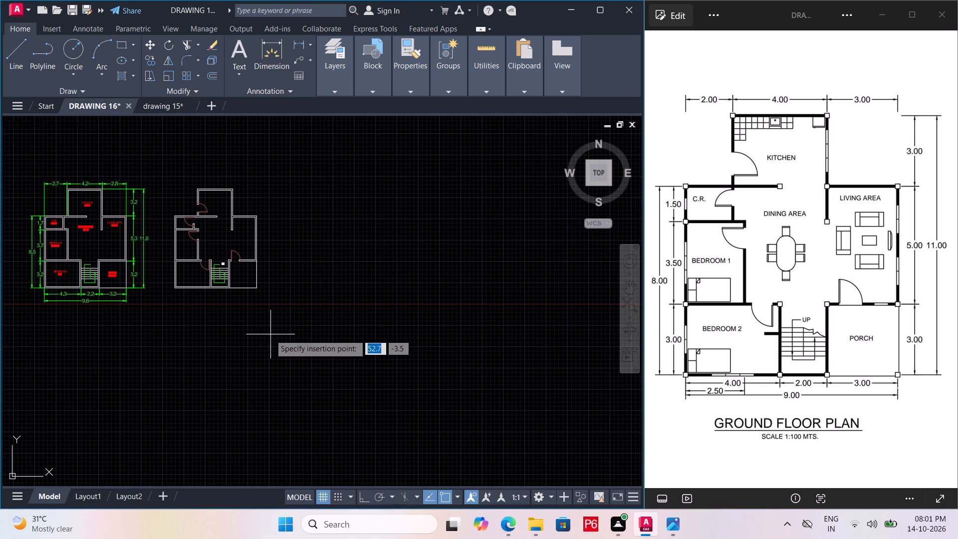
scroll(269, 334, "down", 7)
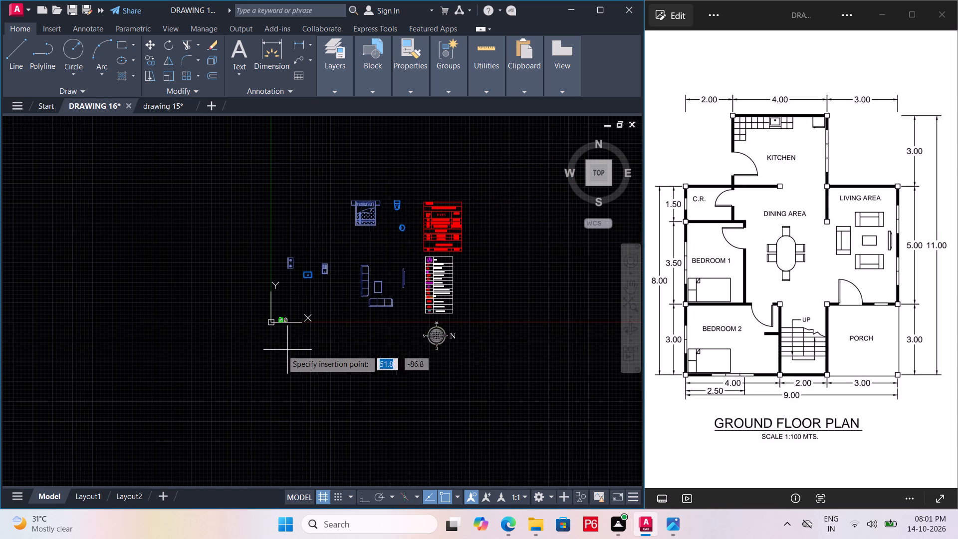
scroll(258, 350, "up", 3)
scroll(293, 336, "down", 3)
left_click(325, 328)
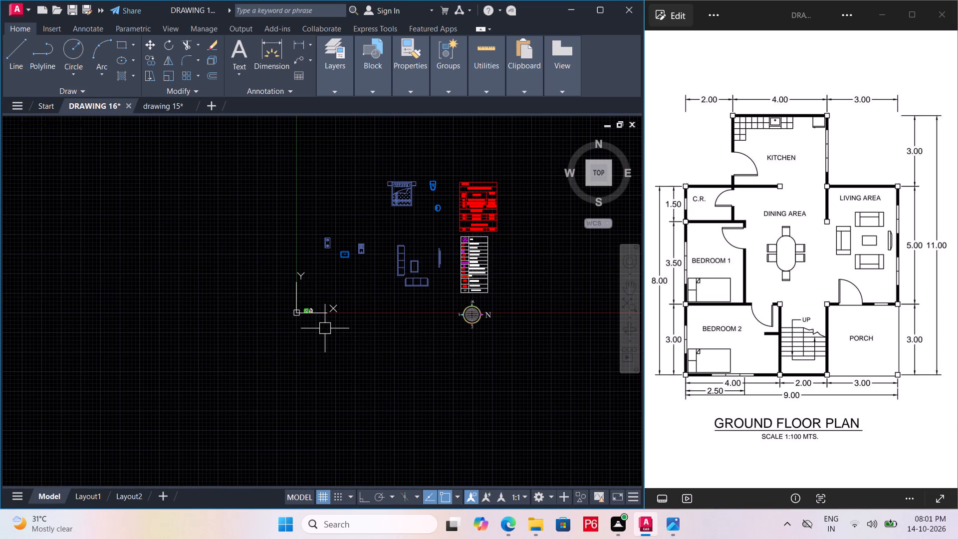
key("Escape")
Scale the pasted furniture, schedule, legend and north symbol down together by a factor of about 0.1.
left_click(302, 171)
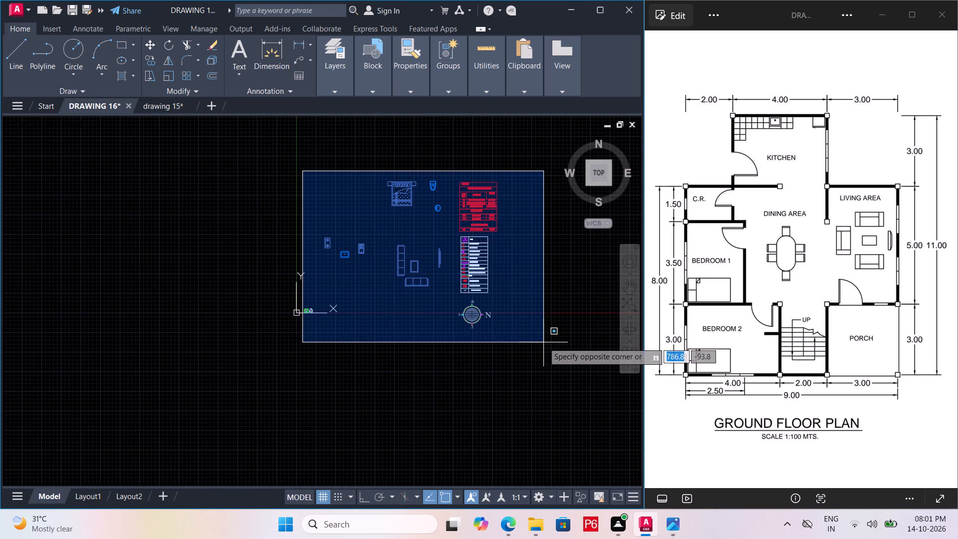
key("Escape")
middle_click_drag(517, 265, 430, 285)
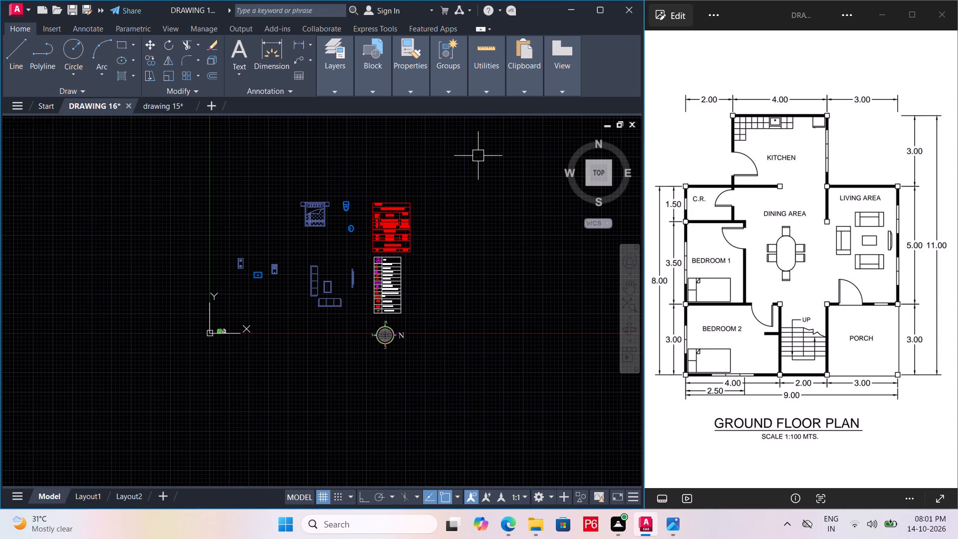
left_click(217, 174)
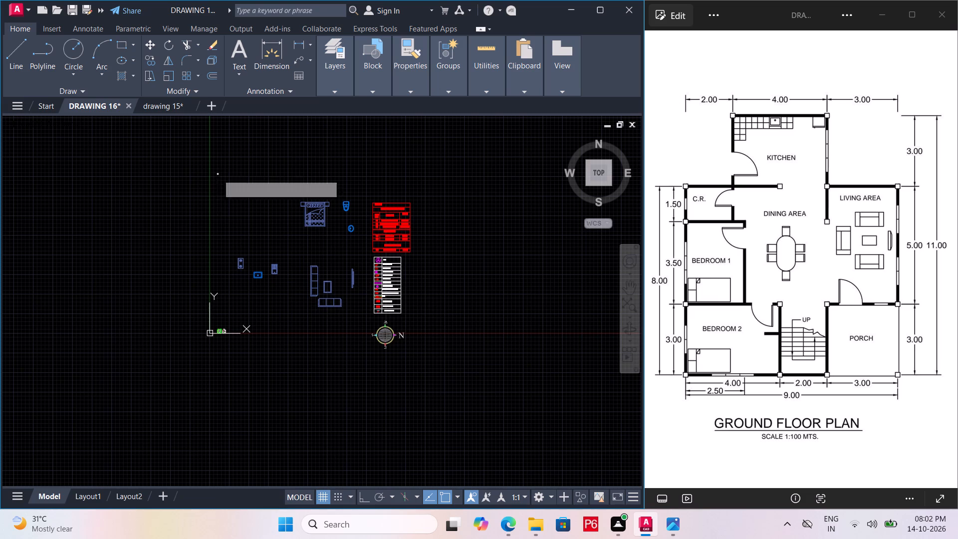
left_click(472, 314)
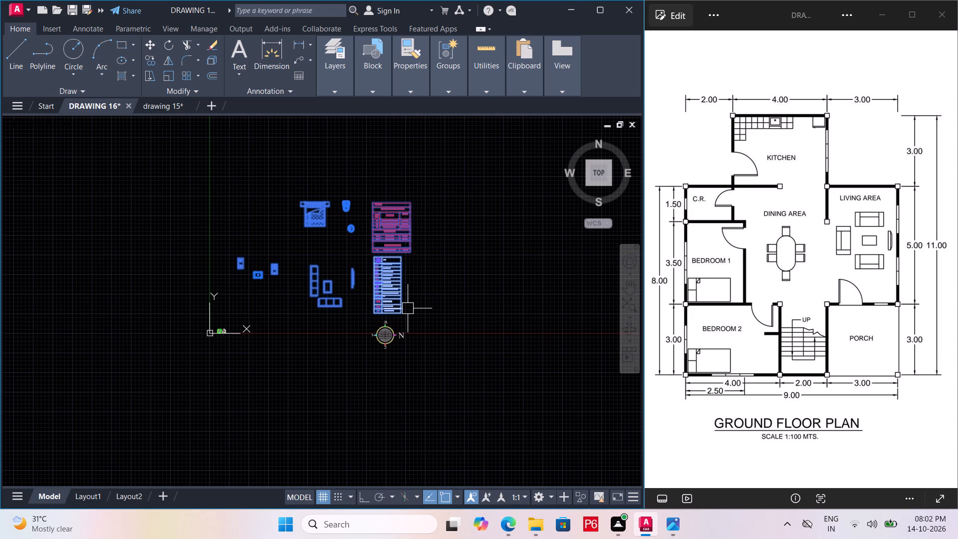
left_click(379, 342)
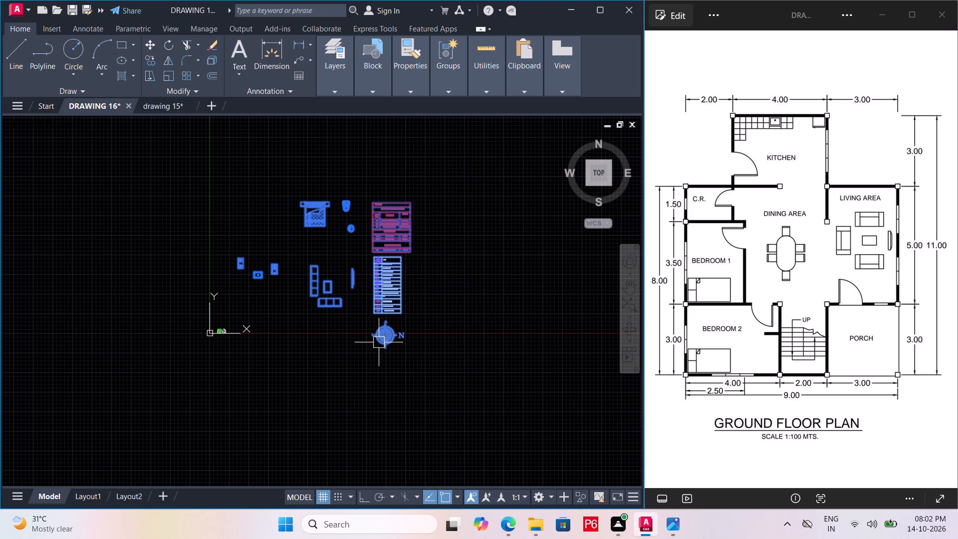
type("SC")
key("space")
left_click(391, 353)
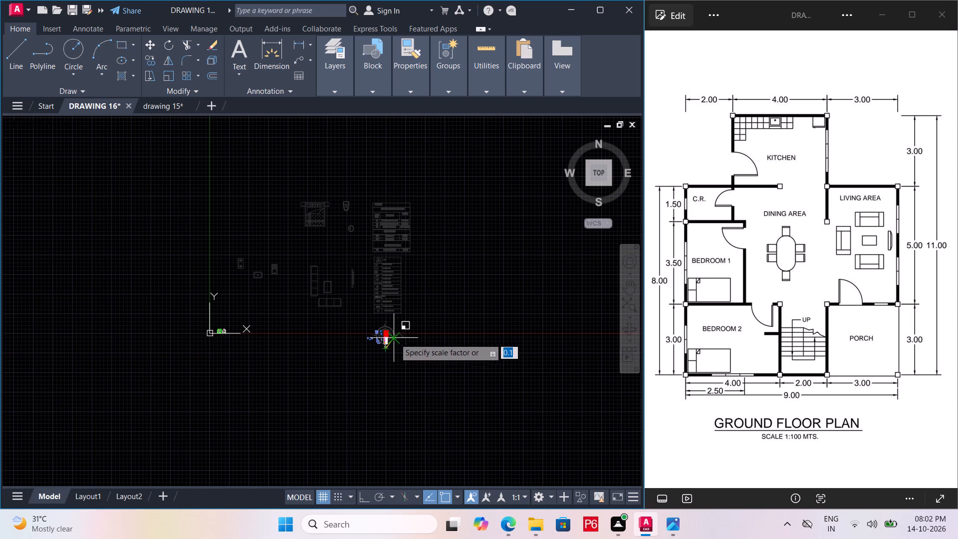
left_click(396, 348)
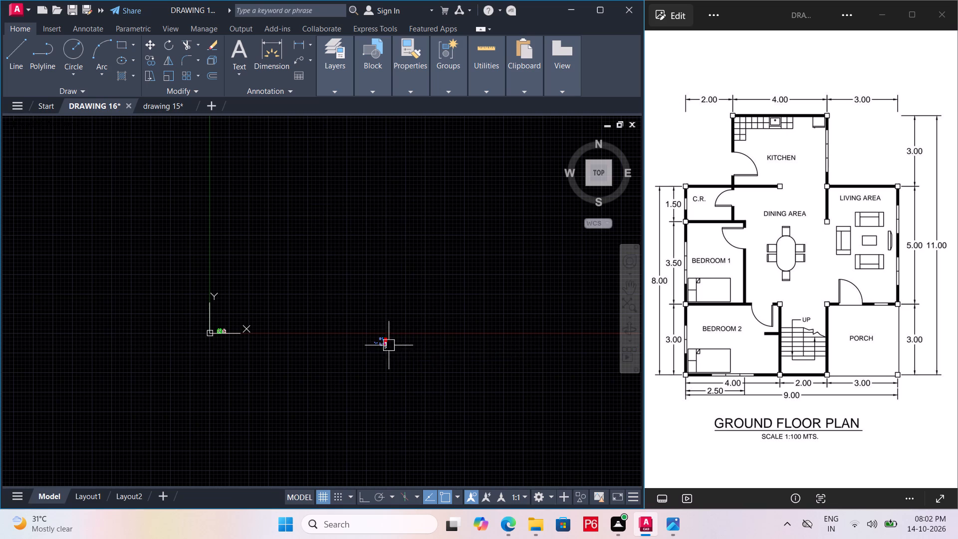
Move the scaled furniture, schedule, legend and north symbol beside the two floor plans.
scroll(380, 340, "up", 2)
key("Escape")
left_click(348, 317)
left_click(449, 402)
key("m")
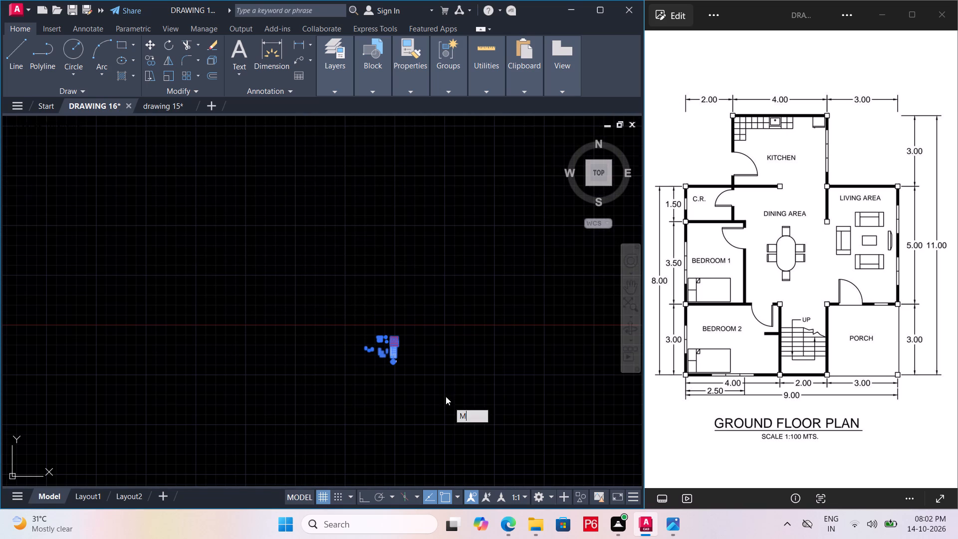
key("space")
left_click(391, 358)
left_click_drag(391, 358, 382, 351)
middle_click_drag(111, 274, 484, 316)
scroll(389, 363, "up", 3)
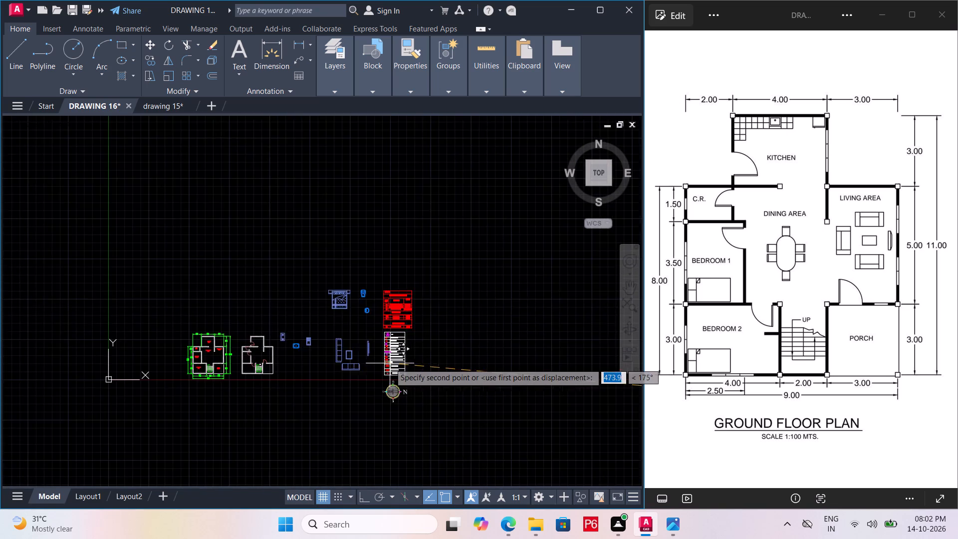
scroll(385, 366, "up", 1)
left_click(419, 340)
key("Escape")
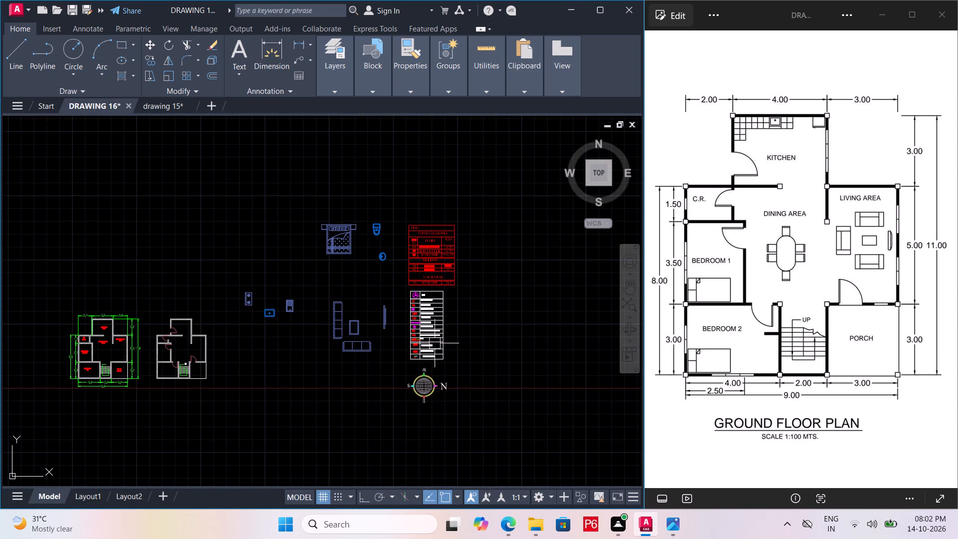
Scale the furniture, schedule, legend and north symbol down again by about 0.4 and save the drawing.
left_click_drag(227, 191, 251, 206)
left_click(510, 433)
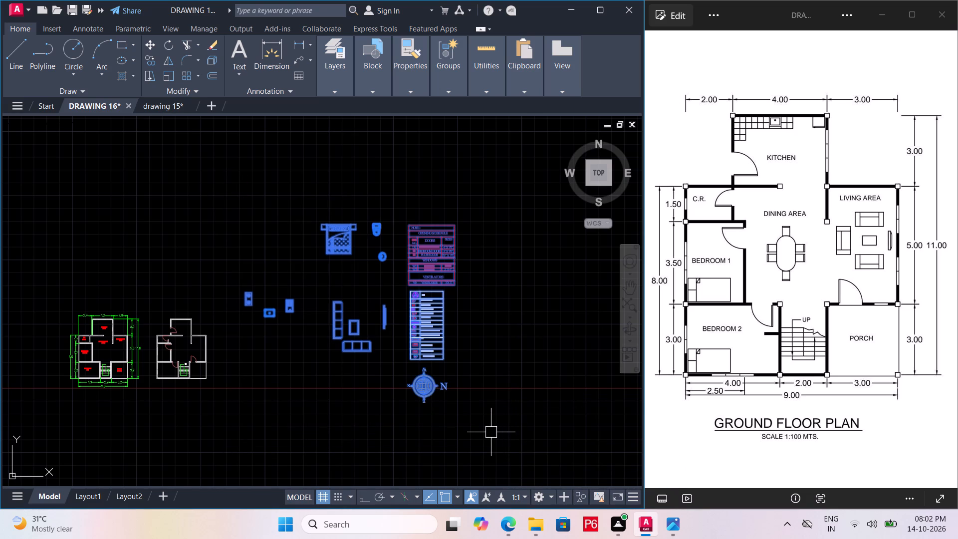
type("SC")
key("space")
left_click(449, 388)
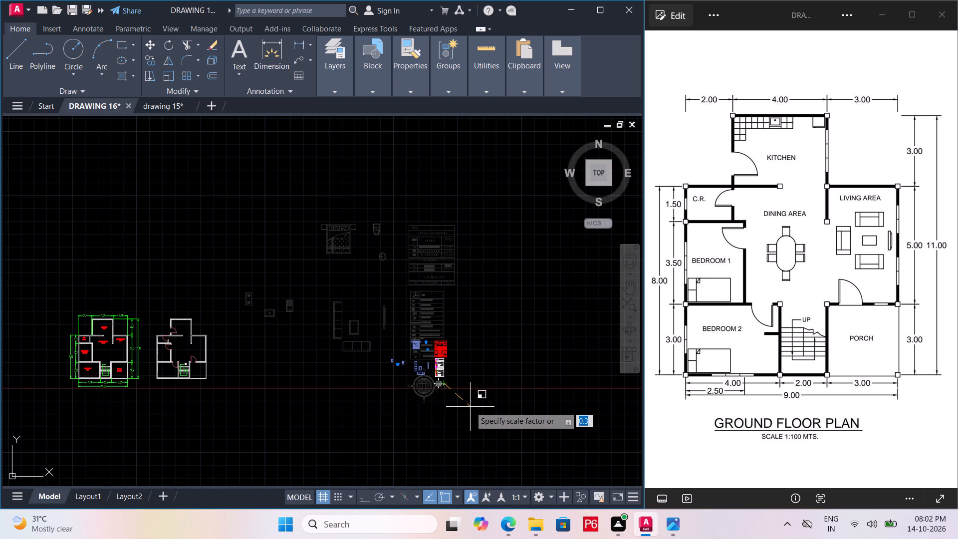
middle_click_drag(473, 413, 484, 353)
scroll(484, 353, "up", 1)
middle_click_drag(484, 353, 599, 398)
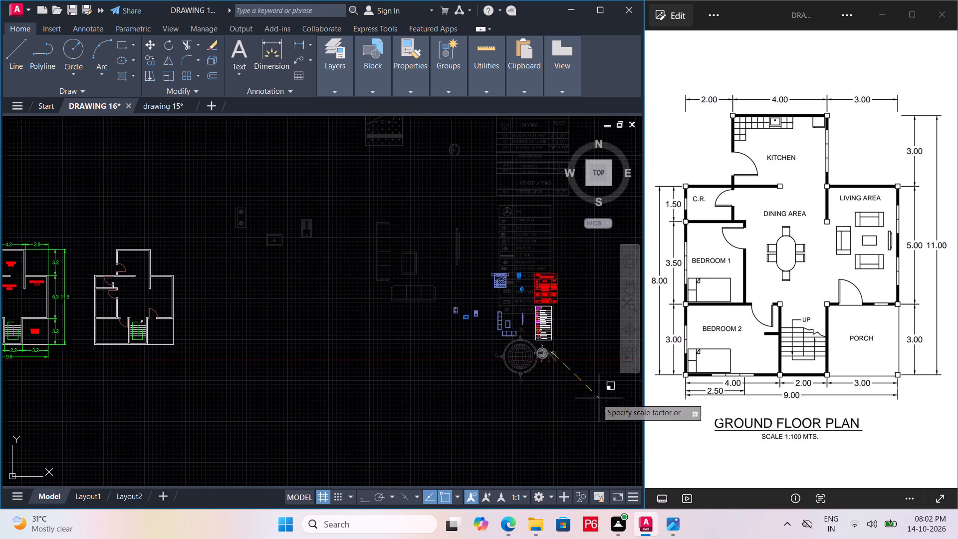
left_click(569, 437)
key("ctrl+s")
key("ctrl+s")
key("ctrl+s")
key("ctrl+s")
Move the furniture, schedule, legend and north symbol closer to the undimensioned floor plan and save the drawing.
middle_click_drag(446, 395, 408, 383, "ctrl")
scroll(446, 395, "down", 1, "ctrl")
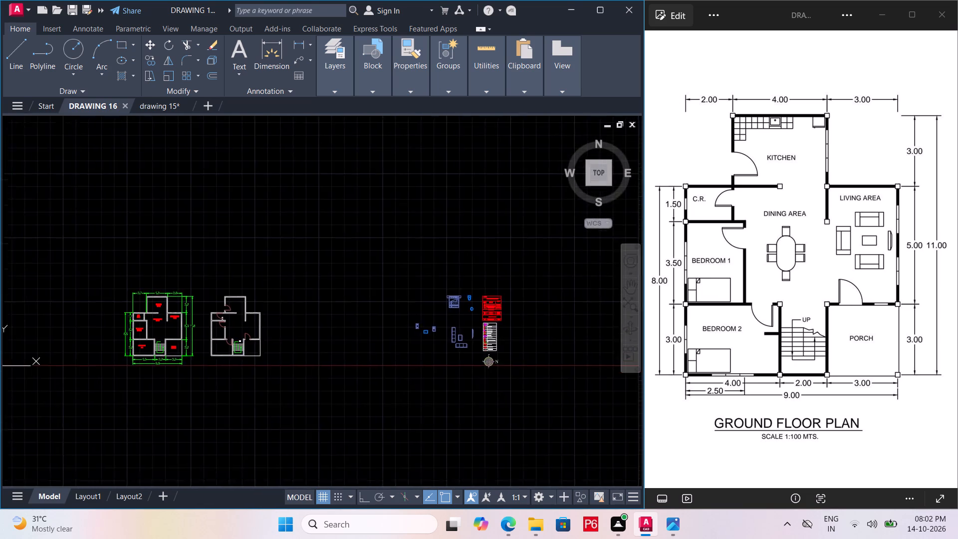
middle_click_drag(408, 383, 400, 380, "ctrl")
left_click(349, 242)
left_click_drag(349, 242, 384, 270)
left_click(508, 416)
key("m")
key("space")
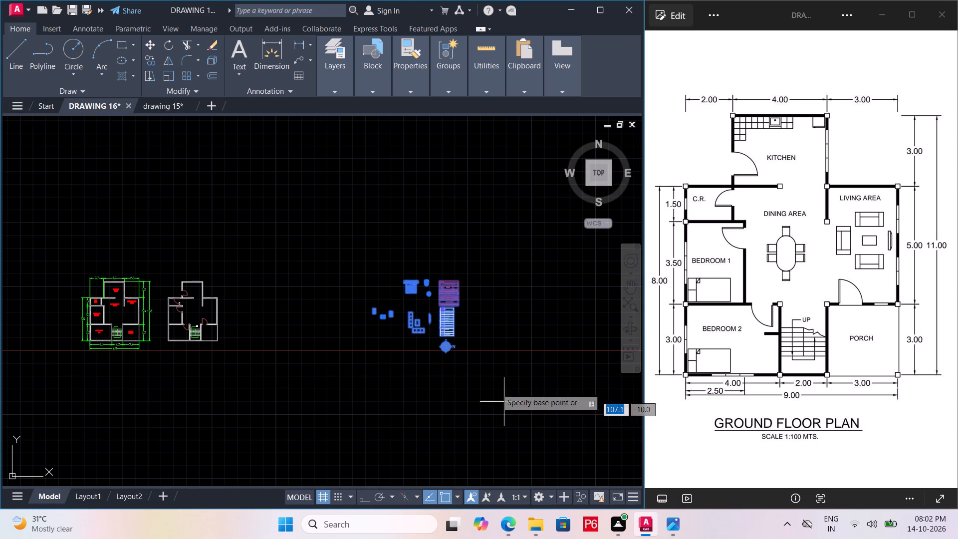
left_click(463, 323)
left_click(351, 321)
middle_click_drag(272, 324, 391, 343)
scroll(391, 343, "up", 2)
key("ctrl+s")
key("ctrl+s")
key("ctrl+s")
key("ctrl+s")
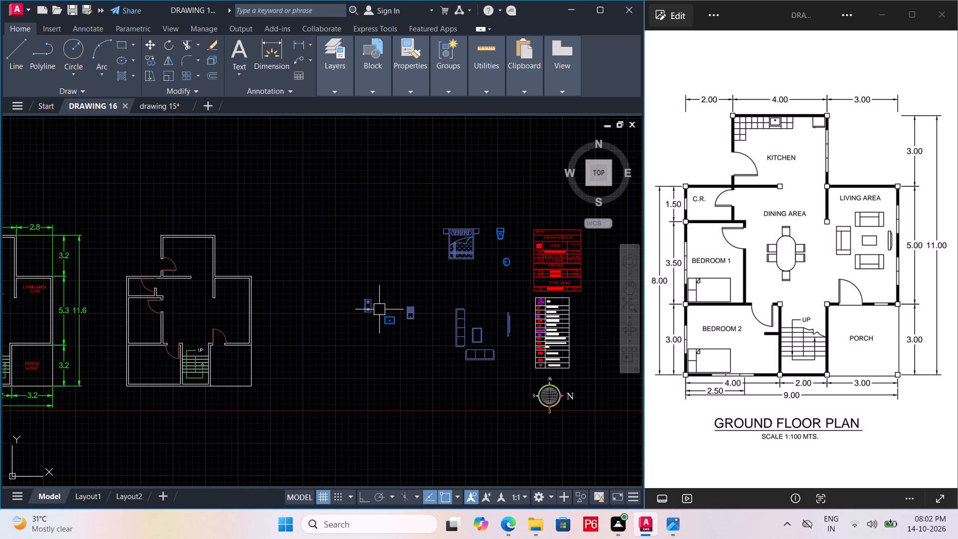
Scale the kitchen door by about 0.9 from its hinge-side wall corner to fit the wall opening.
middle_click_drag(341, 309, 377, 295)
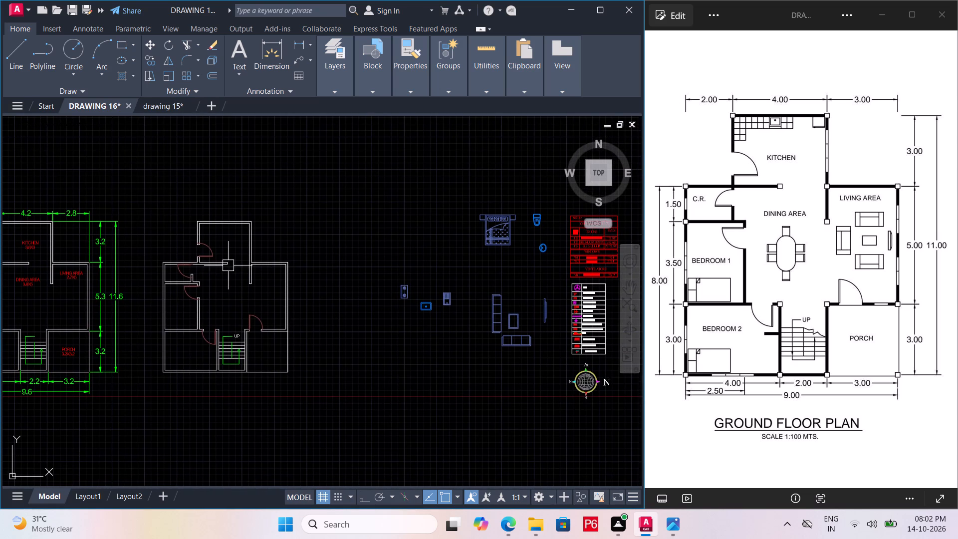
middle_click_drag(222, 226, 268, 277)
scroll(268, 277, "up", 2)
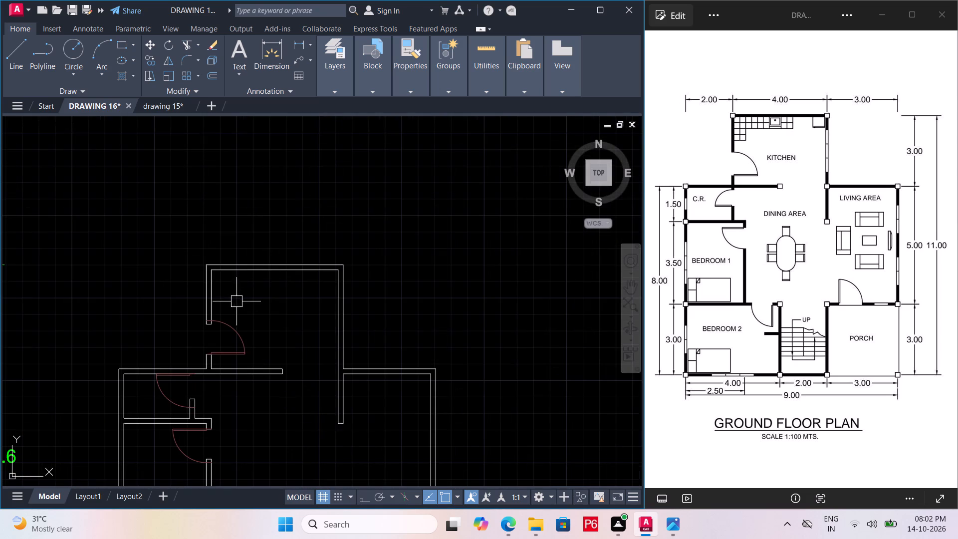
scroll(225, 301, "up", 1)
left_click(219, 340)
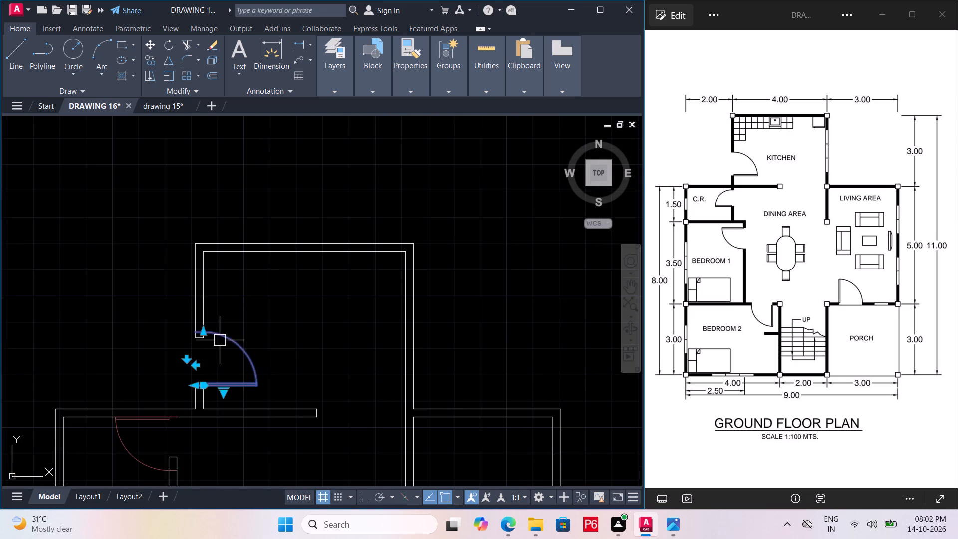
scroll(214, 353, "up", 1)
middle_click_drag(216, 353, 325, 303)
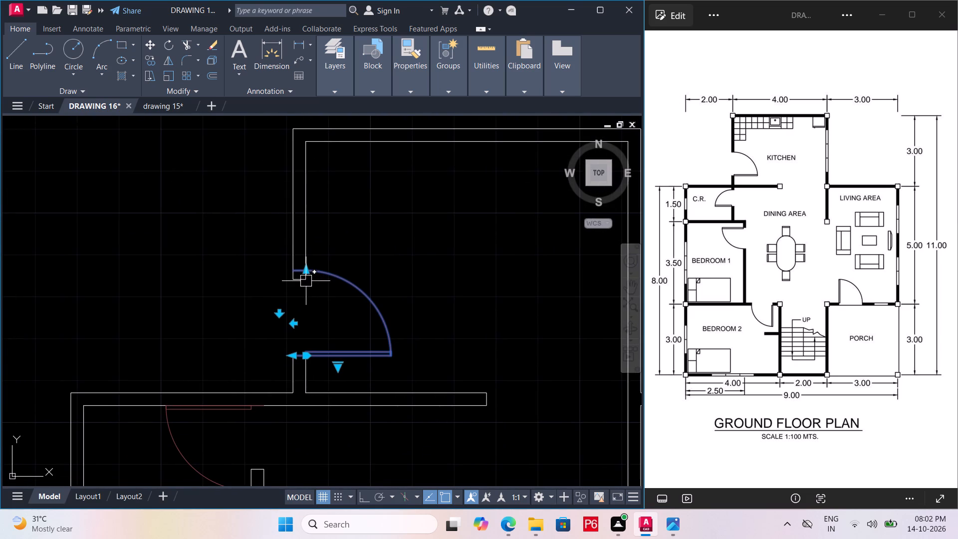
type("SC")
key("space")
left_click_drag(292, 354, 294, 346)
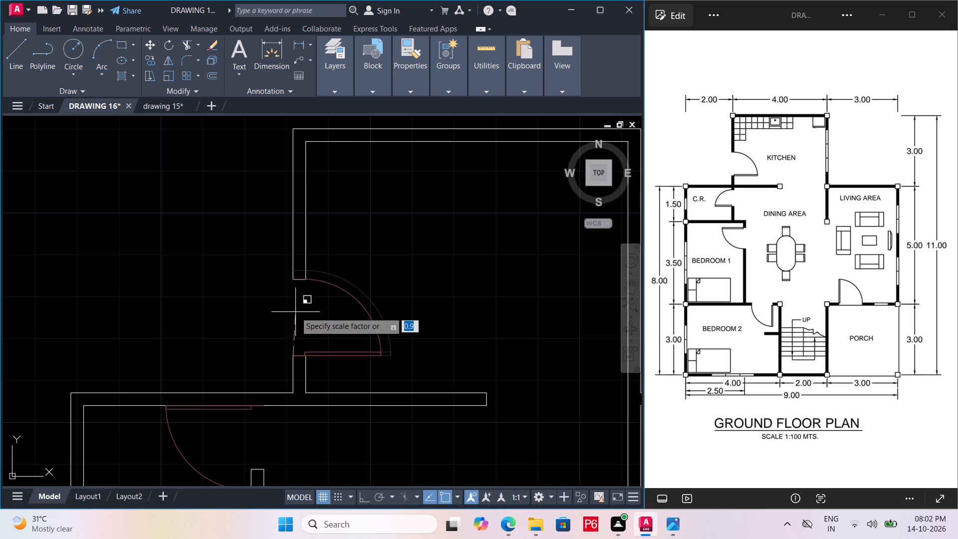
left_click_drag(295, 312, 303, 299)
Scale the C.R. door by about 0.7 from the wall corner at its hinge to fit the opening.
scroll(323, 252, "down", 1)
middle_click_drag(323, 248, 332, 152)
left_click(274, 307)
scroll(279, 274, "up", 1)
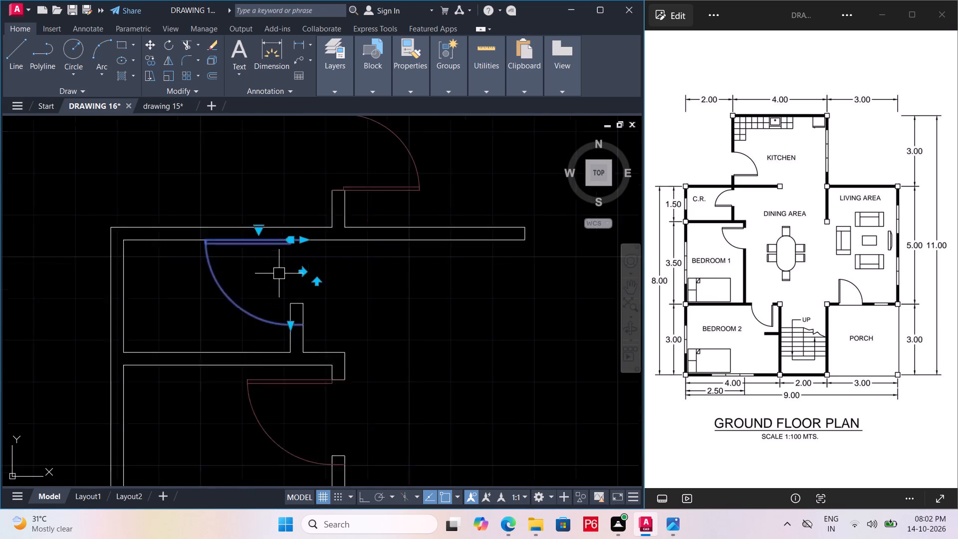
scroll(279, 273, "up", 1)
type("SC")
key("space")
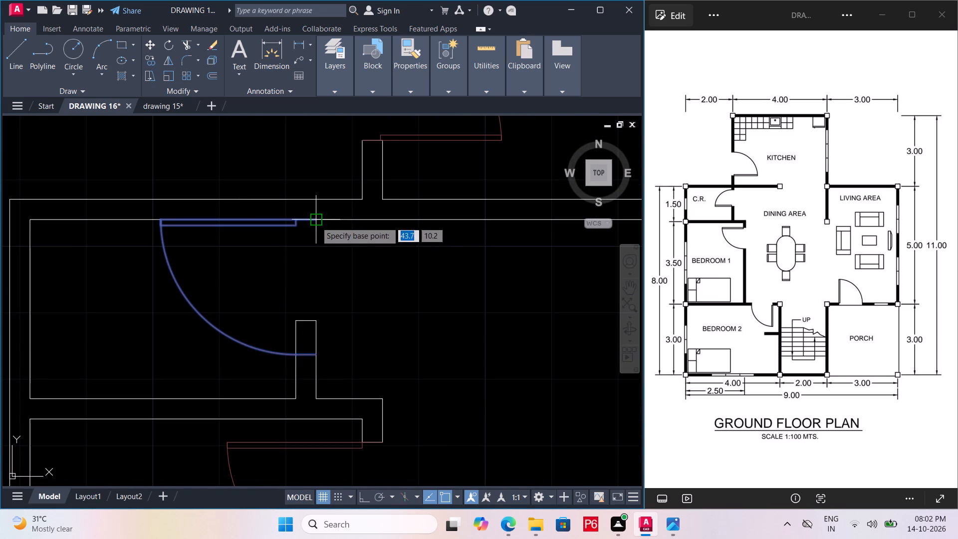
left_click(316, 222)
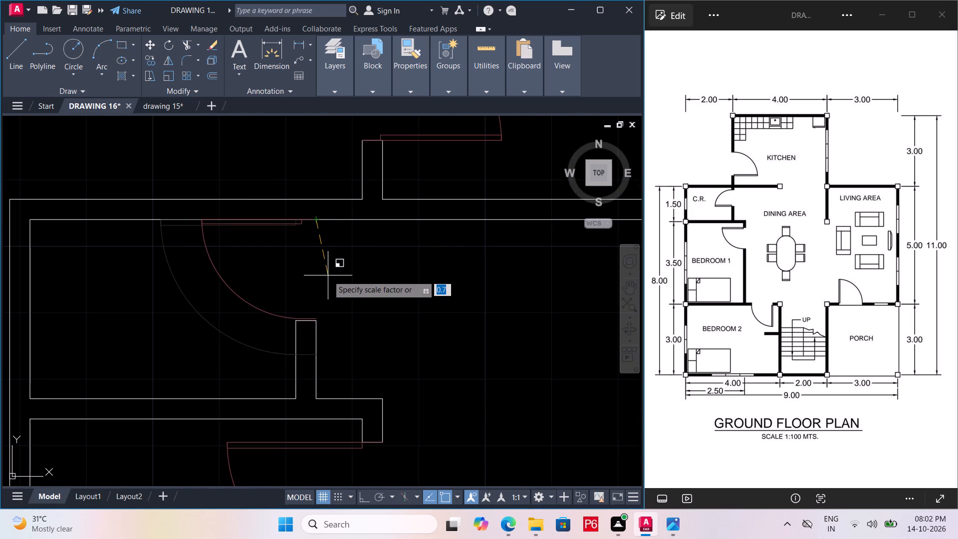
left_click(328, 276)
Scale the bedroom 1 door by about 0.9 from its hinge-side wall corner to fit the wall opening.
middle_click_drag(357, 327, 336, 216)
scroll(352, 316, "down", 1)
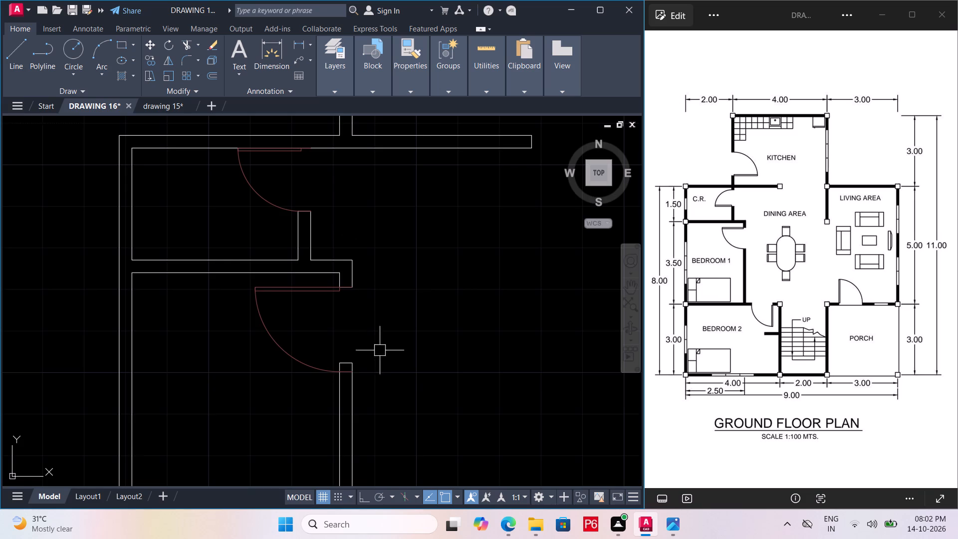
middle_click_drag(387, 406, 377, 358)
left_click(320, 320)
type("SC")
key("space")
left_click(344, 243)
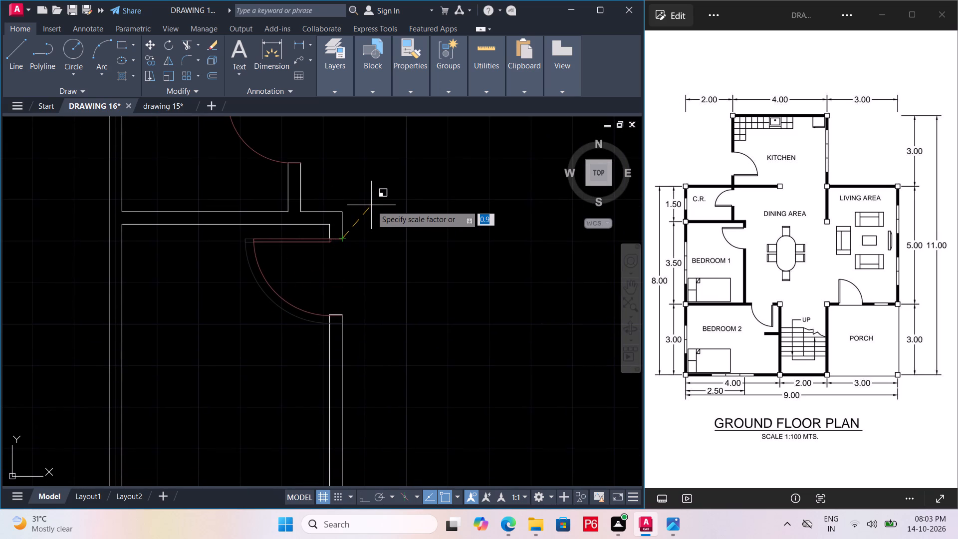
left_click(370, 206)
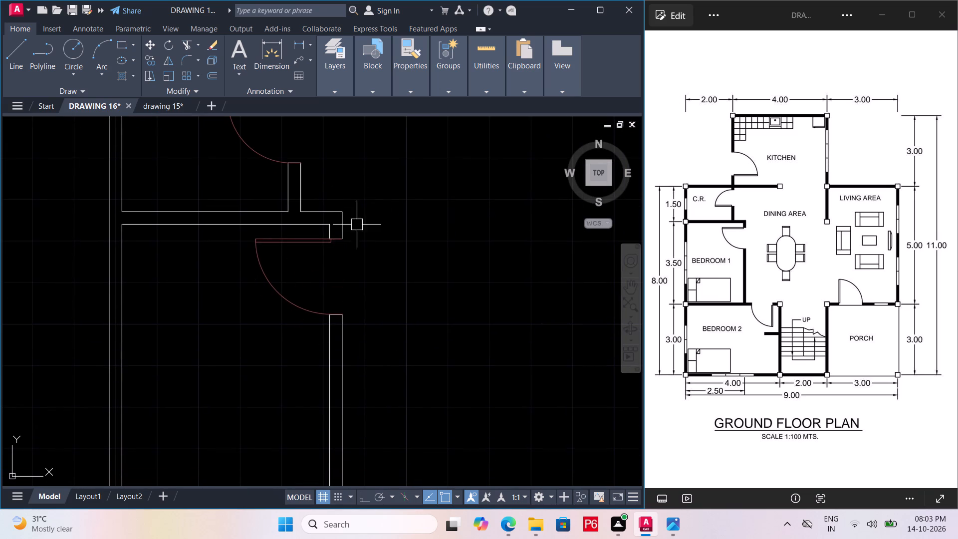
Scale down the bedroom 2 door from its hinge-side wall corner beside the stairs to fit the opening.
scroll(334, 257, "down", 2)
scroll(373, 395, "up", 3)
left_click(373, 391)
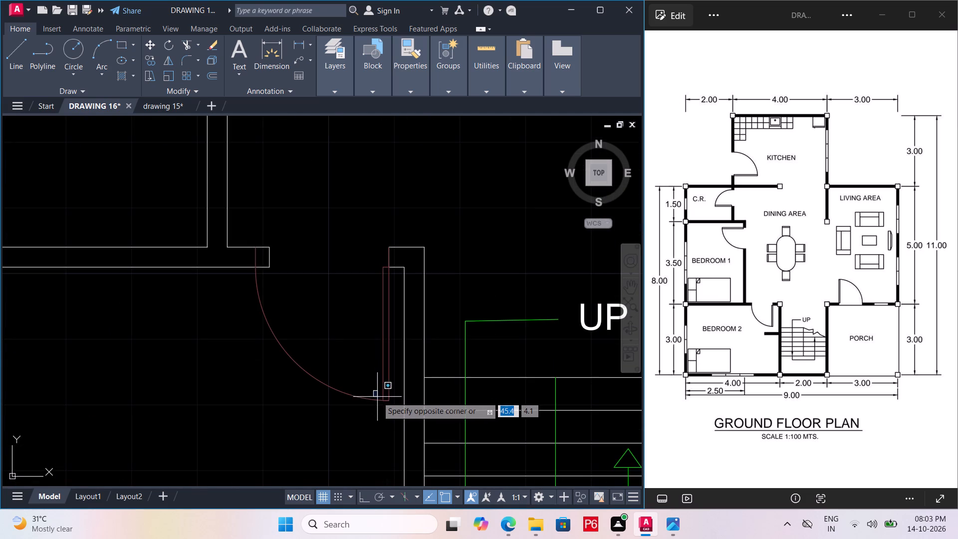
double_click(378, 401)
left_click(382, 402)
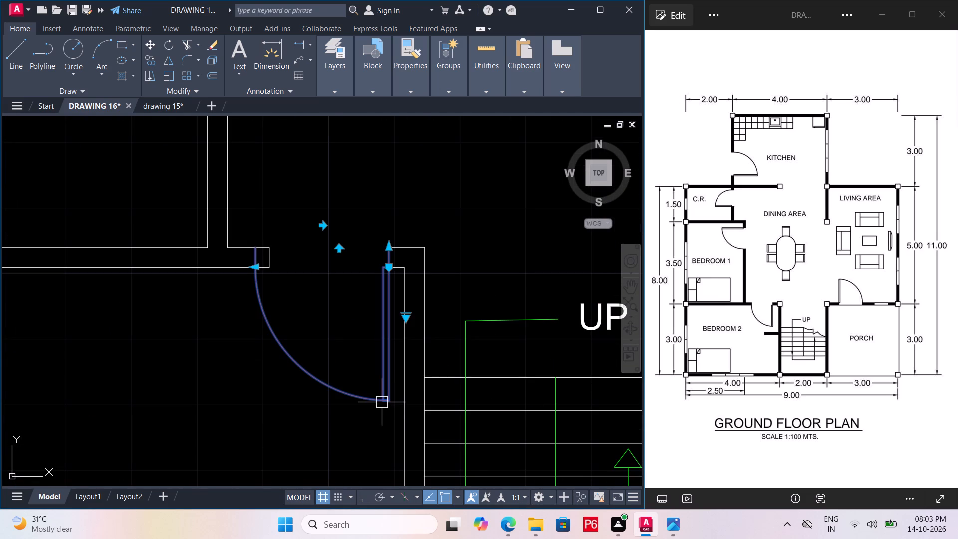
type("SC")
key("space")
left_click(389, 247)
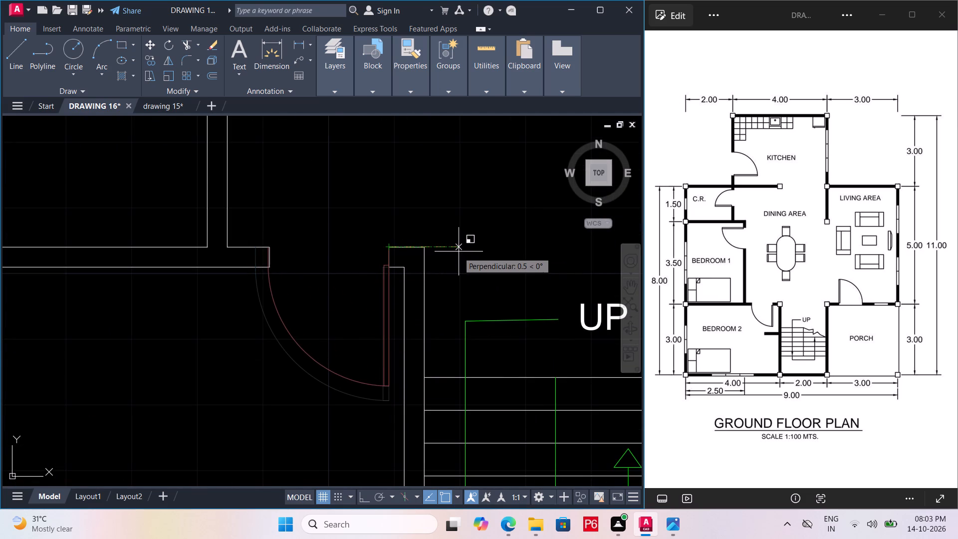
left_click(458, 251)
Scale down the door between the porch and living area from its hinge-side wall corner to fit the opening.
middle_click_drag(394, 265, 230, 340)
scroll(394, 266, "down", 1)
scroll(242, 336, "down", 1)
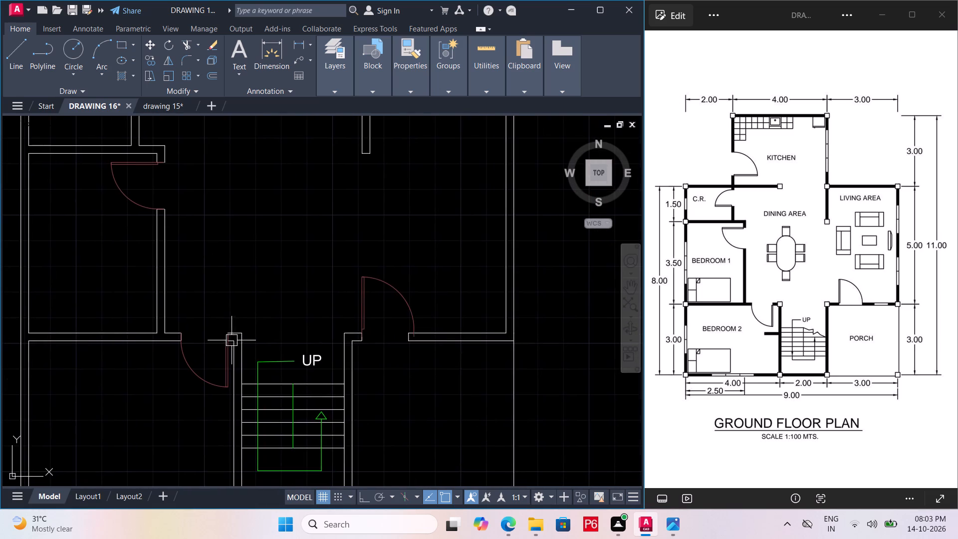
left_click(360, 304)
key("s")
key("c")
key("space")
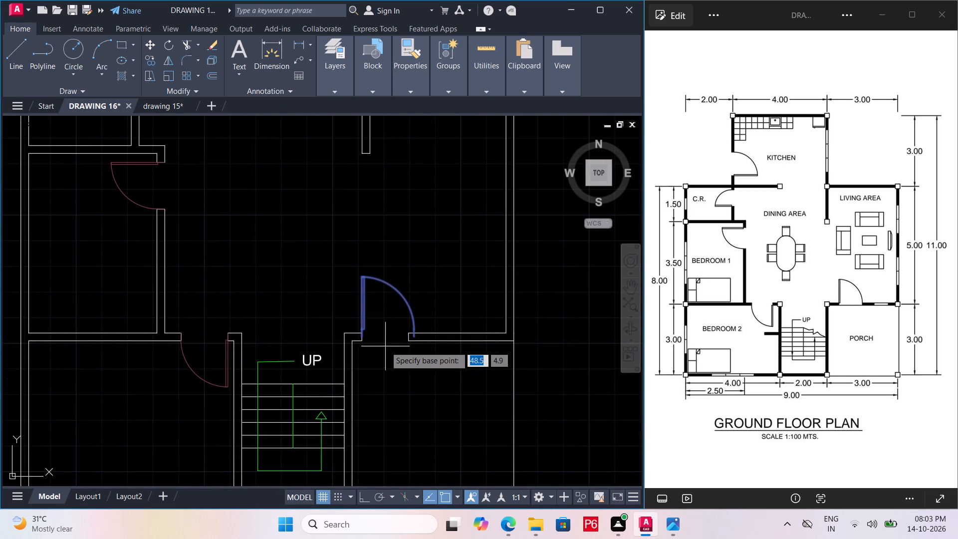
scroll(361, 347, "up", 2)
left_click(363, 332)
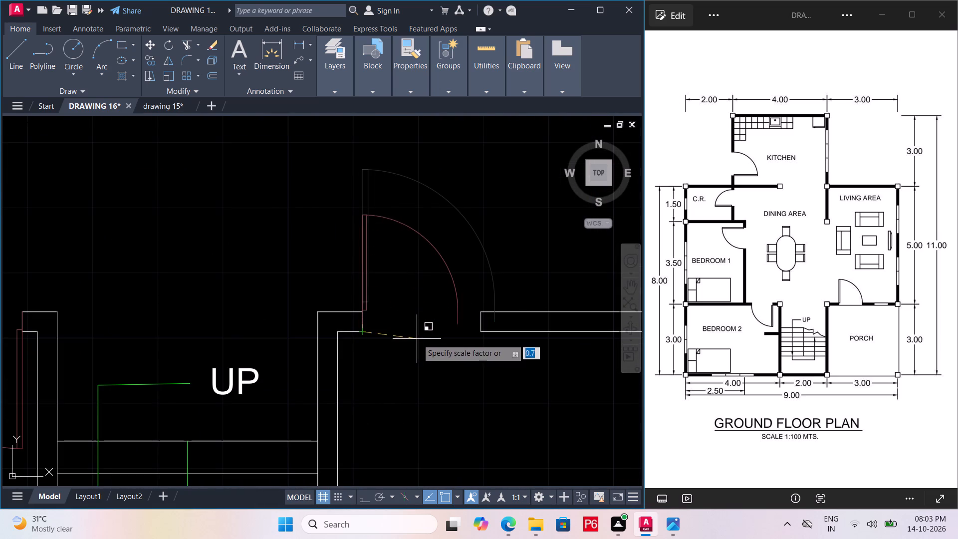
left_click(430, 335)
Save the drawing with the fitted doors.
scroll(393, 330, "down", 2)
middle_click_drag(393, 330, 361, 432)
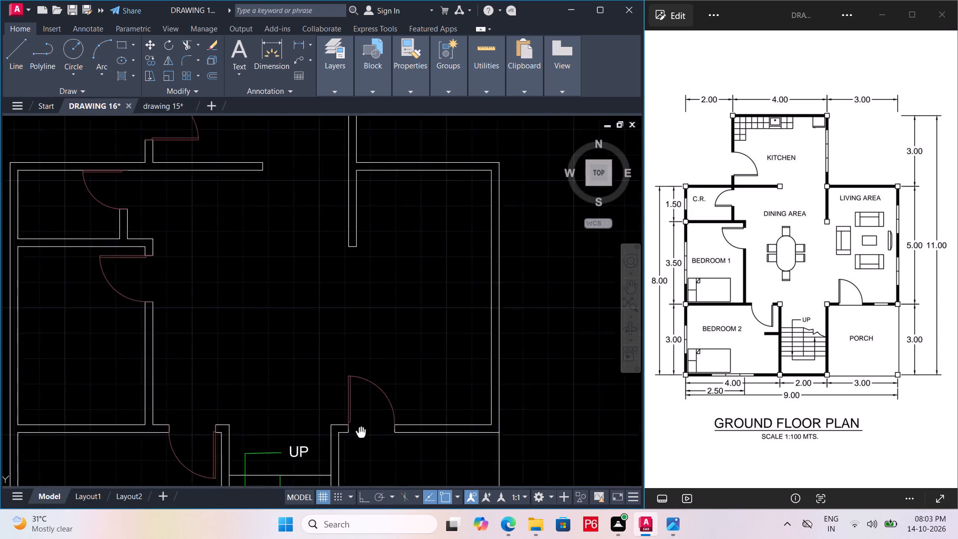
scroll(361, 432, "down", 1)
middle_click_drag(361, 432, 355, 446)
middle_click_drag(361, 378, 371, 338)
key("ctrl+s")
key("ctrl+s")
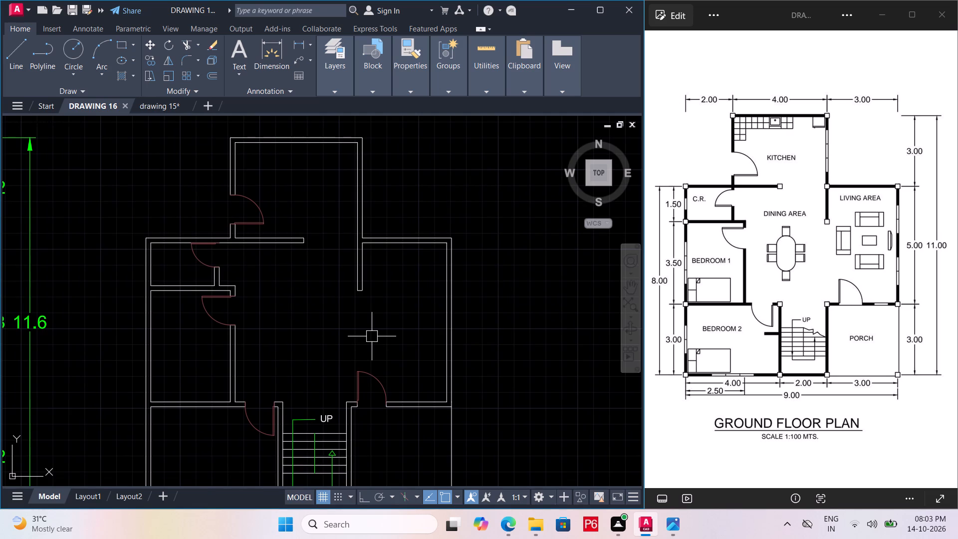
key("ctrl+s")
key("ctrl+s")
key("ctrl+s")
key("ctrl+s")
Move the two-sofa block from the furniture beside the plan into the living area of the undimensioned floor plan.
scroll(312, 337, "down", 1)
middle_click_drag(312, 328, 330, 294)
scroll(330, 294, "down", 1)
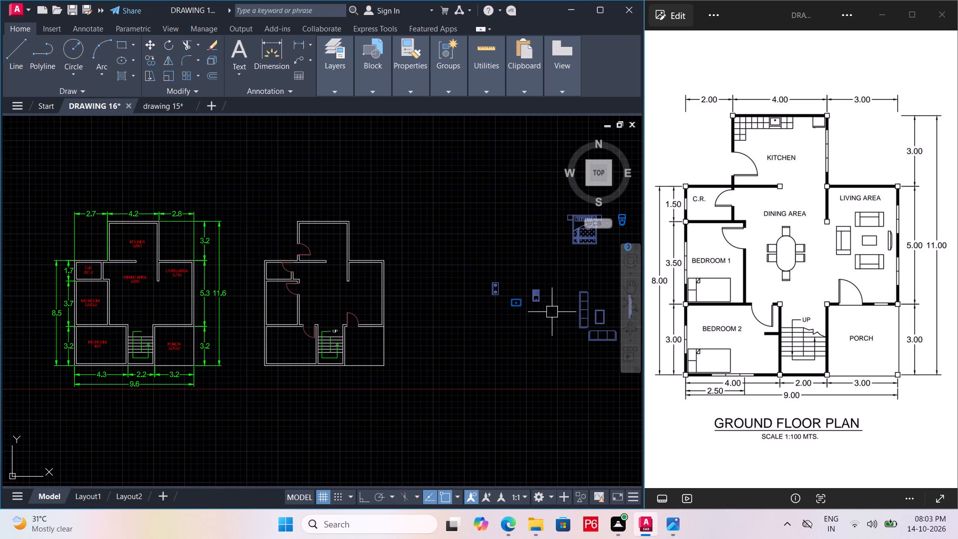
middle_click_drag(547, 313, 508, 319)
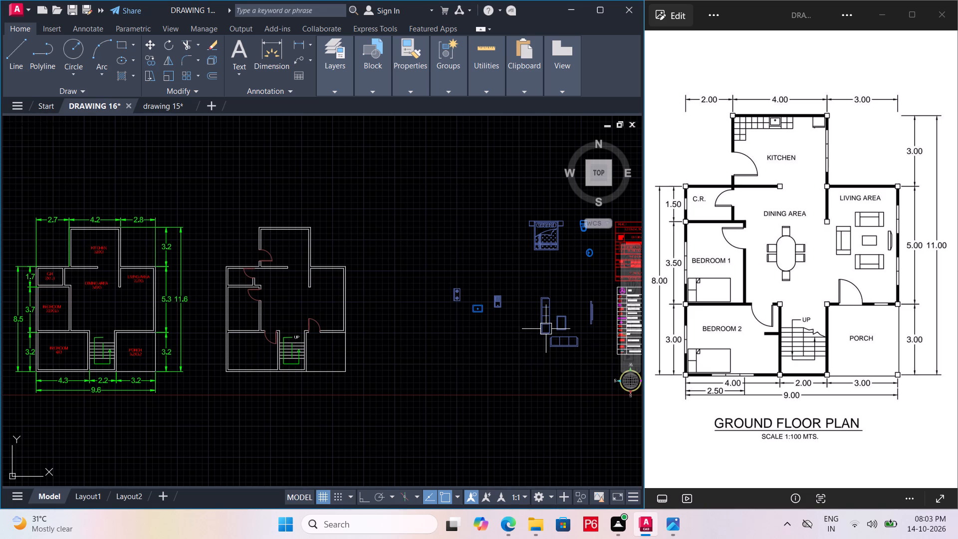
middle_click_drag(561, 334, 542, 321)
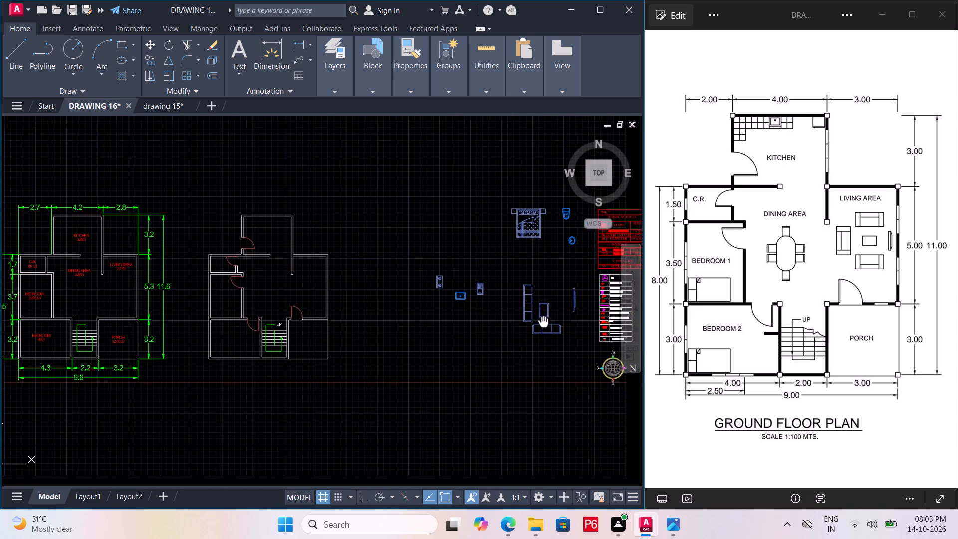
middle_click_drag(542, 321, 524, 322)
scroll(516, 314, "up", 2)
left_click(532, 362)
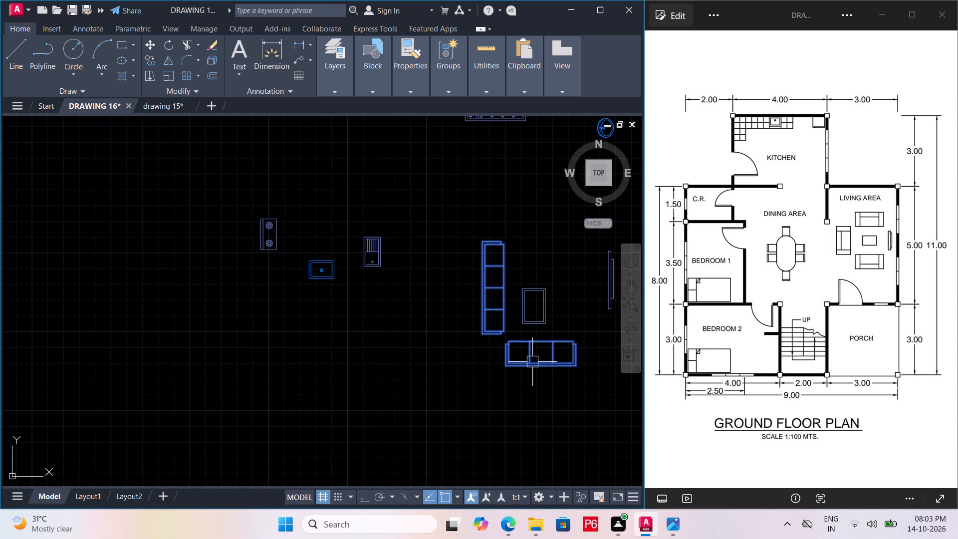
type("M")
key("space")
left_click(532, 362)
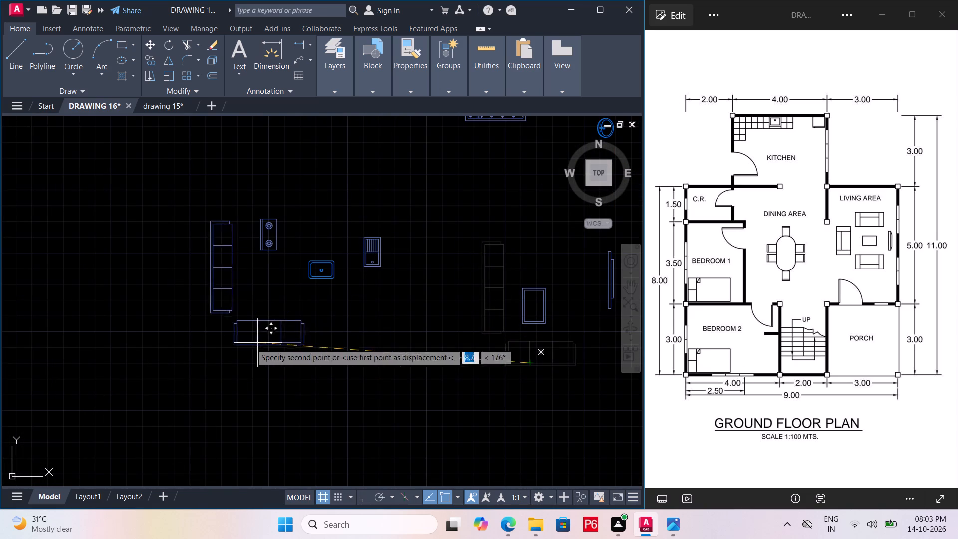
middle_click_drag(192, 349, 611, 385)
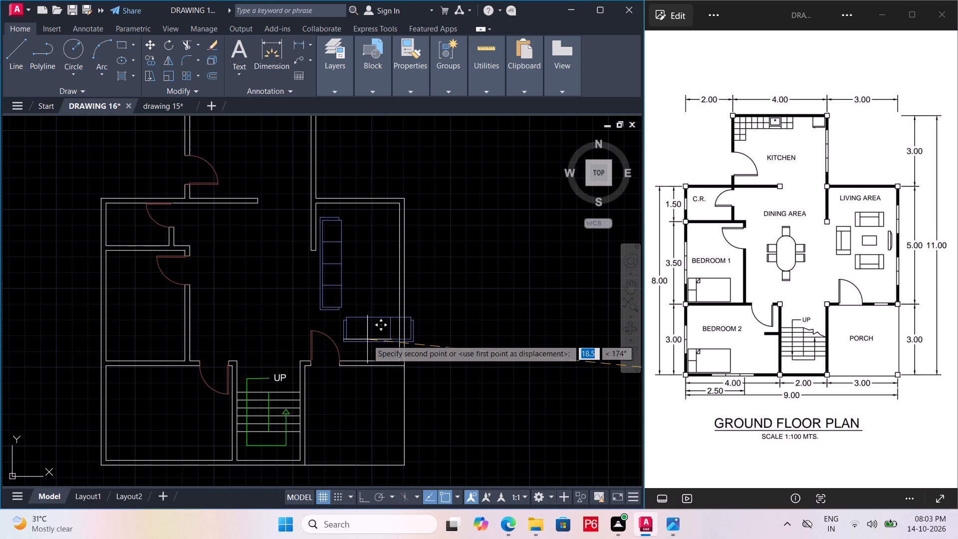
left_click(368, 329)
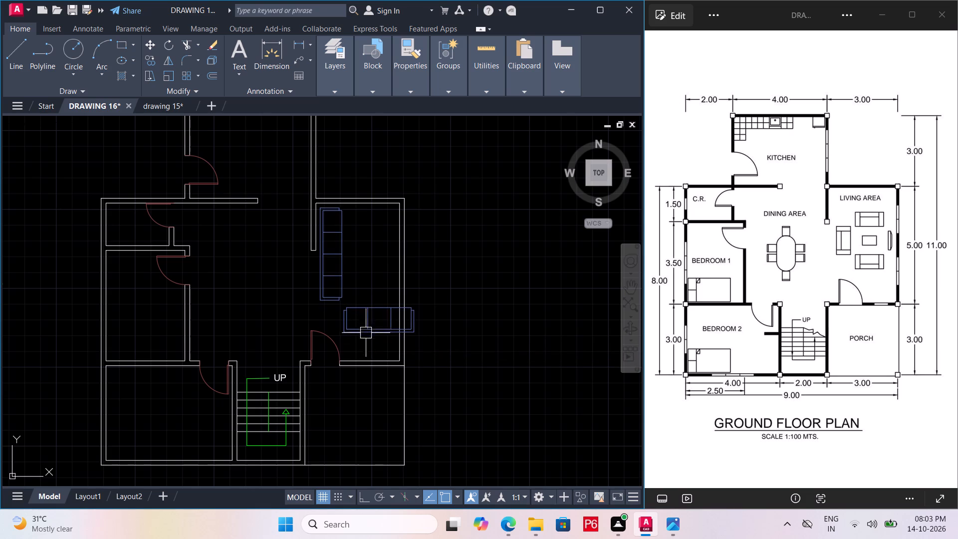
key("Escape")
Explode the living area sofa block into separate outlines.
left_click(382, 336)
scroll(427, 324, "up", 2)
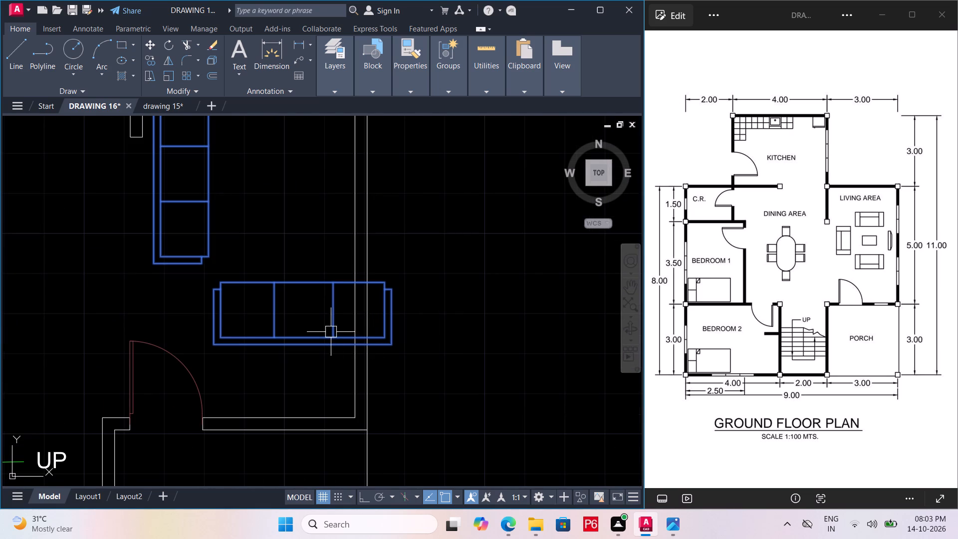
type("EXP")
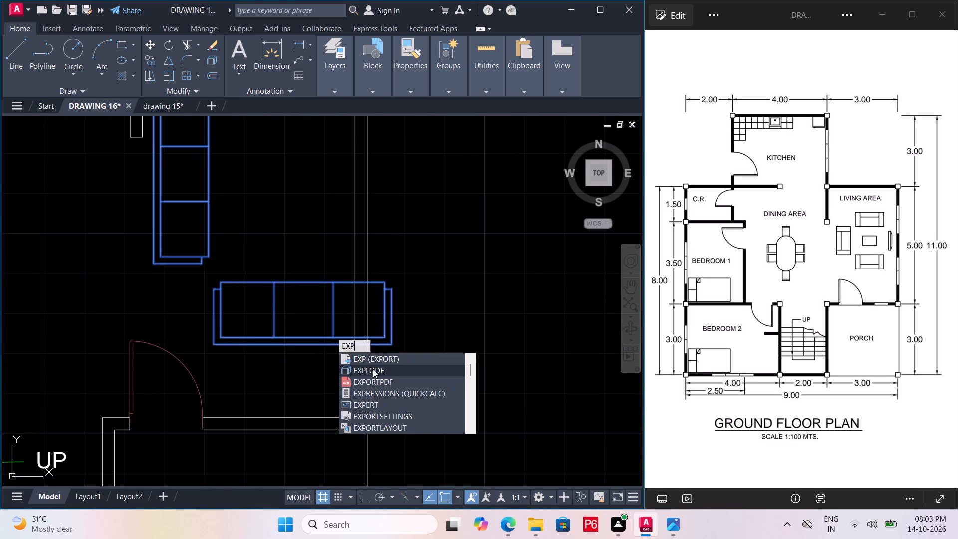
left_click(373, 369)
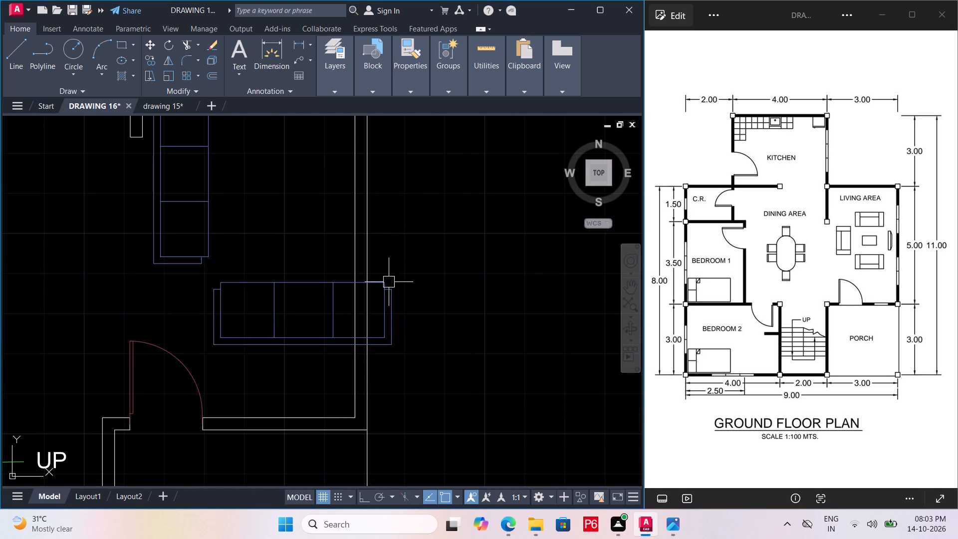
Stretch the end edge of the horizontal sofa's seat outline inward about 0.6 to the nearest divider, making it a two-seater.
left_click(387, 282)
scroll(369, 306, "up", 3)
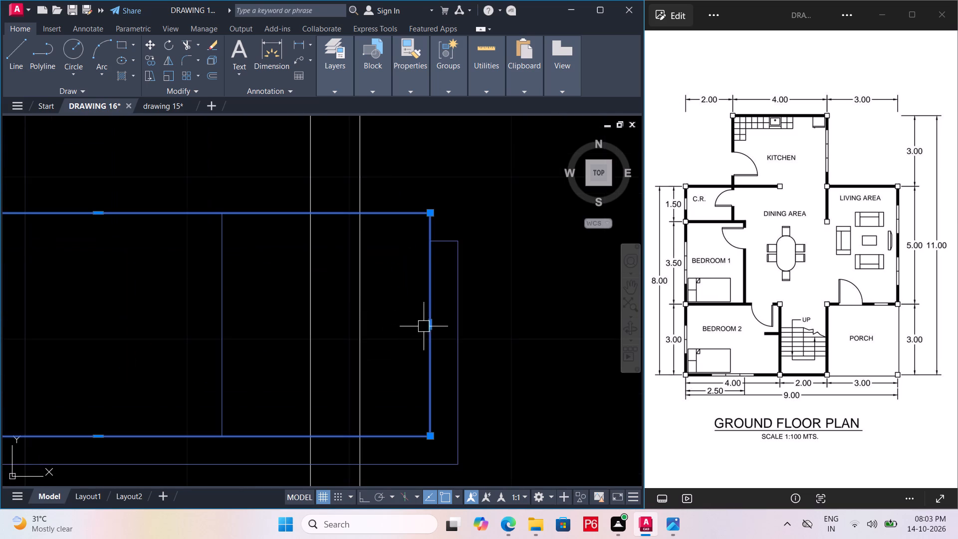
left_click(428, 325)
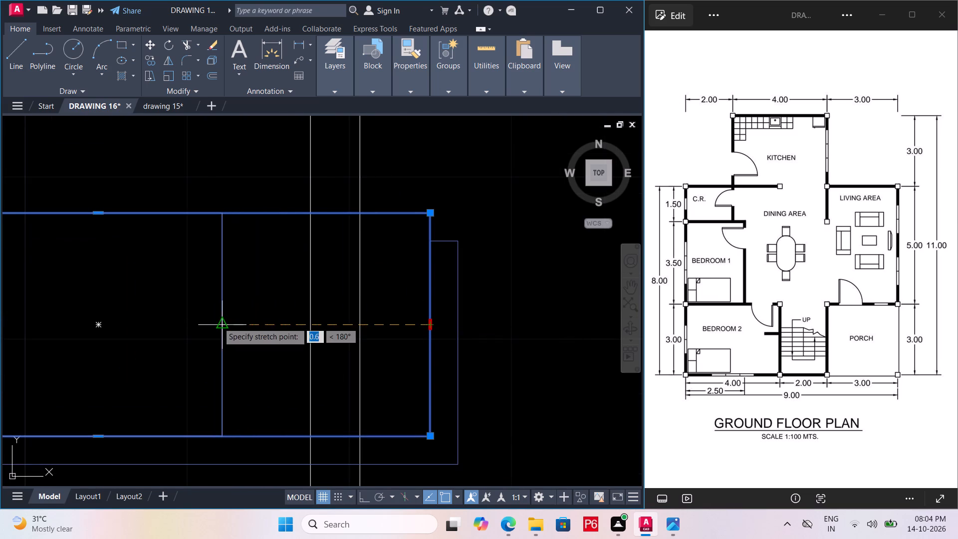
double_click(218, 322)
scroll(372, 300, "down", 3)
middle_click_drag(375, 298, 408, 274)
left_click(419, 259)
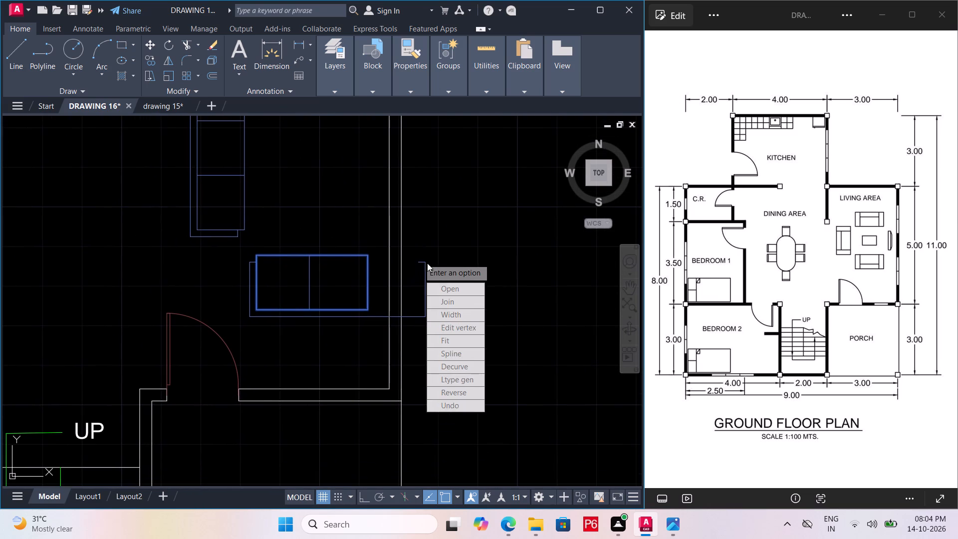
key("Escape")
With Ortho on, stretch the horizontal sofa's outer frame inward about 0.6 and reattach its arm end to the shortened seat outline.
left_click(418, 263)
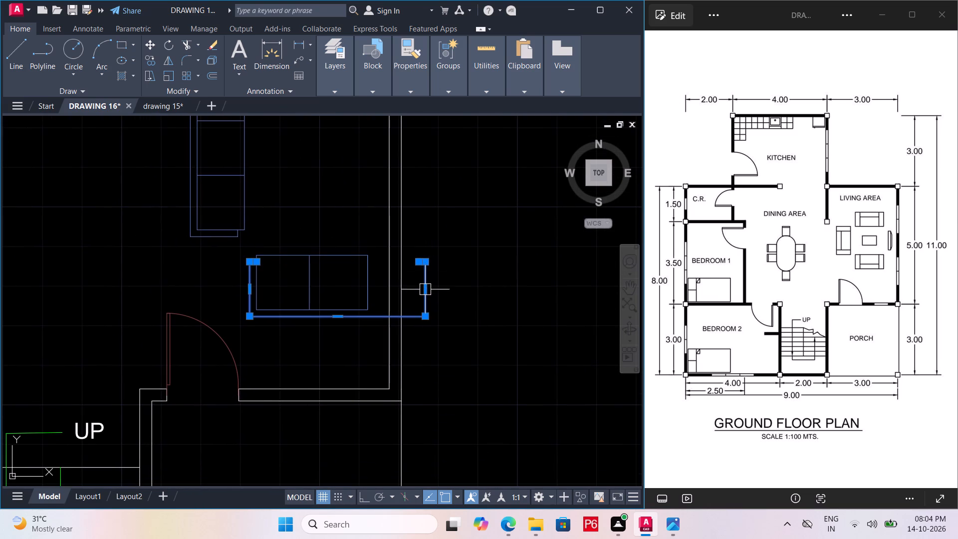
scroll(423, 290, "up", 2)
double_click(423, 290)
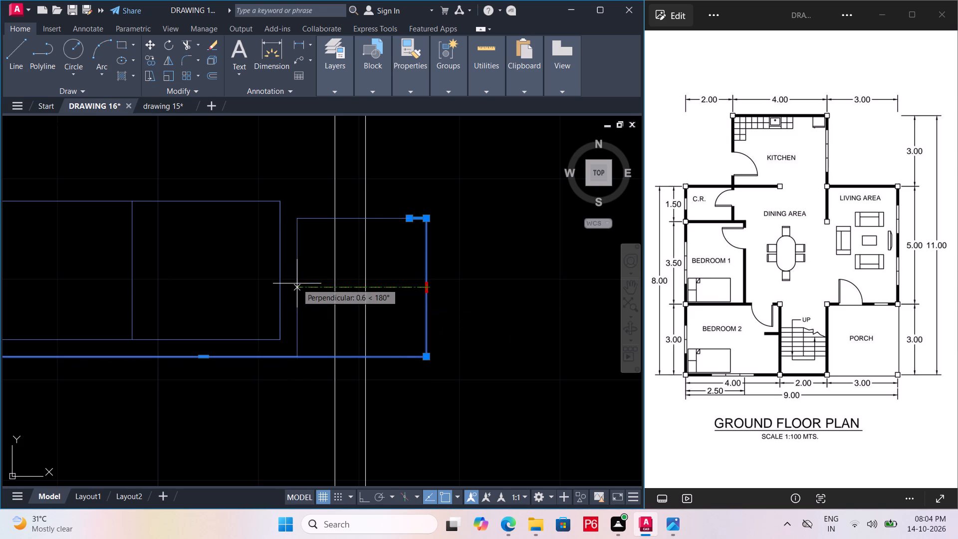
key("F8")
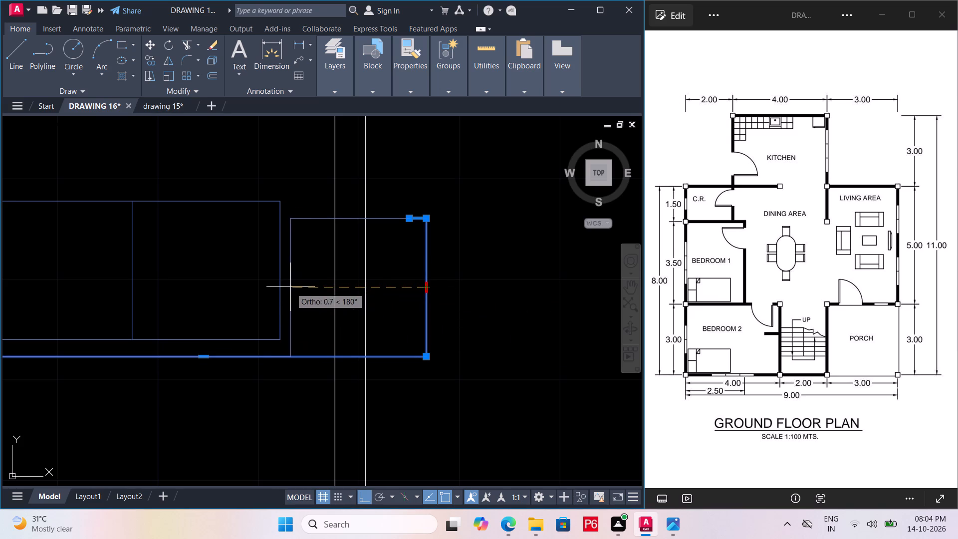
left_click(301, 284)
scroll(337, 246, "up", 1)
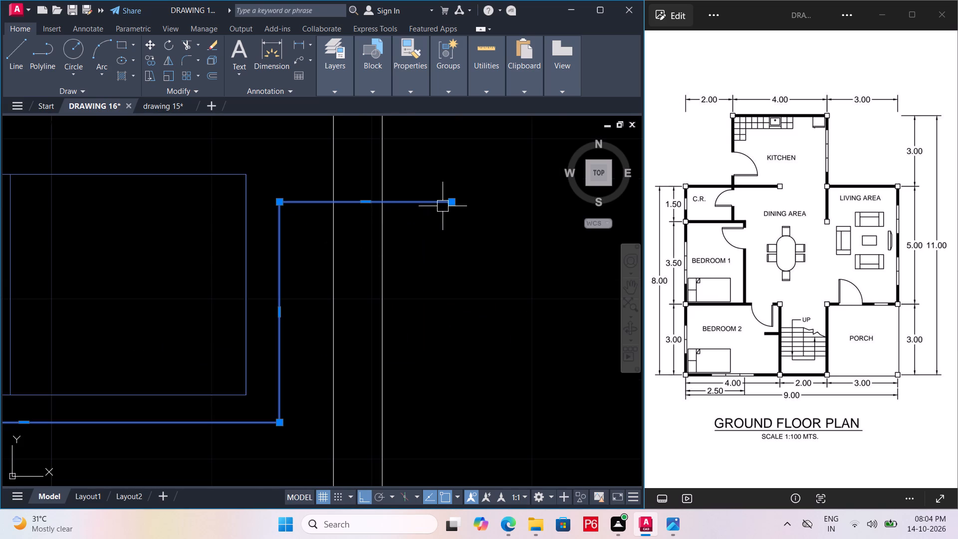
left_click(450, 204)
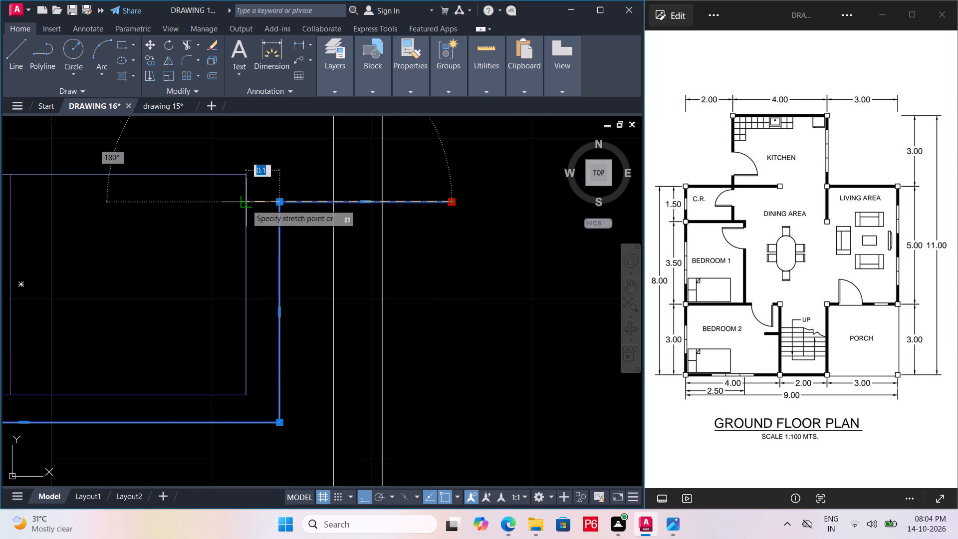
left_click(246, 204)
Save the drawing with the shortened two-seat sofa.
scroll(312, 240, "down", 2)
key("ctrl+s")
key("ctrl+s")
key("ctrl+s")
middle_click_drag(350, 259, 416, 303, "ctrl")
scroll(352, 260, "down", 1, "ctrl")
key("ctrl+s")
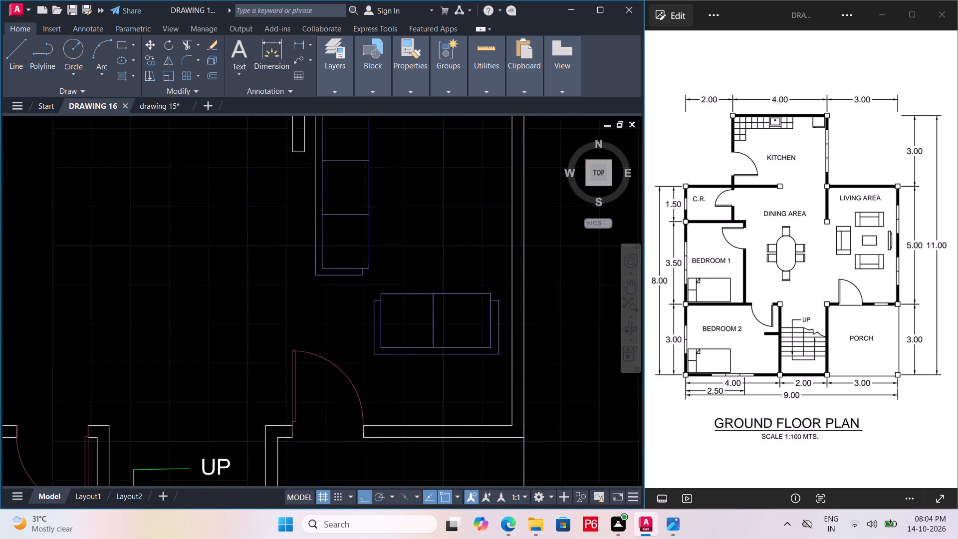
middle_click_drag(416, 303, 416, 304, "ctrl")
middle_click_drag(427, 331, 329, 295)
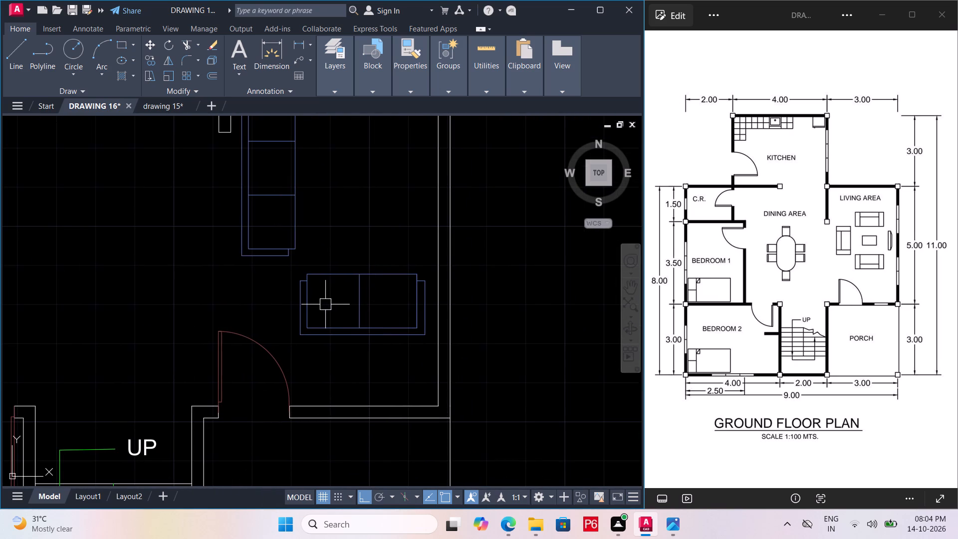
Move the coffee table from the spare symbols outside the plan into the living area, beside the long vertical sofa, with Ortho off.
middle_click_drag(370, 301, 361, 346)
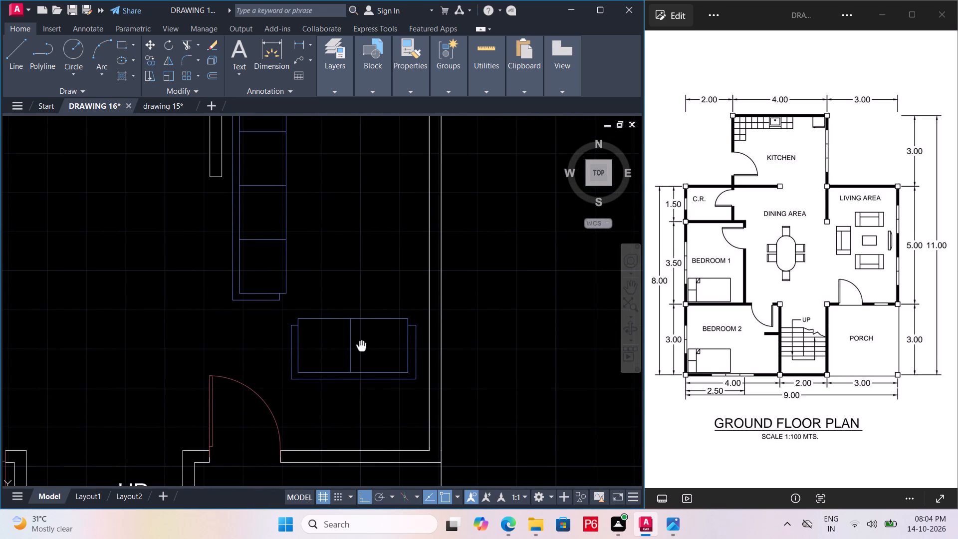
middle_click_drag(361, 346, 358, 360)
scroll(358, 352, "down", 1)
middle_click(347, 338)
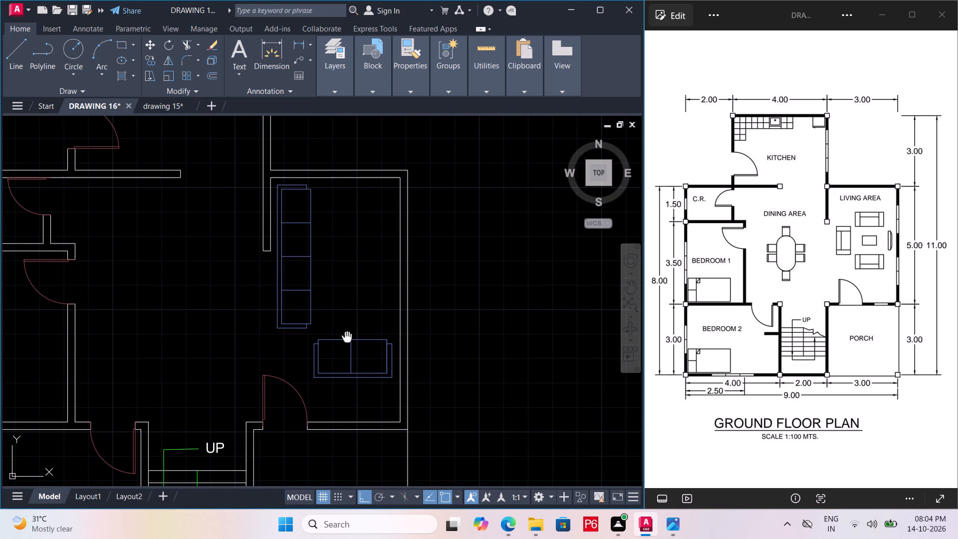
scroll(356, 261, "down", 2)
middle_click_drag(300, 261, 246, 260)
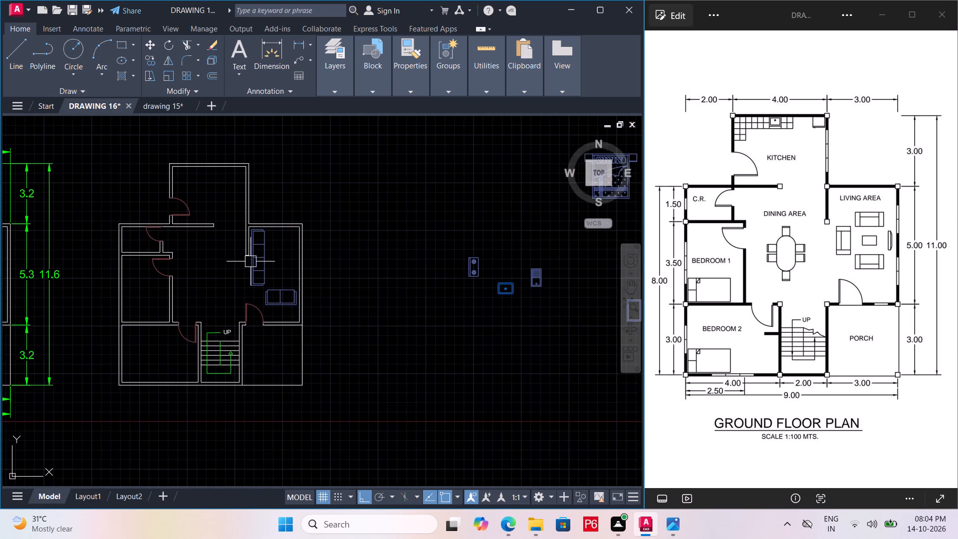
scroll(528, 303, "down", 1)
middle_click_drag(498, 303, 363, 289)
scroll(418, 285, "up", 2)
left_click_drag(464, 270, 471, 272)
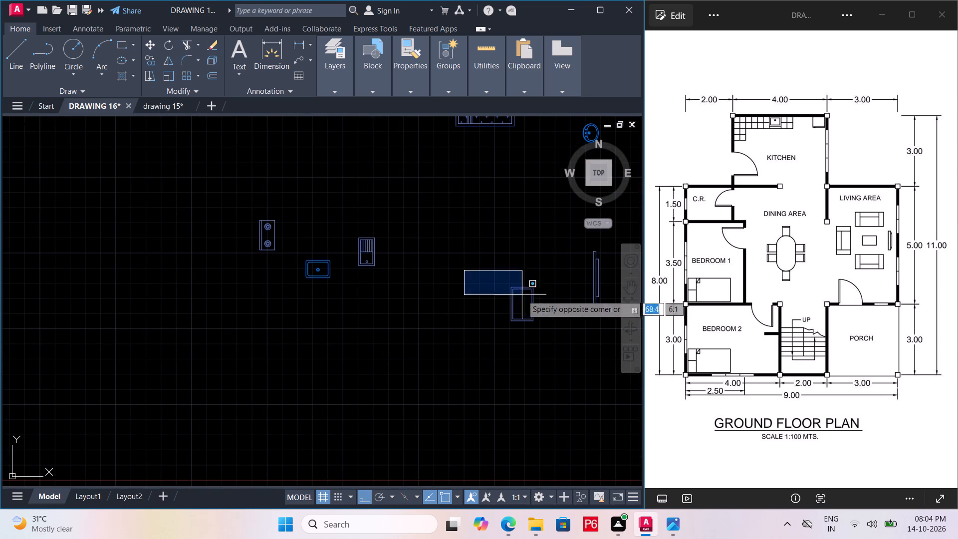
left_click(550, 367)
key("m")
key("space")
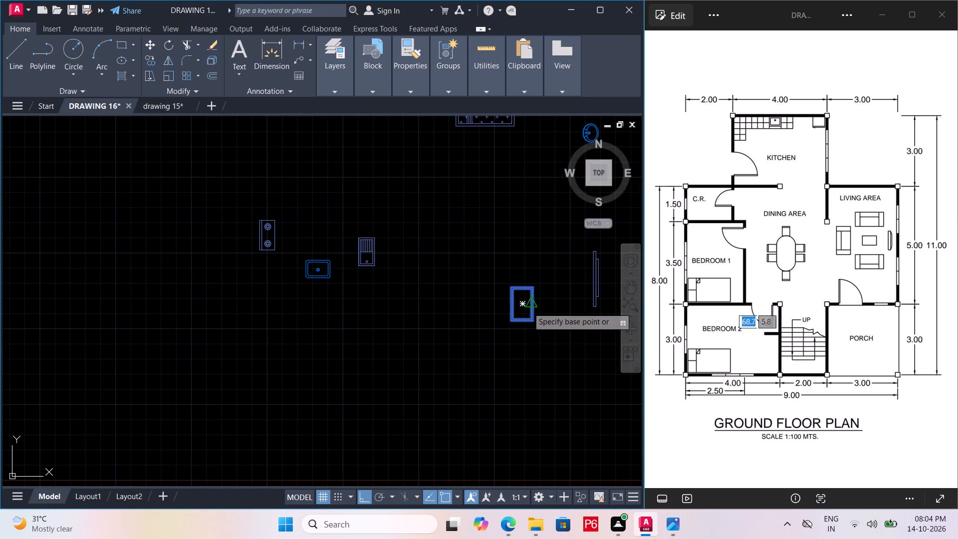
left_click(528, 307)
middle_click_drag(237, 307, 651, 286)
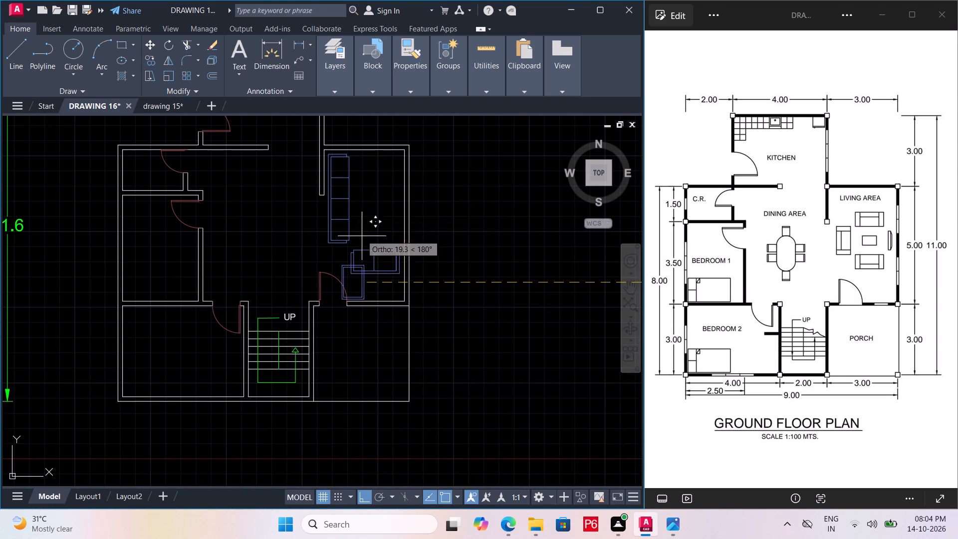
key("F8")
scroll(369, 149, "up", 3)
left_click(411, 301)
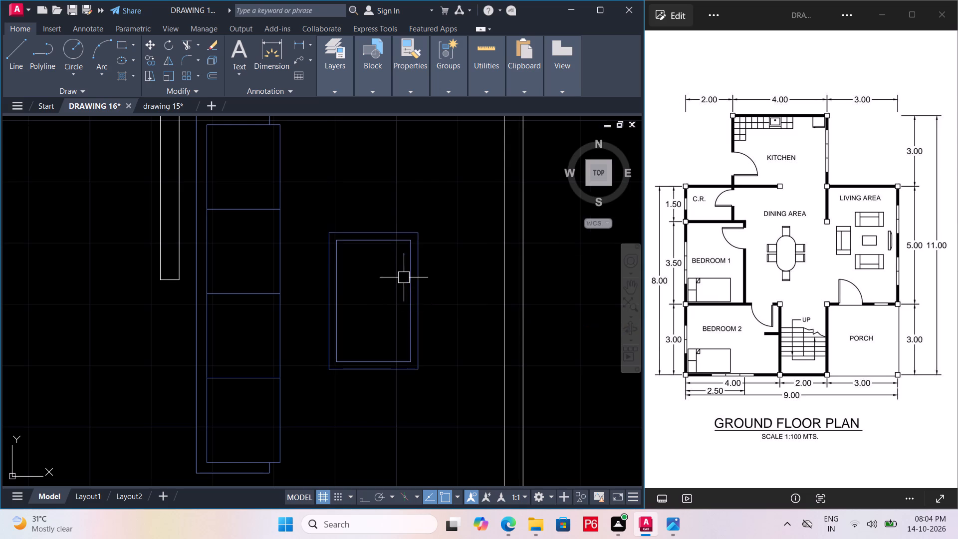
Move the coffee table slightly down and toward the outer wall, leaving it between the vertical sofa and that wall.
scroll(404, 277, "down", 3)
middle_click_drag(389, 262, 381, 257)
scroll(392, 271, "up", 2)
left_click(432, 221)
left_click(376, 280)
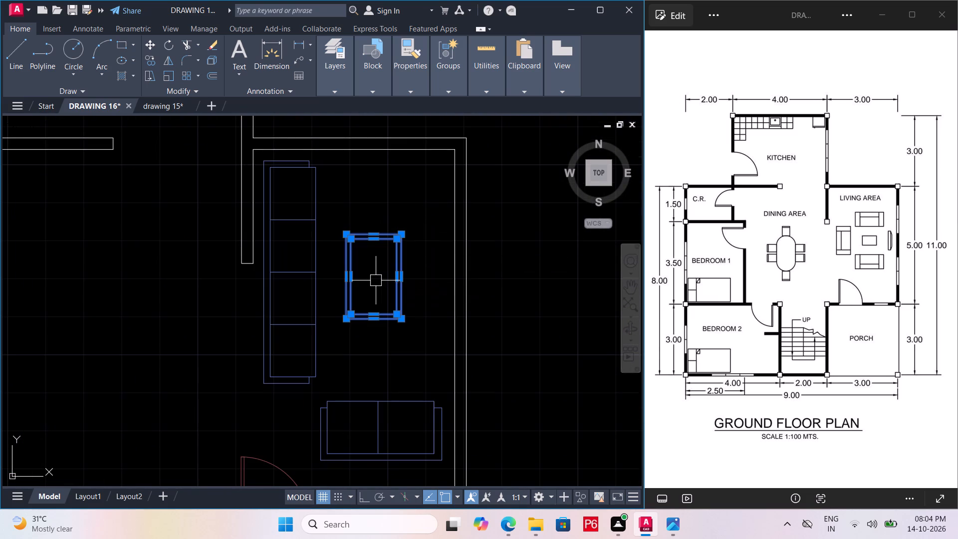
key("m")
key("space")
left_click(386, 270)
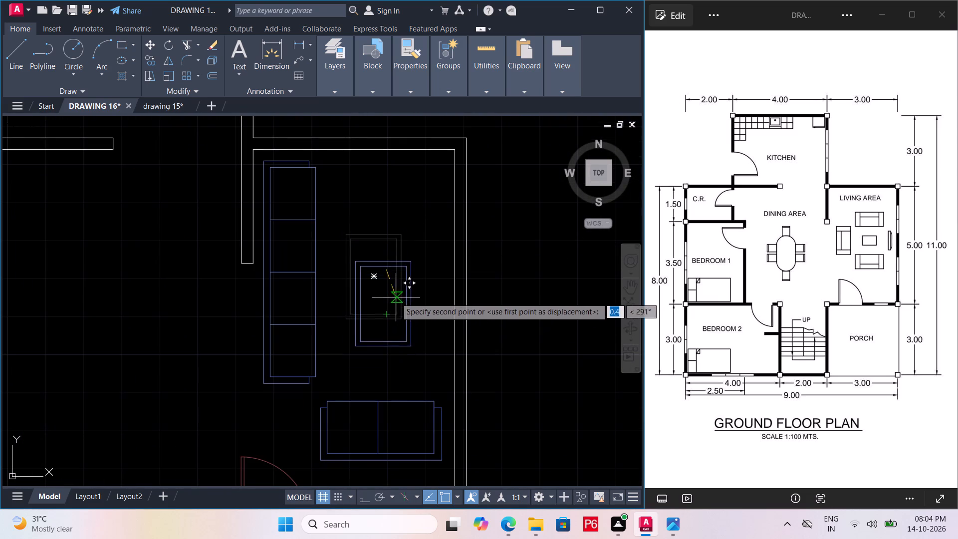
left_click(391, 304)
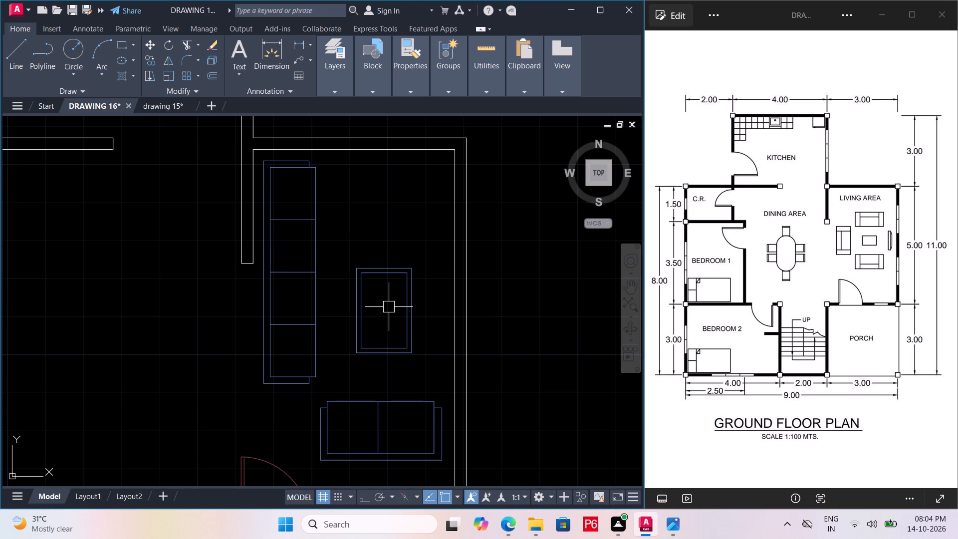
Move the TV unit from the spare symbols onto the inner face of the living area's outer wall, facing the coffee table.
scroll(389, 307, "down", 1)
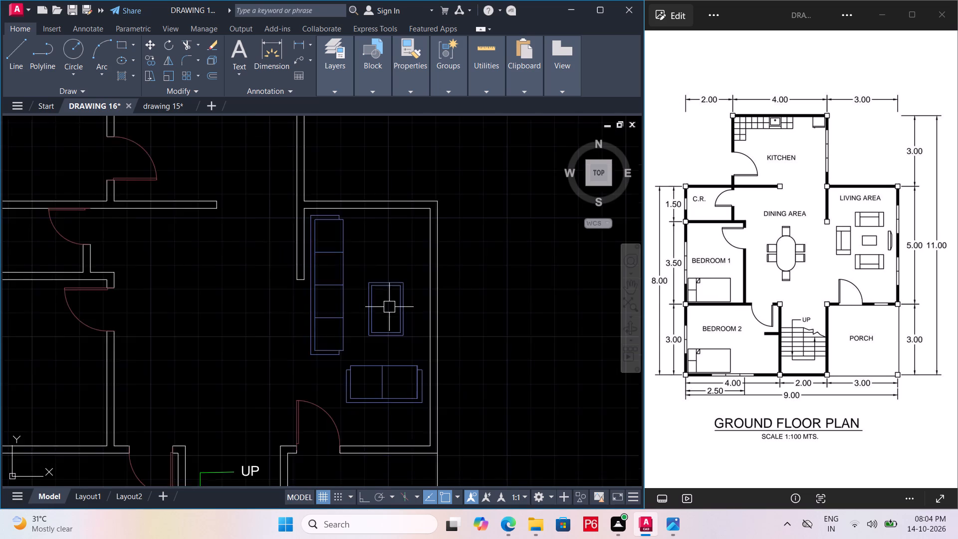
scroll(389, 307, "down", 2)
middle_click_drag(372, 286, 248, 285)
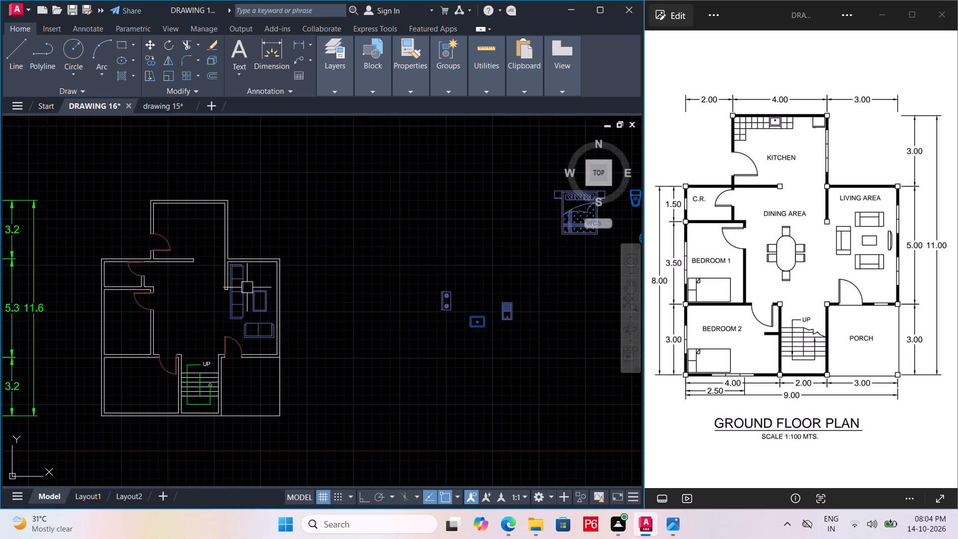
middle_click_drag(506, 334, 301, 365)
left_click(444, 364)
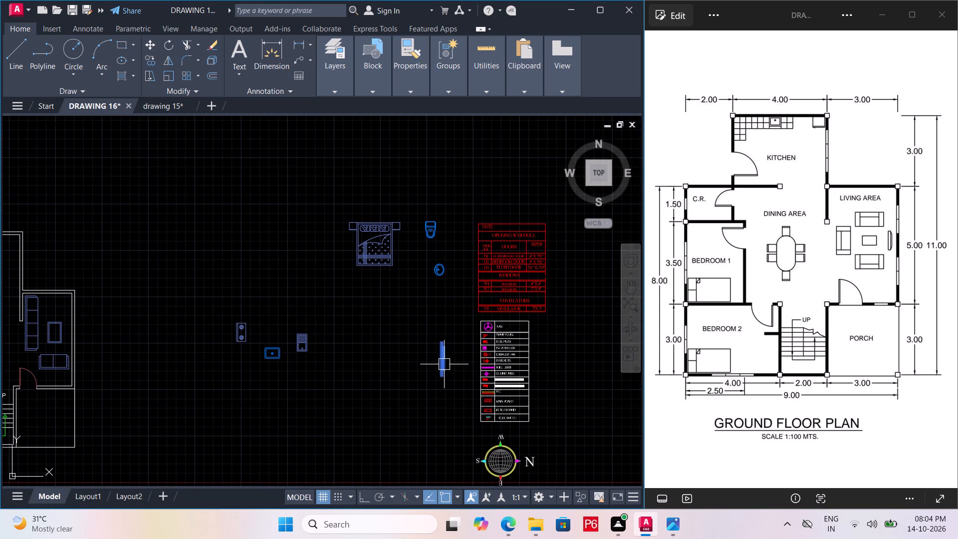
type("M")
key("space")
scroll(444, 365, "up", 4)
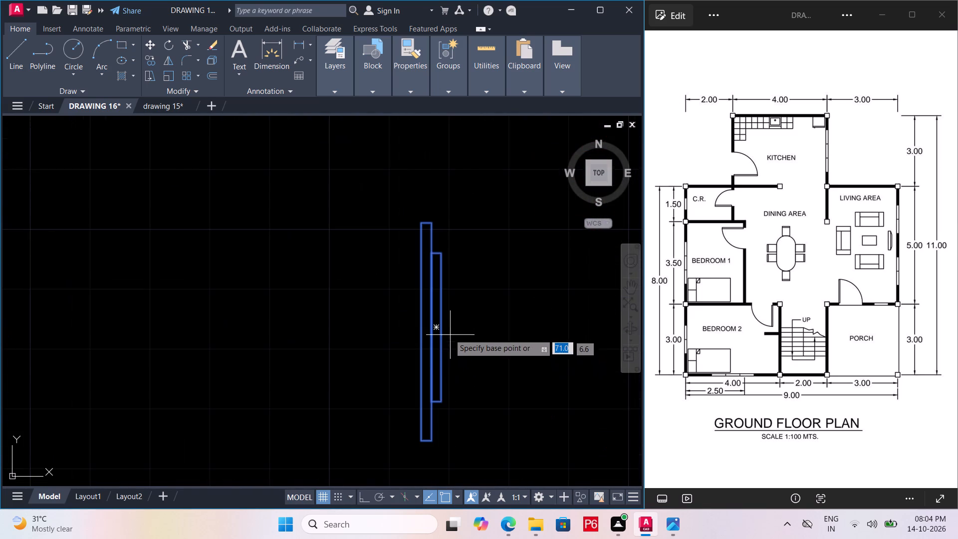
left_click(443, 327)
scroll(215, 289, "down", 2)
middle_click_drag(221, 292, 413, 321)
scroll(411, 318, "down", 2)
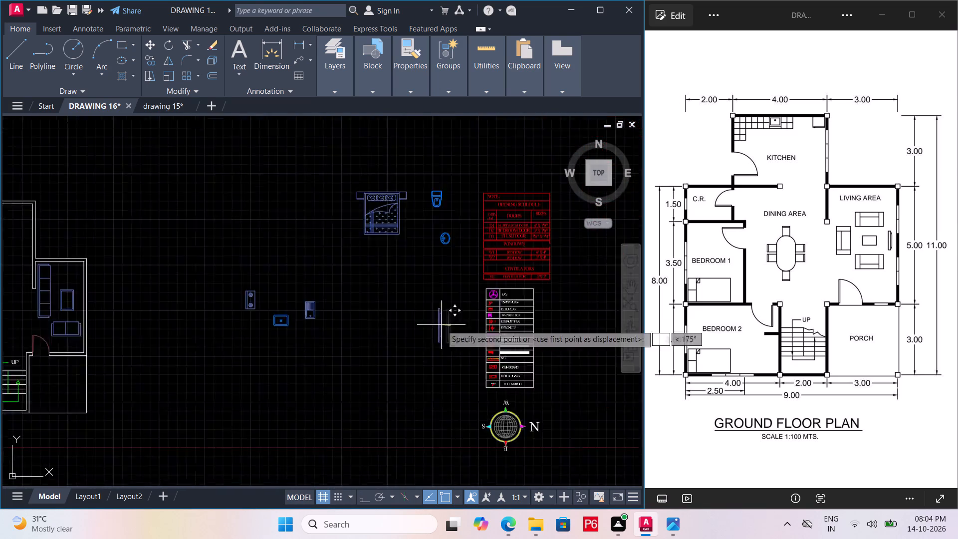
scroll(447, 325, "down", 2)
scroll(294, 311, "up", 4)
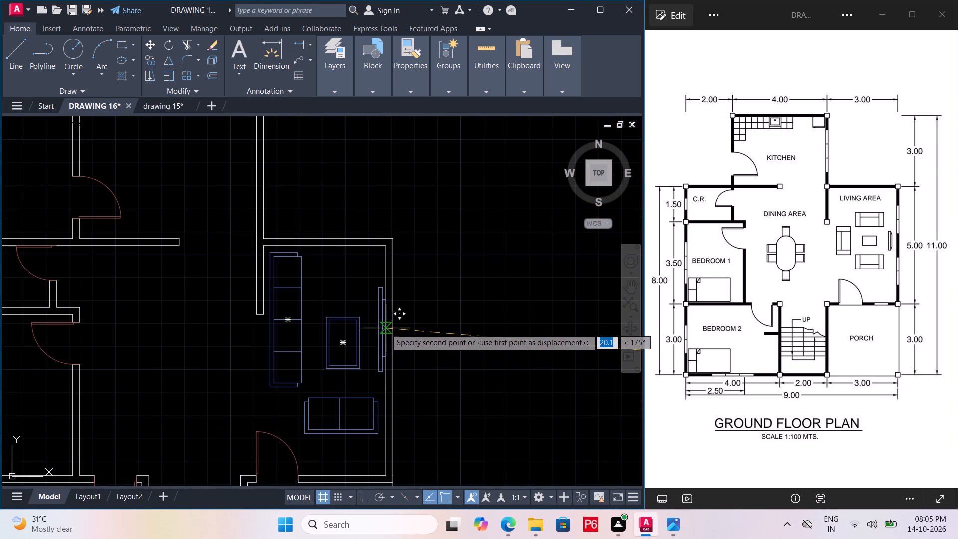
left_click(386, 328)
Save the drawing with the placed coffee table and TV unit.
key("ctrl+s")
key("ctrl+s")
key("ctrl+s")
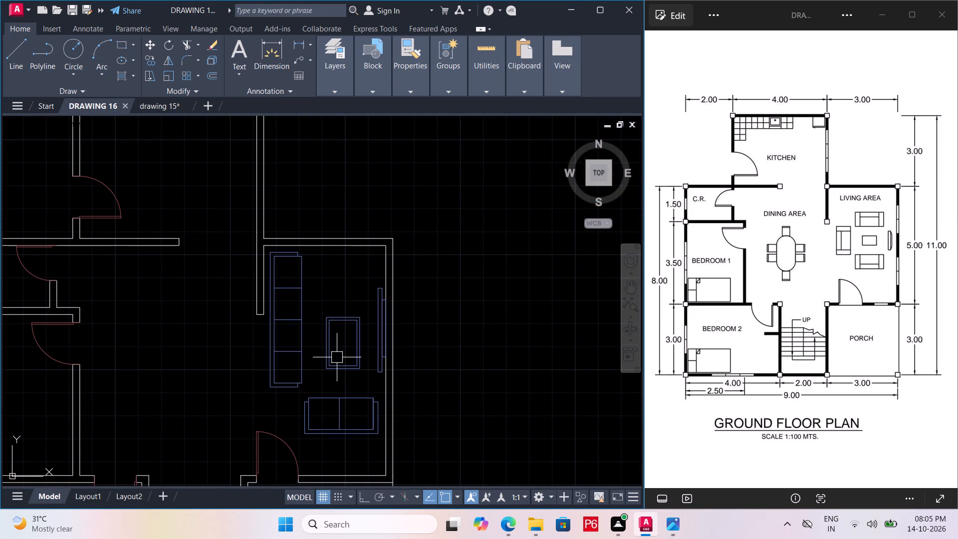
Offset the inner faces of the kitchen's top wall and door-side wall 0.61 into the room as counter edges.
scroll(340, 357, "down", 1)
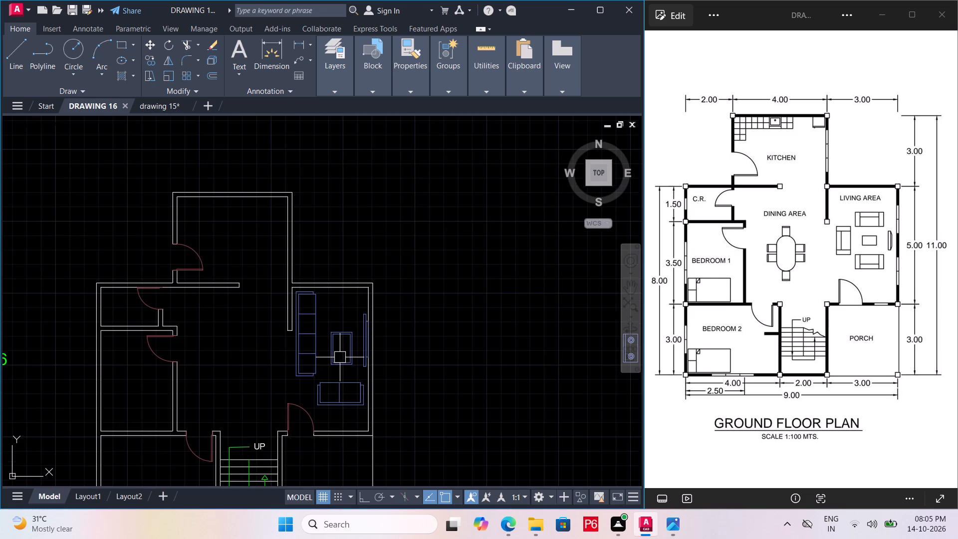
scroll(341, 357, "down", 1)
middle_click_drag(338, 350, 379, 369)
scroll(321, 275, "up", 2)
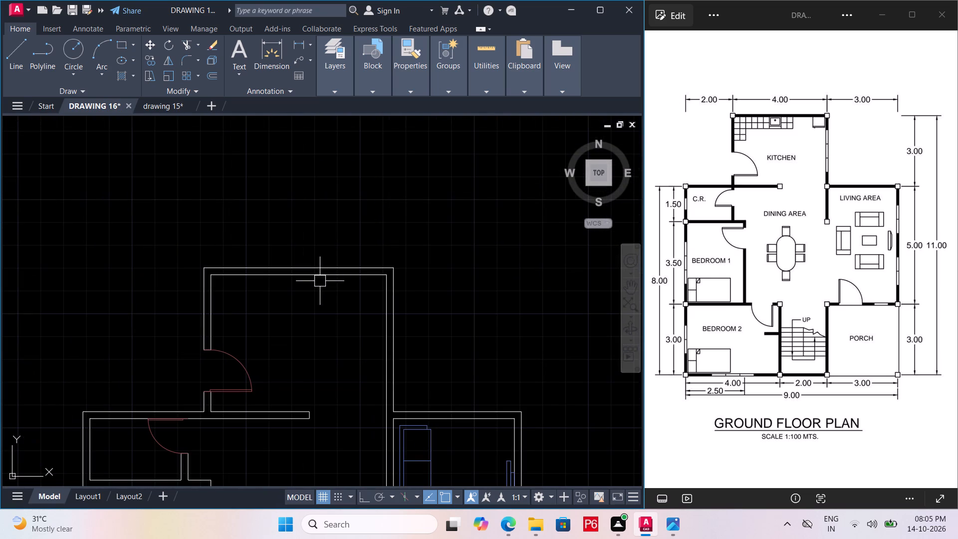
left_click(318, 279)
key("o")
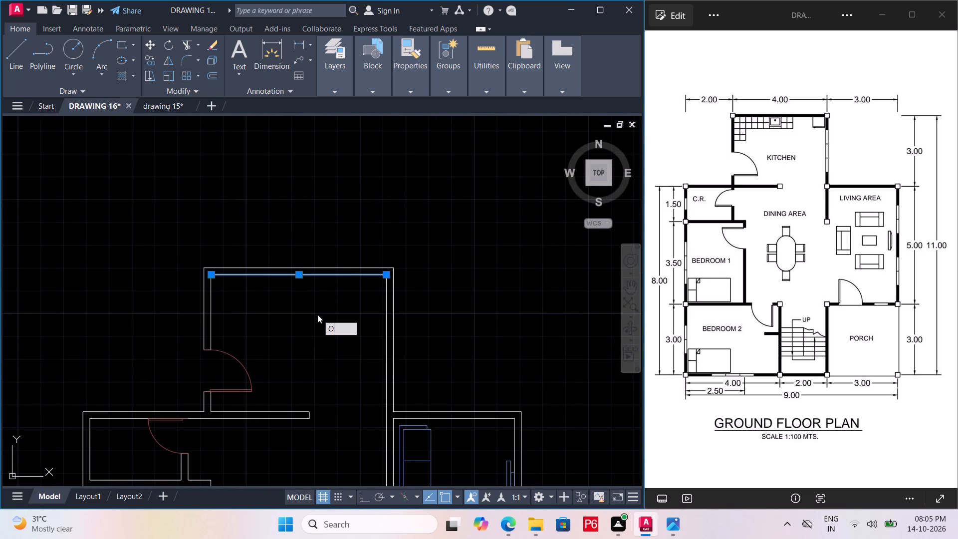
key("Return")
type("2;")
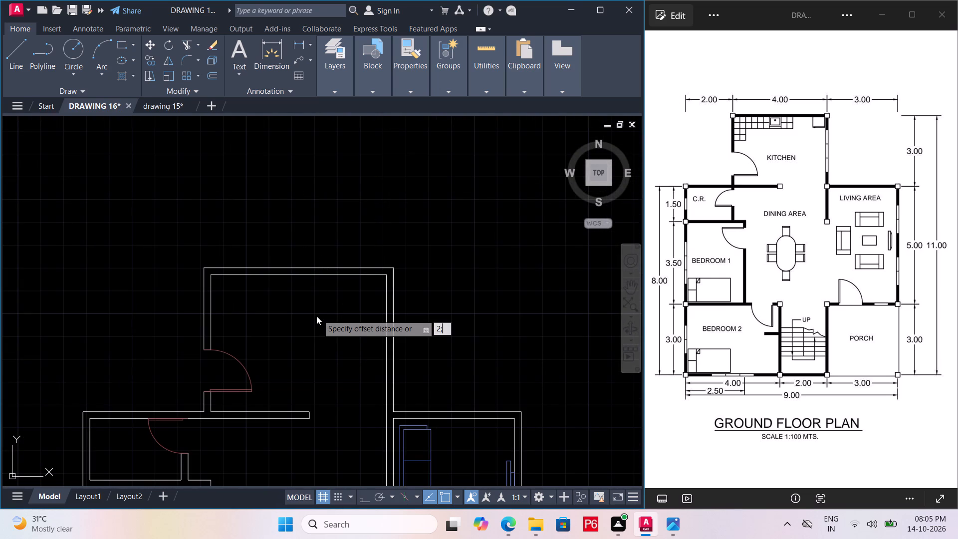
key("Delete")
key("BackSpace")
key("BackSpace")
key("BackSpace")
key("BackSpace")
key("BackSpace")
key("BackSpace")
key("BackSpace")
key("BackSpace")
key("BackSpace")
key("BackSpace")
key("BackSpace")
type("0.61")
key("Return")
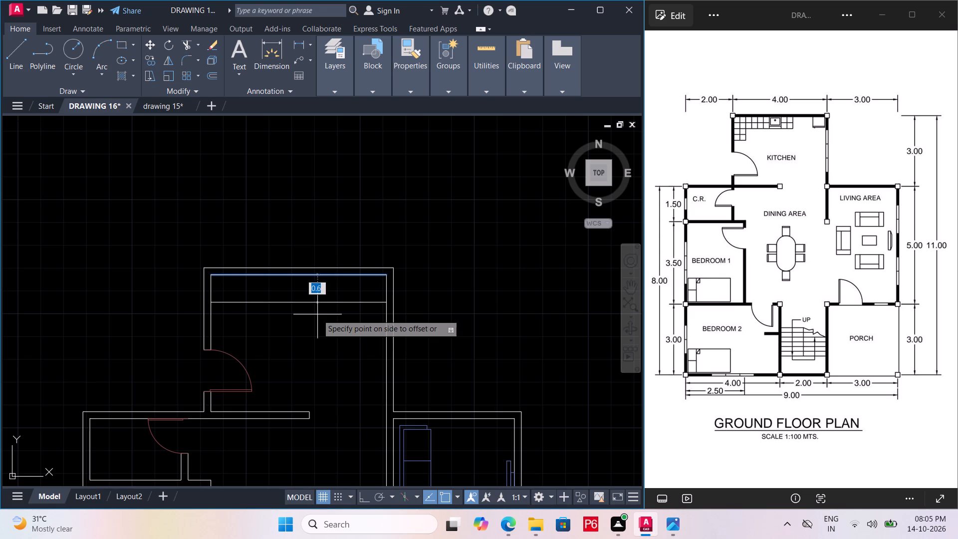
left_click_drag(317, 315, 311, 313)
left_click_drag(214, 323, 222, 325)
left_click(322, 341)
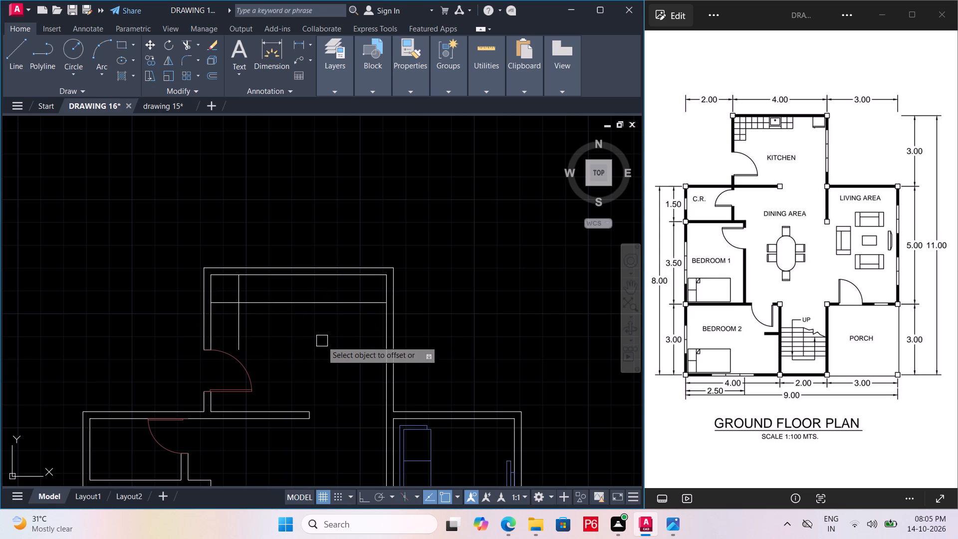
key("ctrl+s")
key("ctrl+s")
key("ctrl+s")
Draw a line closing the counter's end beside the kitchen door, from the offset edge back to the wall corner.
scroll(227, 340, "up", 2, "ctrl")
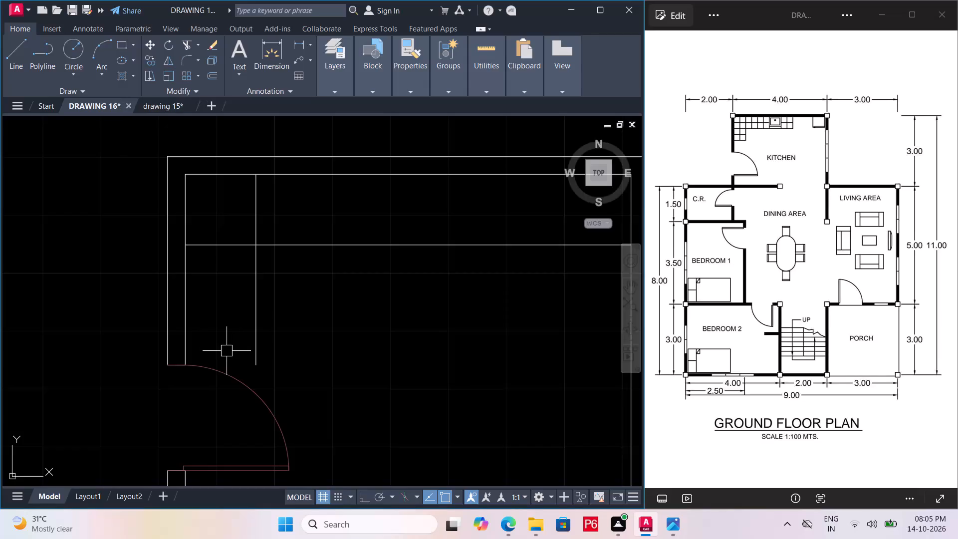
type("L")
key("space")
left_click(258, 366)
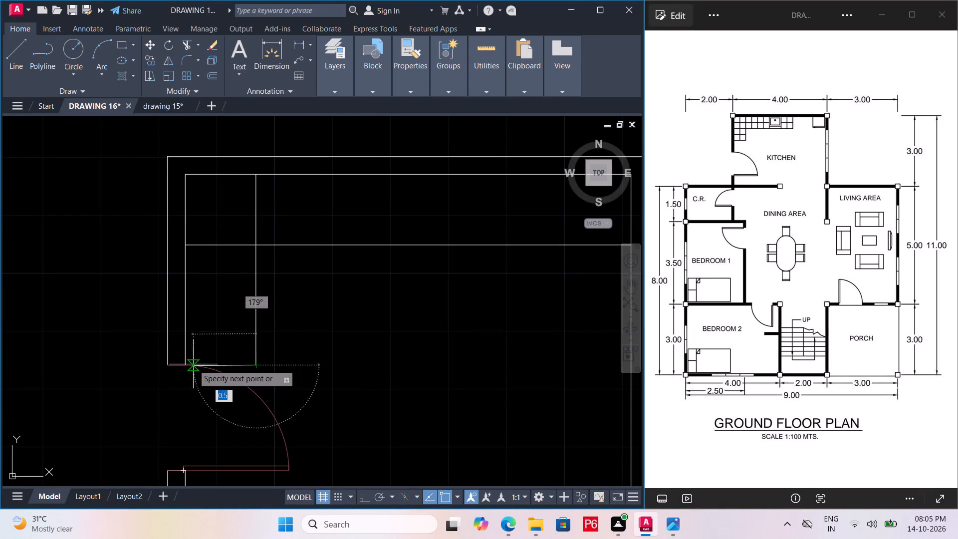
left_click(188, 360)
key("Escape")
Trim the crossing offset lines at the kitchen counter's inner corner to leave a clean L-shaped edge.
scroll(237, 352, "down", 2)
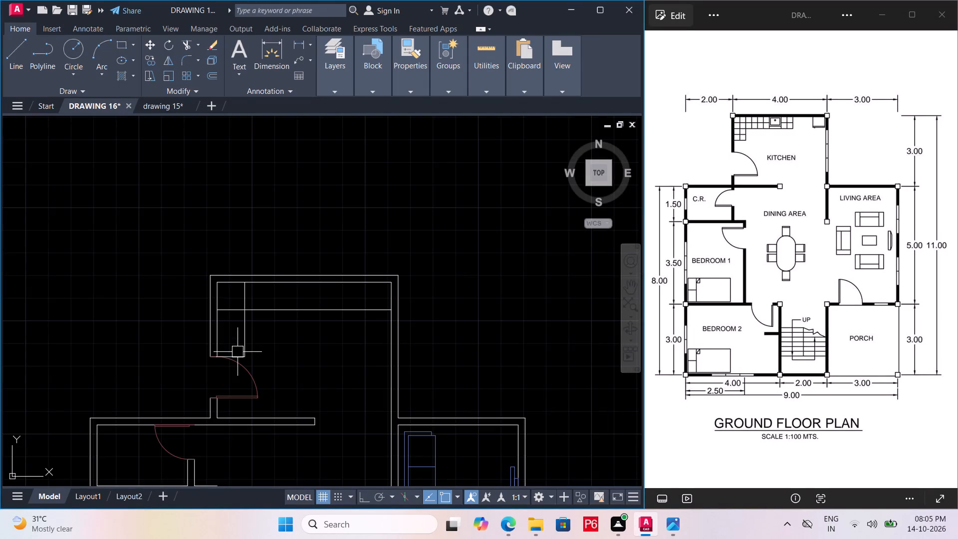
scroll(234, 319, "up", 2)
type("TR")
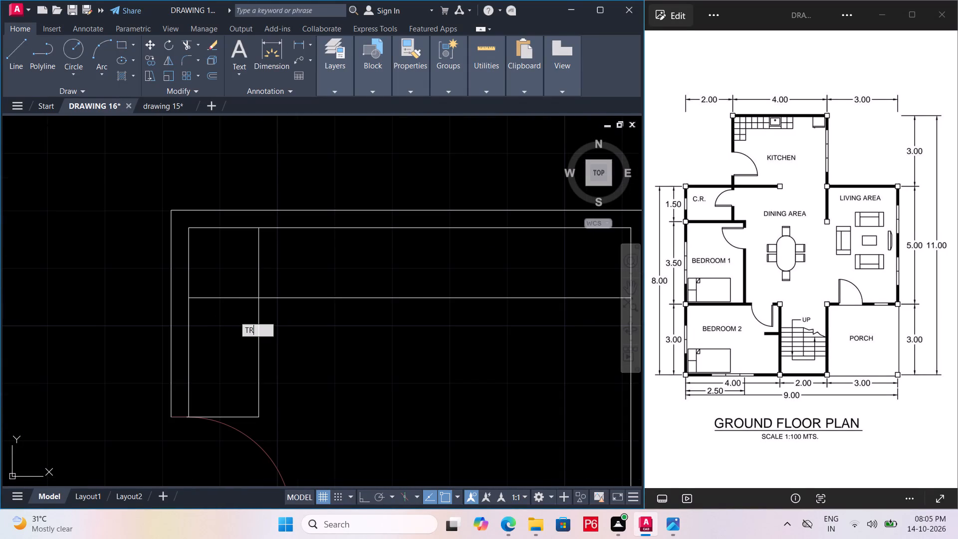
key("space")
key("space")
left_click_drag(232, 295, 237, 293)
left_click(261, 268)
Save the drawing with the L-shaped kitchen counter.
key("ctrl+s")
key("ctrl+s")
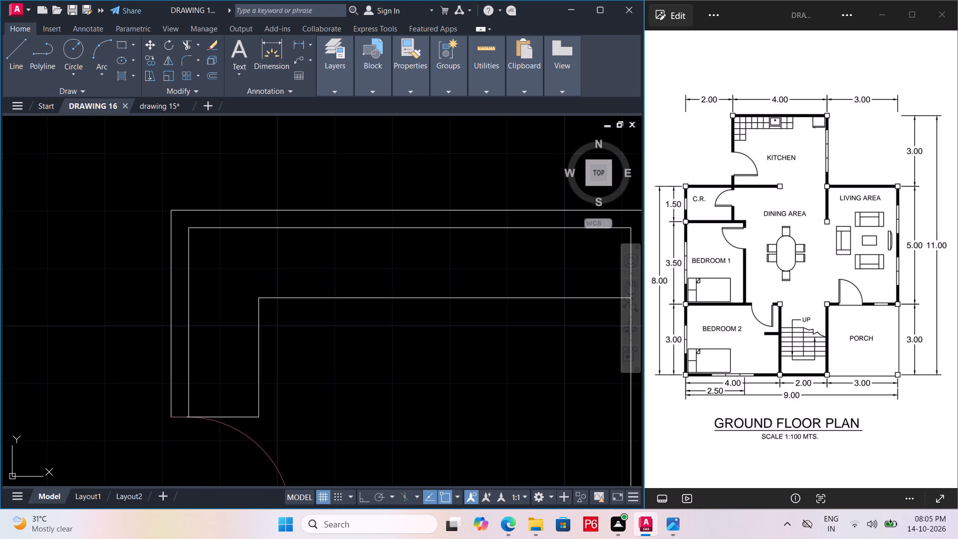
key("ctrl+s")
scroll(260, 269, "down", 1, "ctrl")
key("ctrl+s")
key("ctrl+s")
Draw a vertical line about 0.6 long across the kitchen counter, short of the far side wall, from its front edge to the wall.
middle_click_drag(352, 267, 292, 256)
scroll(403, 254, "up", 1)
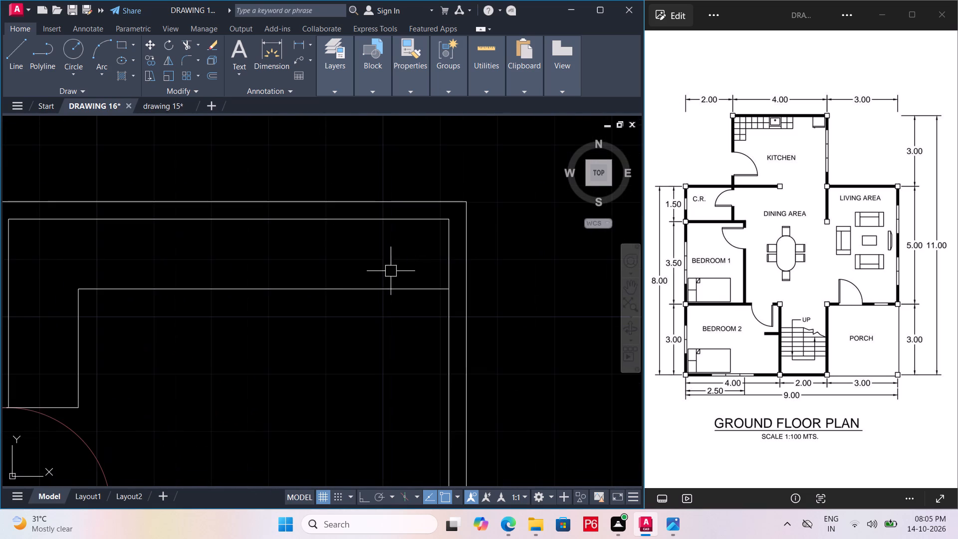
type("L")
key("space")
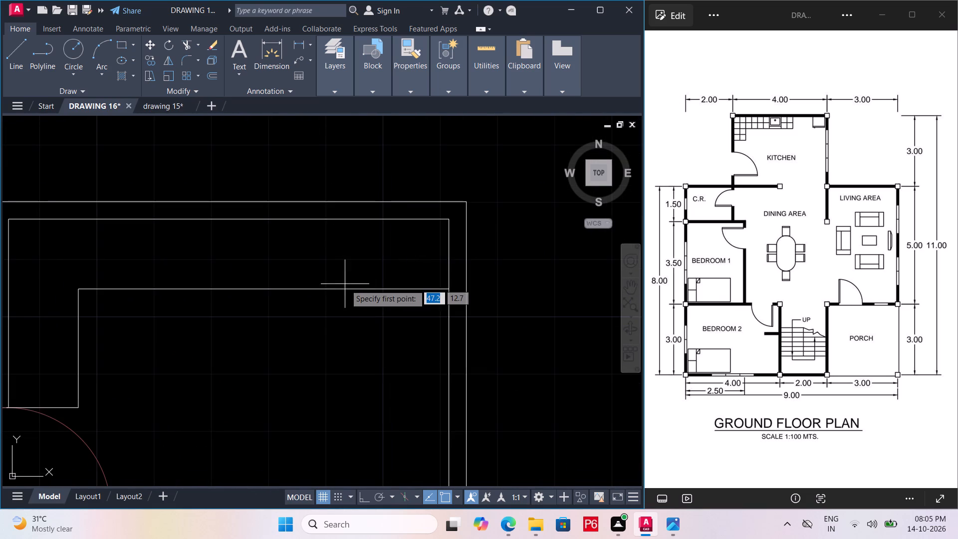
left_click(328, 288)
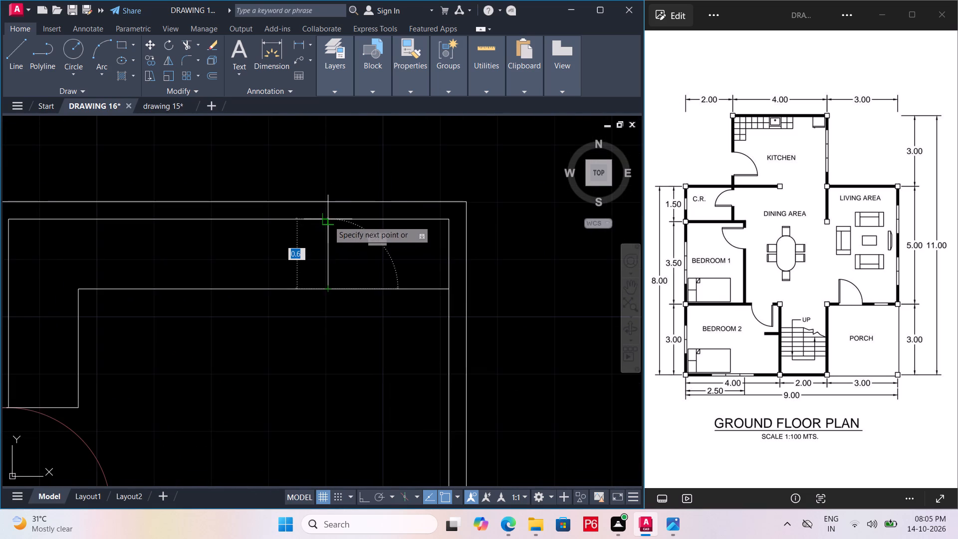
left_click(329, 219)
key("Escape")
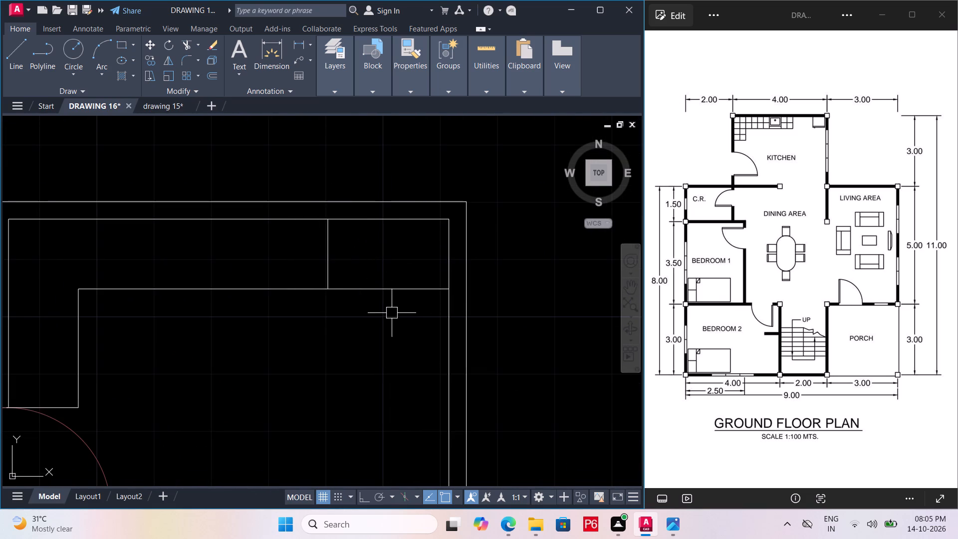
Trim the counter's front edge between the new end line and the kitchen's far side wall.
type("TR")
key("space")
key("space")
left_click(402, 283)
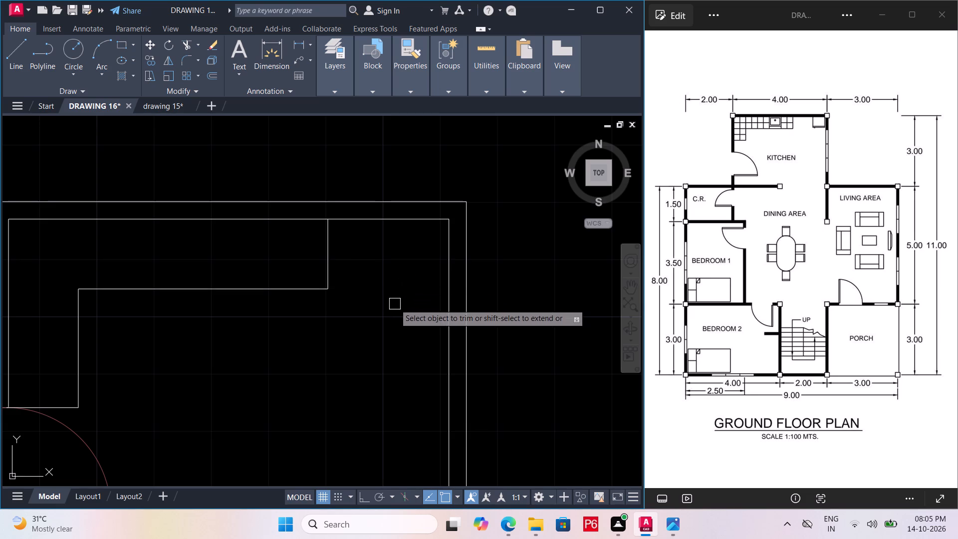
Save the drawing with the trimmed kitchen counter.
key("ctrl+s")
key("ctrl+s")
key("ctrl+s")
key("ctrl+s")
key("ctrl+s")
Copy the toilet and washbasin symbols together from the symbol set into the floor plan's open dining area.
middle_click_drag(395, 304, 406, 293)
scroll(407, 292, "down", 1)
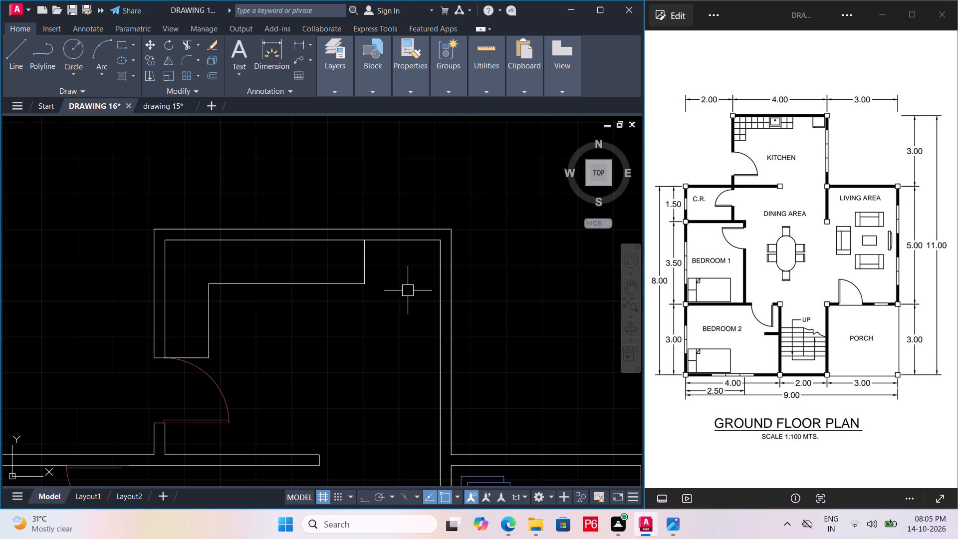
middle_click_drag(406, 289, 362, 277)
scroll(355, 264, "down", 3)
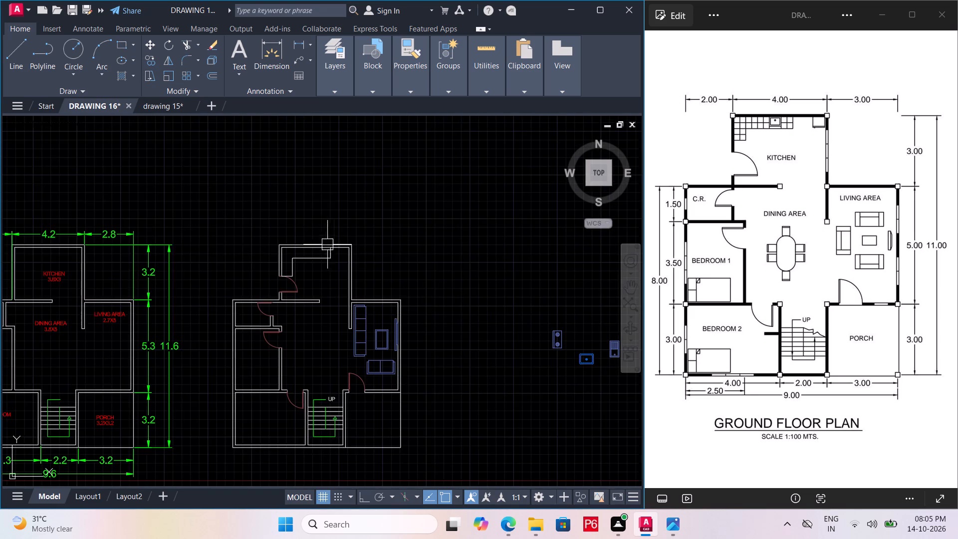
middle_click_drag(438, 284, 259, 274)
scroll(324, 255, "down", 1)
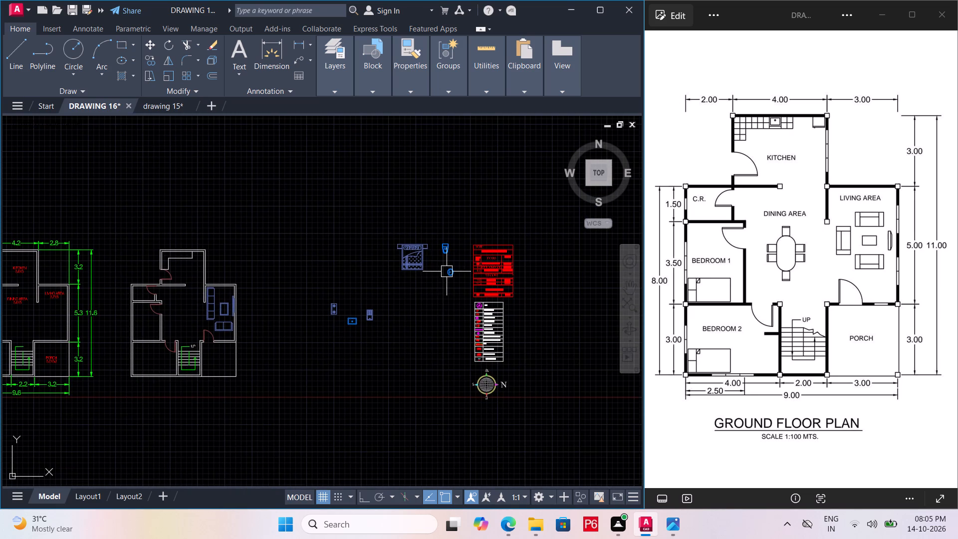
scroll(458, 270, "up", 2)
left_click(427, 224)
left_click(447, 275)
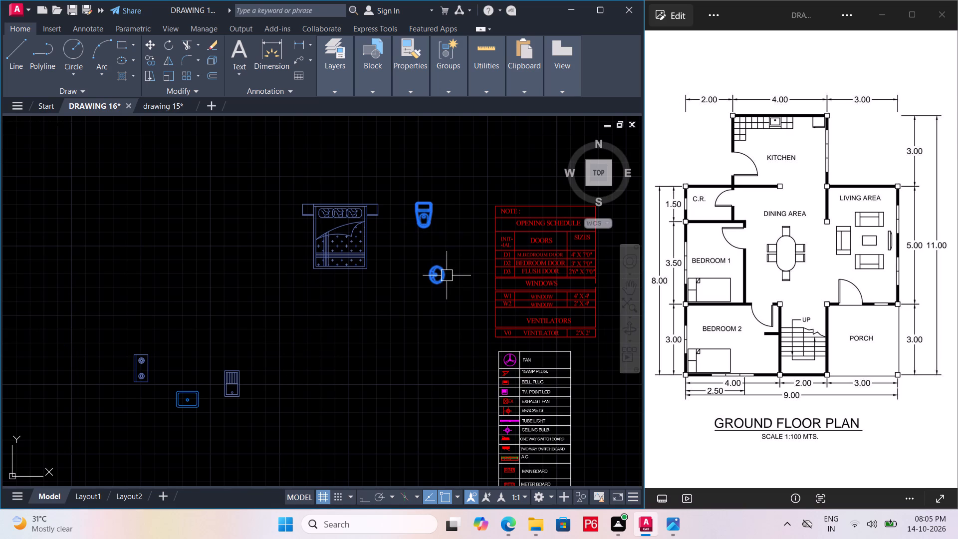
type("CO")
key("space")
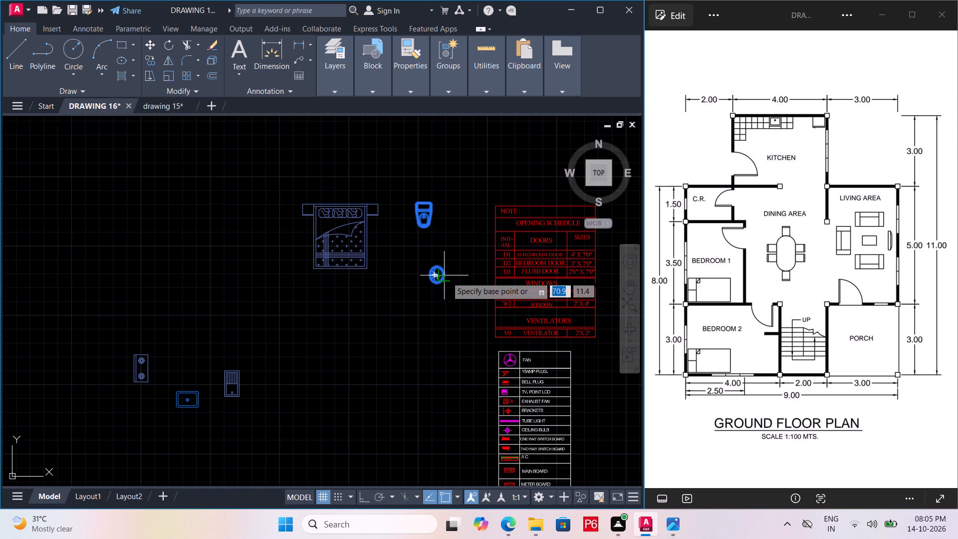
left_click(447, 277)
scroll(193, 329, "down", 3)
middle_click_drag(308, 324, 550, 283)
scroll(333, 331, "up", 3)
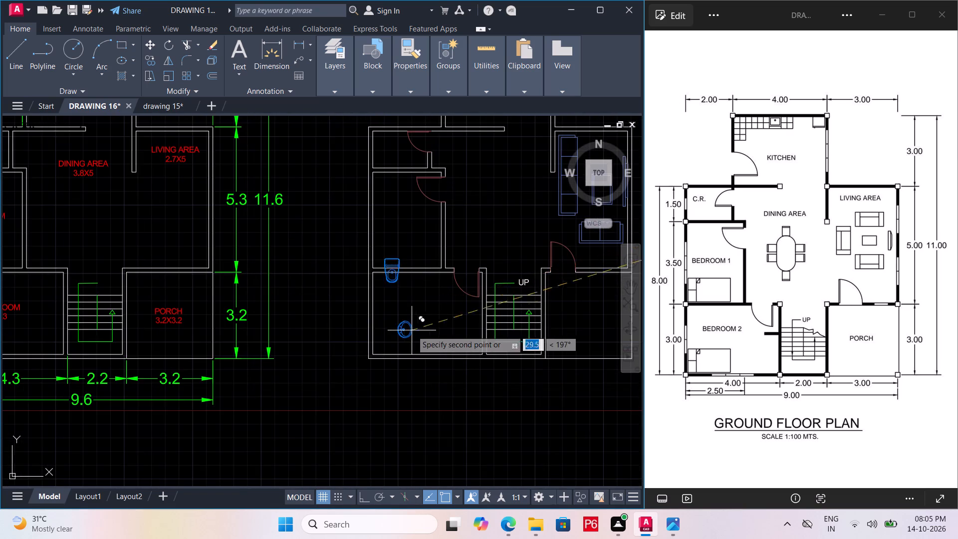
middle_click_drag(447, 330, 377, 422)
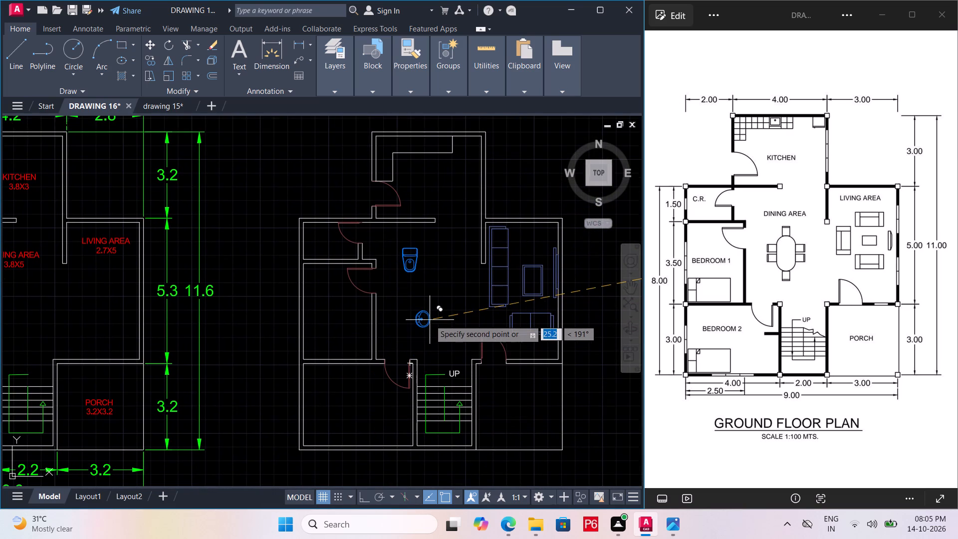
left_click(430, 320)
key("Escape")
Save the drawing with the copied bathroom fixtures.
key("ctrl+s")
key("ctrl+s")
key("ctrl+s")
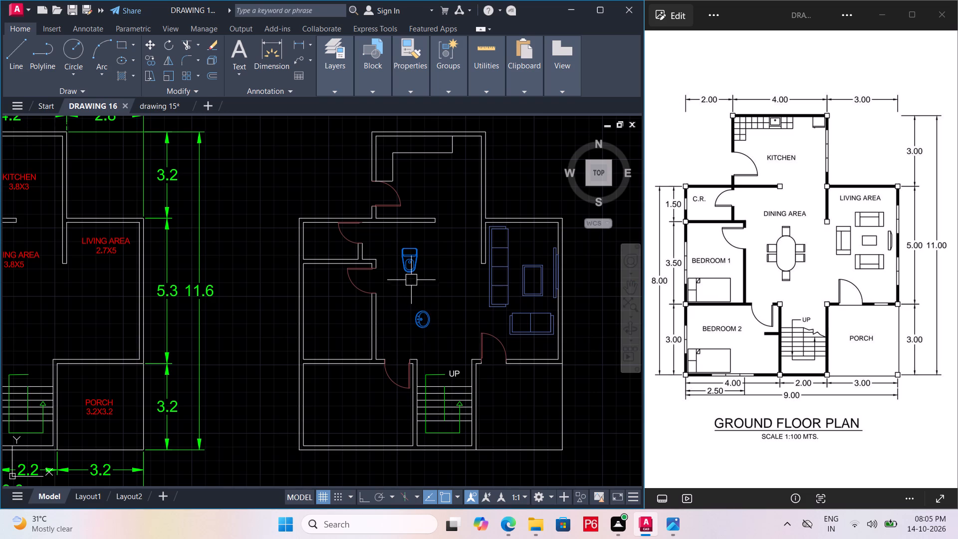
key("ctrl+s")
Move the copied toilet from the dining area into the C.R., near its outer side wall.
scroll(411, 270, "up", 1)
left_click(411, 270)
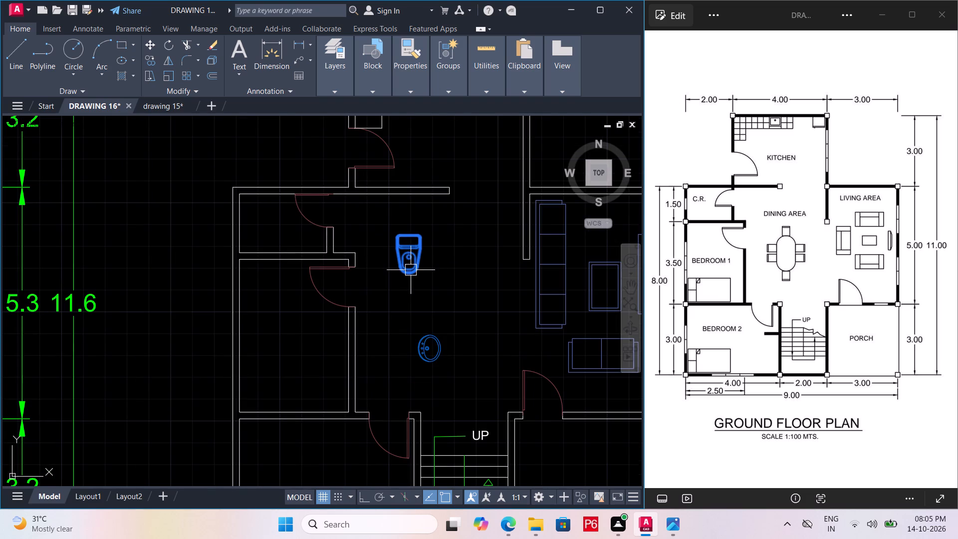
key("m")
key("space")
scroll(406, 236, "up", 2)
left_click(406, 234)
middle_click_drag(195, 256, 244, 252)
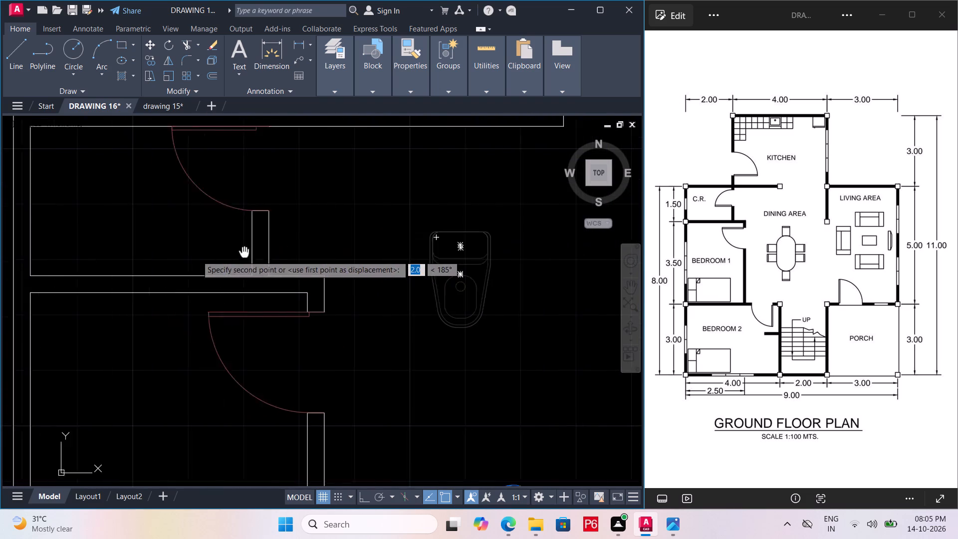
middle_click_drag(244, 252, 373, 270)
double_click(212, 184)
key("Escape")
Rotate the toilet a quarter turn counter-clockwise so its tank faces the C.R.'s outer side wall.
left_click(226, 188)
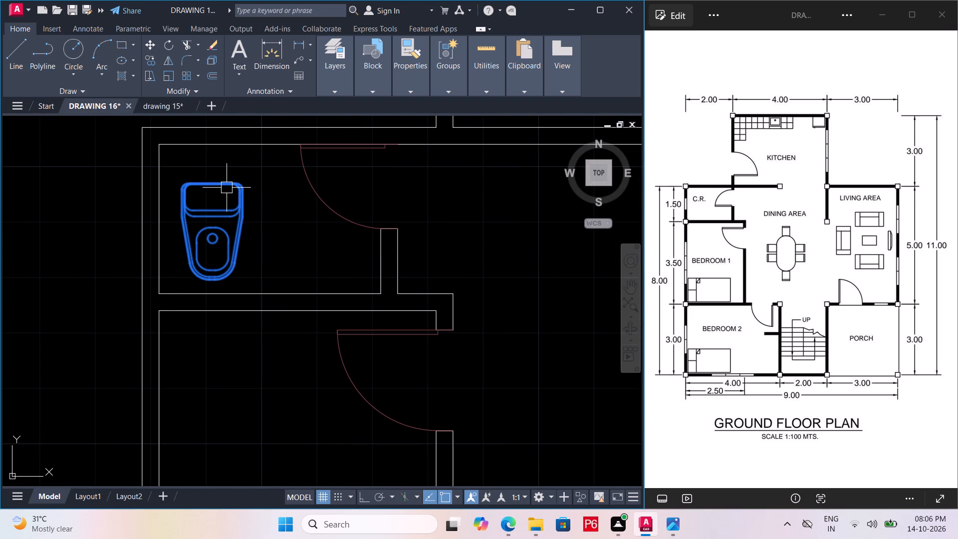
type("RO")
key("space")
left_click_drag(229, 185, 217, 189)
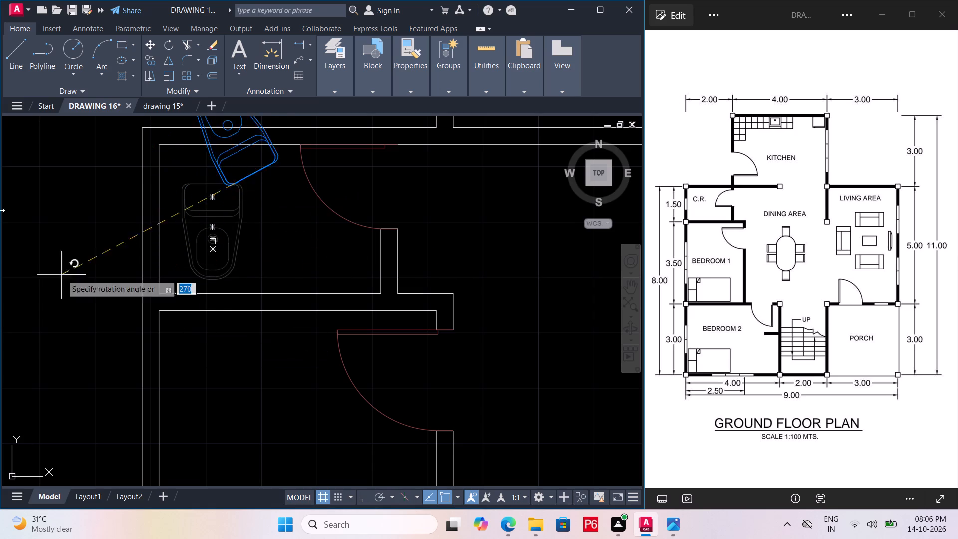
middle_click_drag(267, 227, 141, 316)
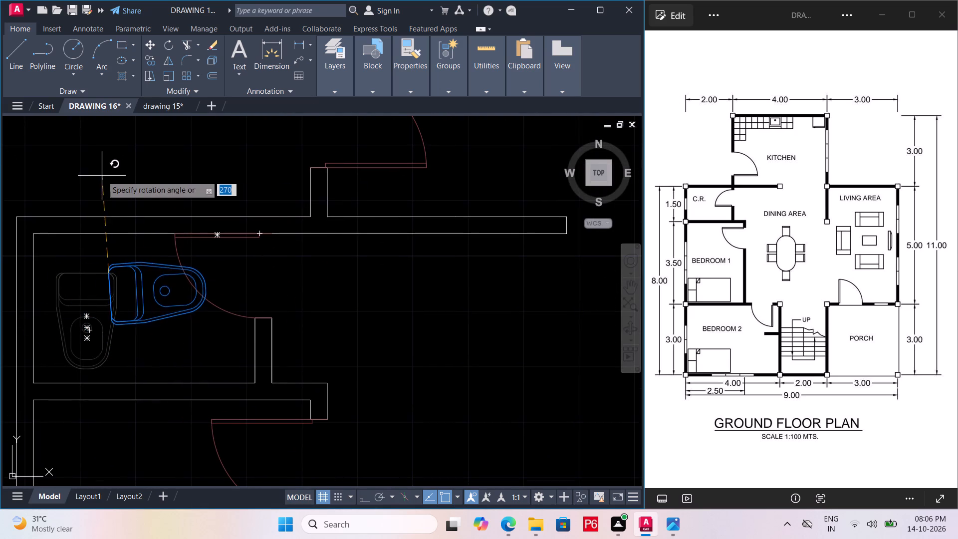
key("F8")
left_click(123, 162)
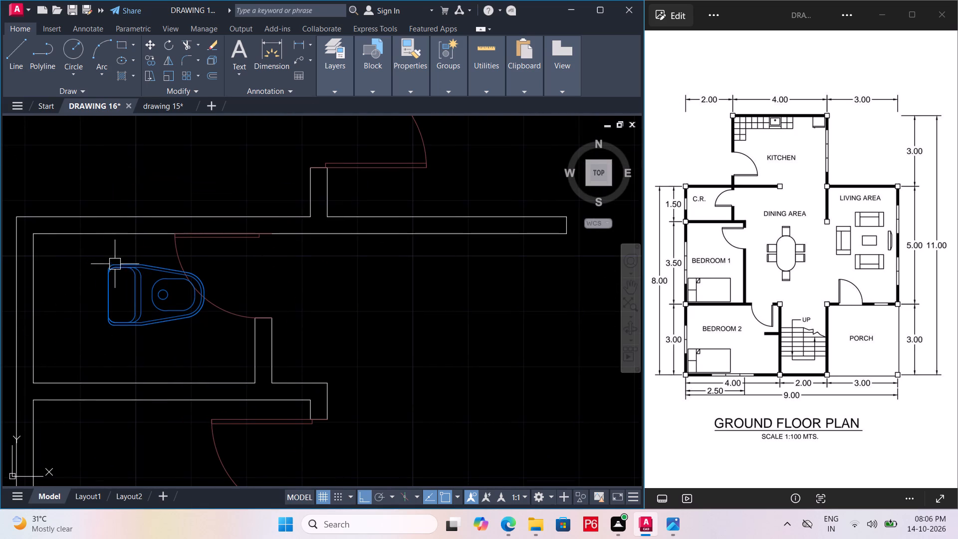
key("Escape")
Move the toilet so the back of its tank sits against the inner face of the C.R.'s outer side wall.
left_click(115, 267)
key("m")
key("space")
left_click(105, 292)
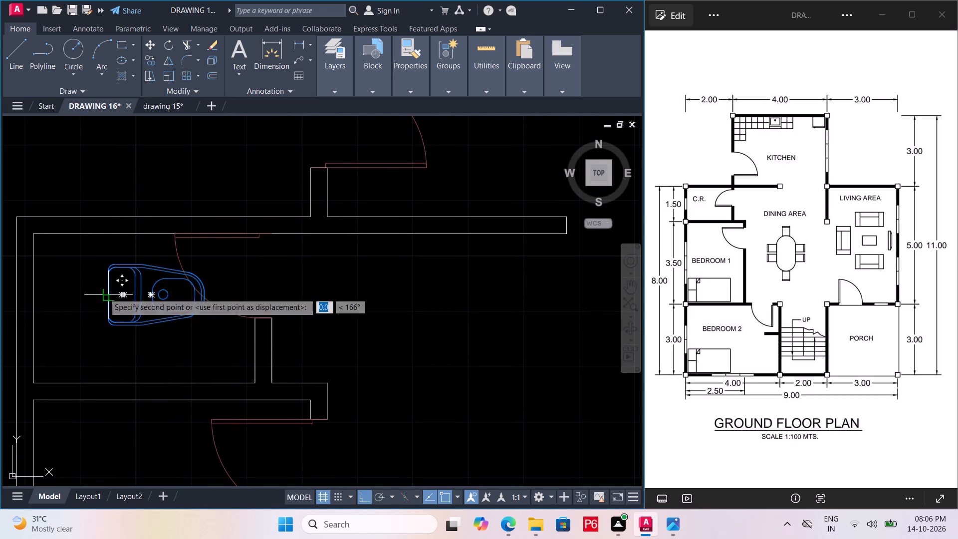
left_click(32, 304)
scroll(117, 272, "down", 2)
middle_click_drag(117, 272, 137, 238)
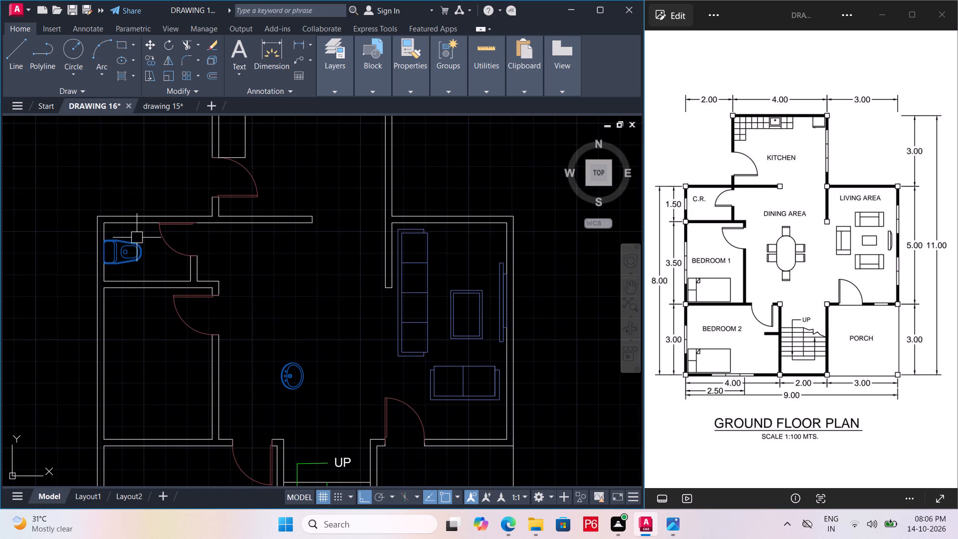
Save the drawing with the toilet in place.
key("ctrl+s")
key("ctrl+s")
key("ctrl+s")
Move the washbasin from the dining area into the C.R., beside the short wall below the door swing.
scroll(138, 272, "down", 1, "ctrl")
middle_click_drag(138, 268, 157, 211, "ctrl")
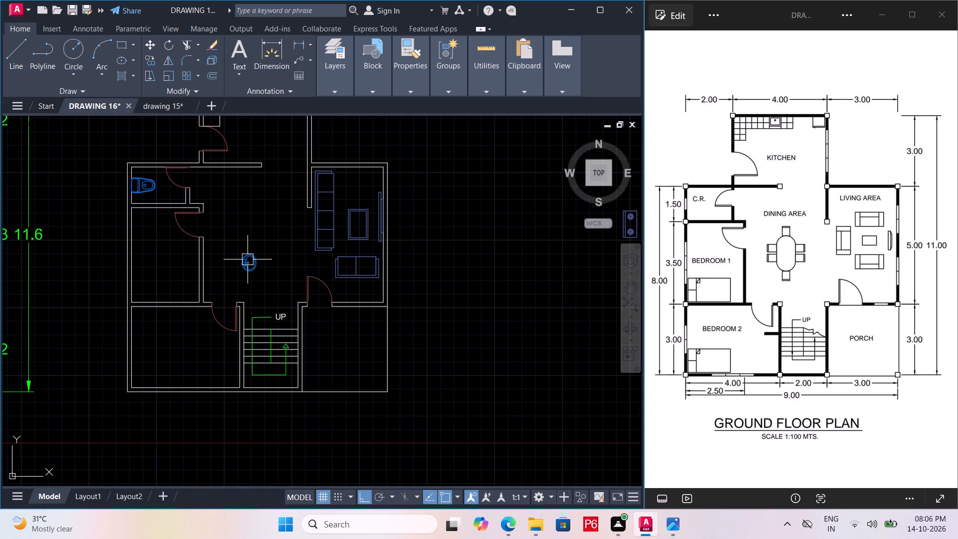
double_click(247, 260)
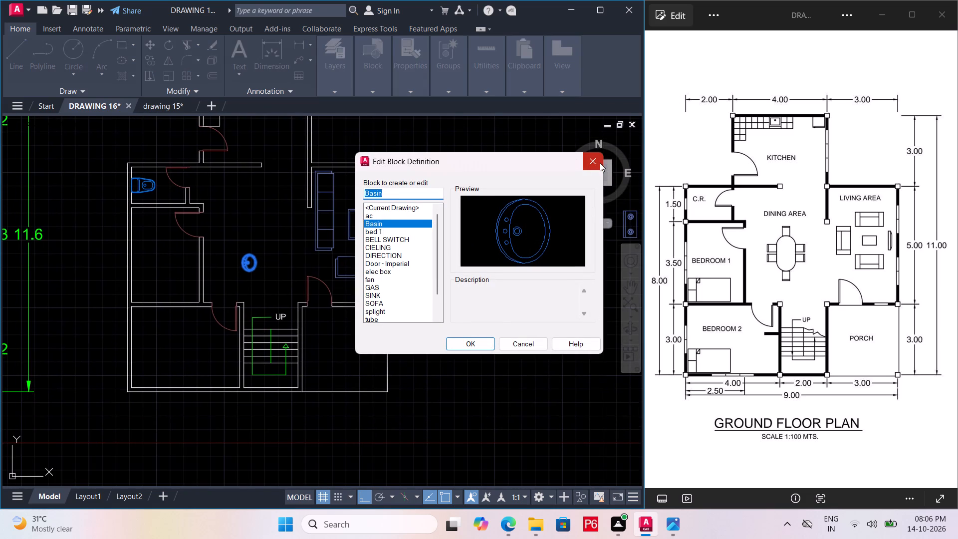
left_click(600, 163)
left_click(254, 263)
type("M")
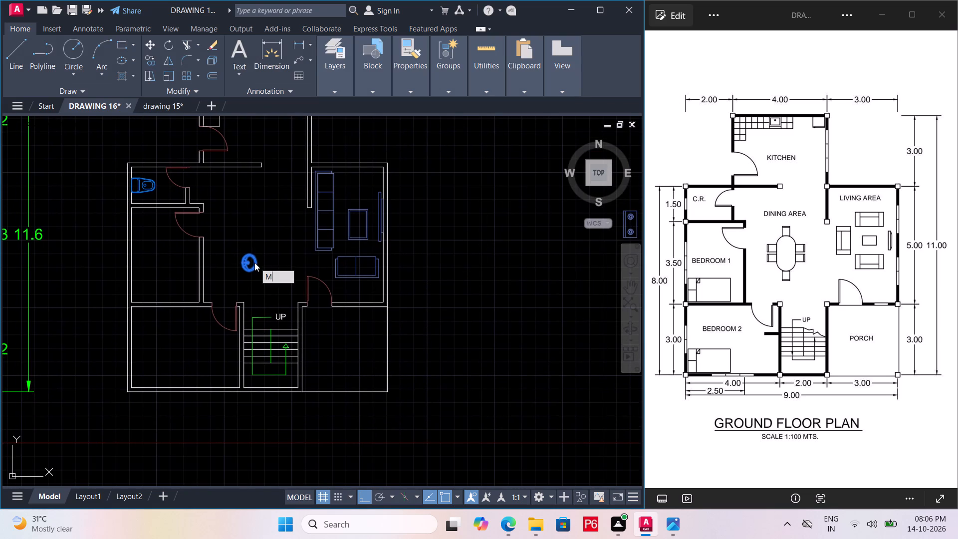
key("space")
left_click(254, 263)
scroll(178, 184, "up", 1)
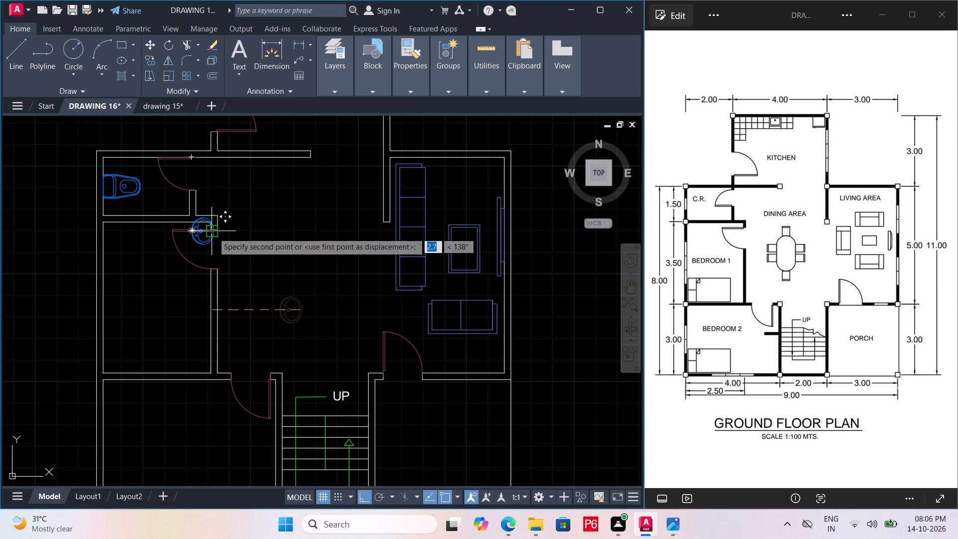
key("F8")
scroll(184, 198, "up", 3)
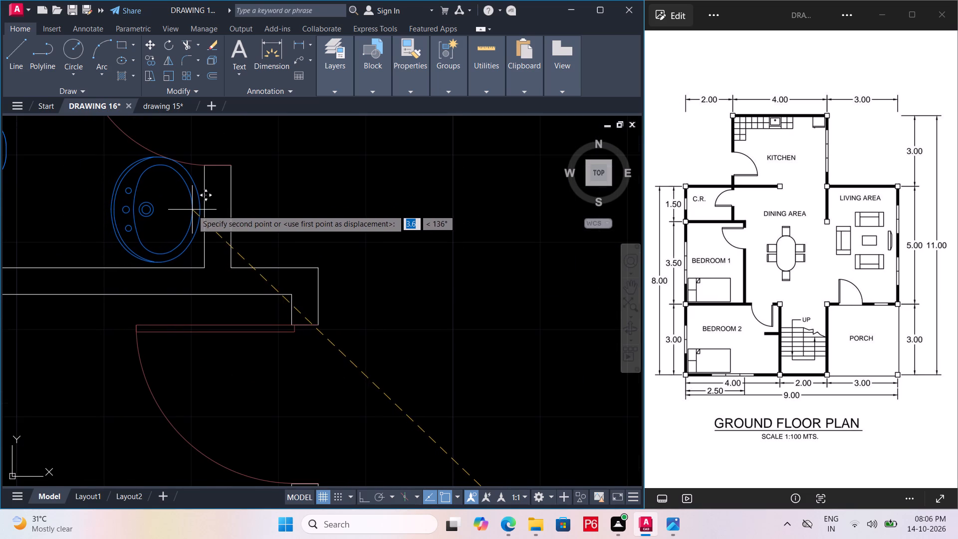
left_click(193, 209)
Save the drawing with both C.R. fixtures placed.
scroll(216, 224, "down", 3)
key("ctrl+s")
key("ctrl+s")
key("ctrl+s")
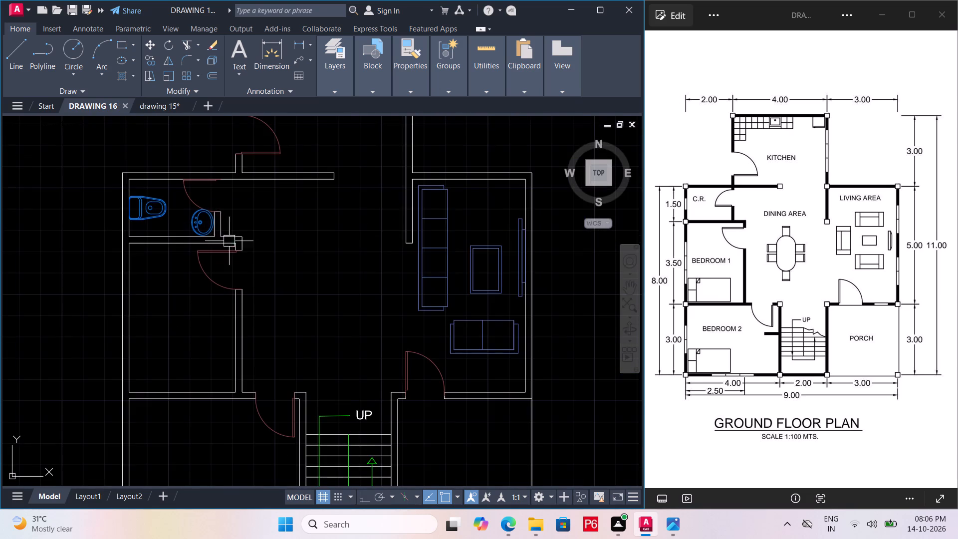
scroll(230, 243, "down", 2, "ctrl")
key("ctrl+s")
key("ctrl+s")
key("ctrl+s")
key("ctrl+s")
key("ctrl+s")
Copy the bed symbol from the symbol set into Bedroom 2, beside the stairs.
middle_click_drag(265, 257, 264, 247)
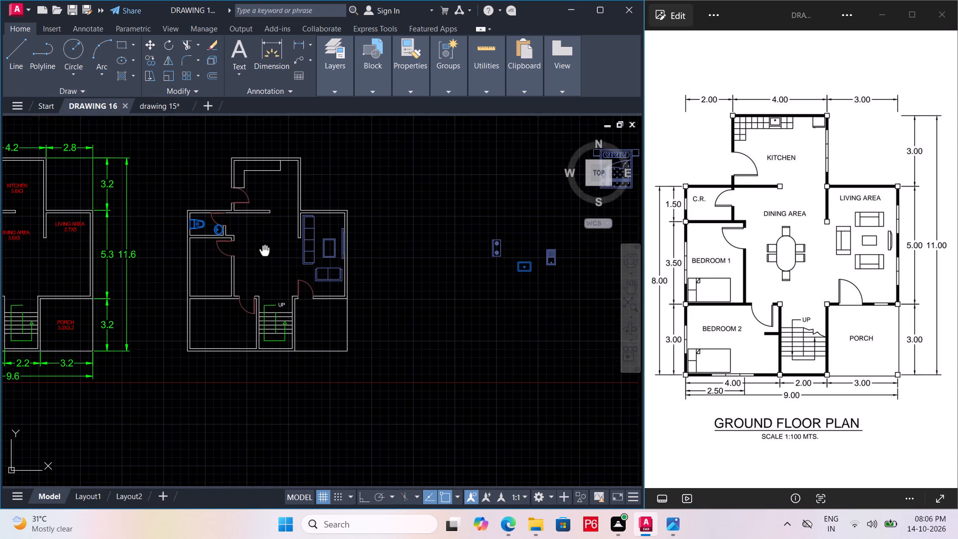
middle_click_drag(264, 247, 252, 240)
scroll(238, 240, "down", 1)
left_click(463, 197)
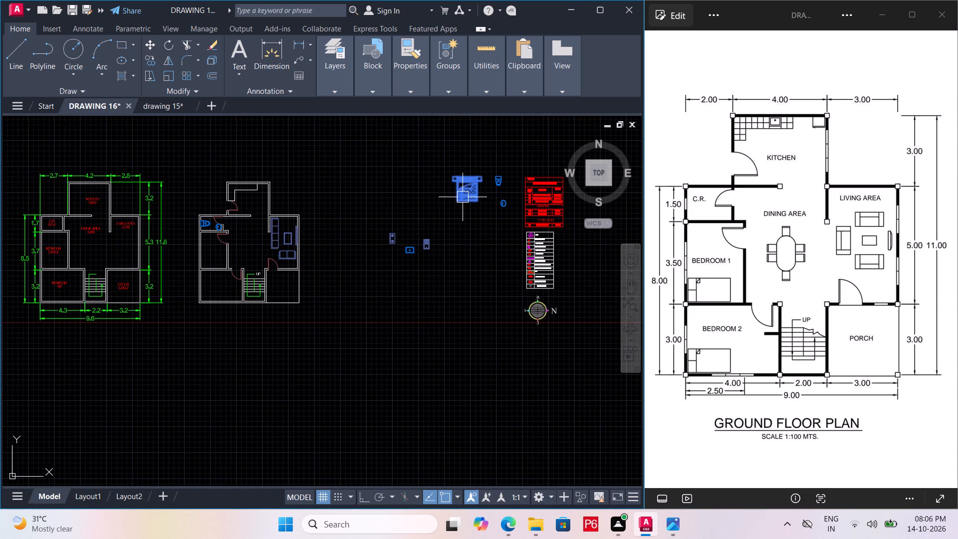
type("CP")
key("BackSpace")
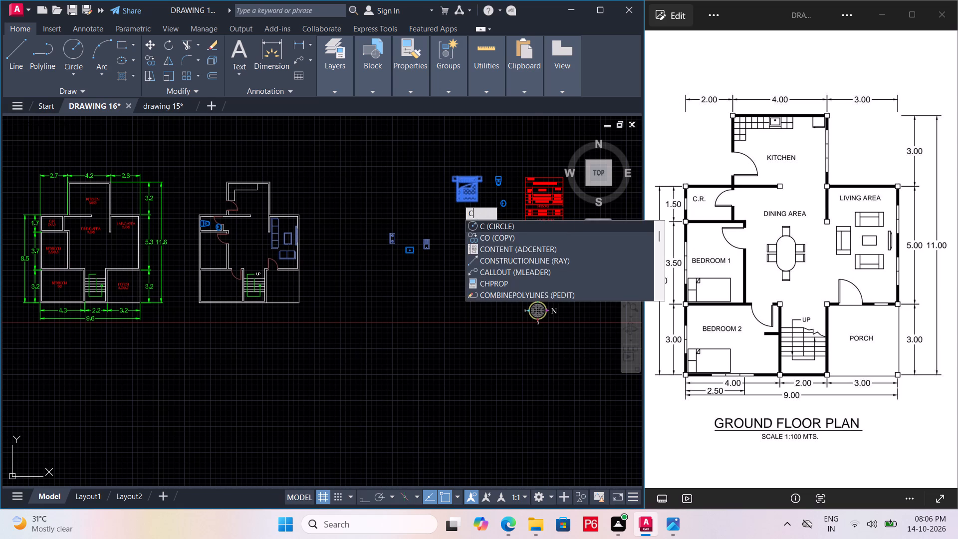
type("O")
key("space")
left_click(457, 199)
scroll(149, 304, "up", 2)
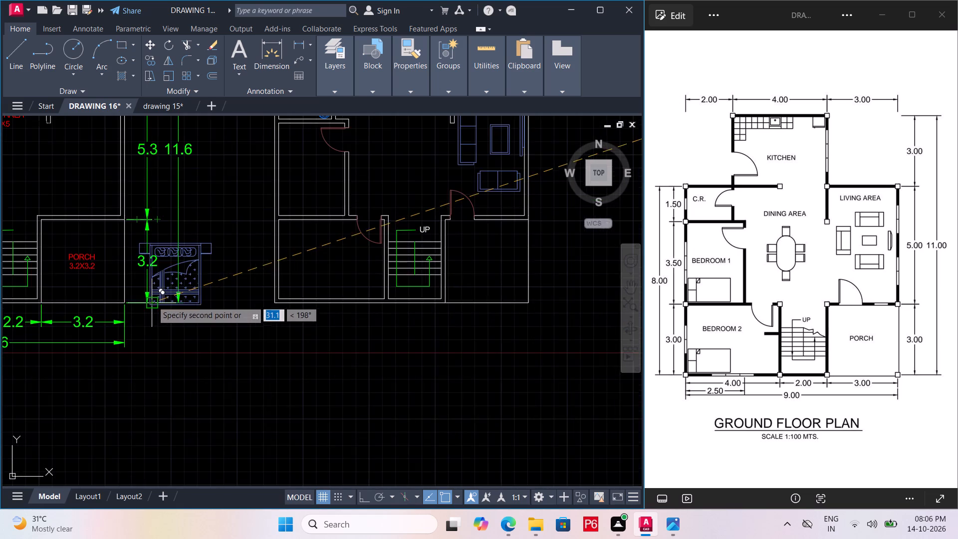
scroll(140, 300, "up", 1)
middle_click_drag(140, 300, 295, 289)
scroll(349, 292, "down", 2)
scroll(428, 287, "up", 1)
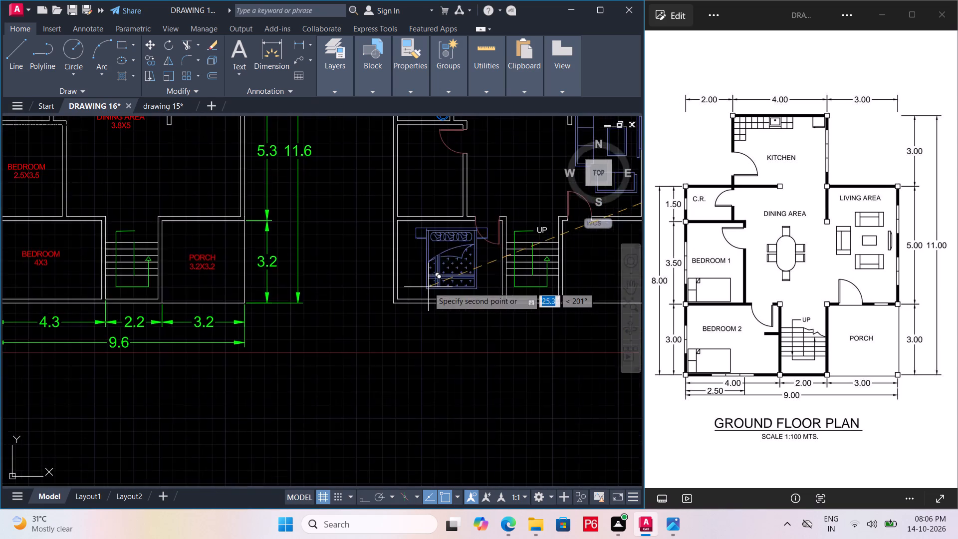
middle_click_drag(428, 287, 353, 312)
scroll(353, 312, "up", 2)
left_click(311, 319)
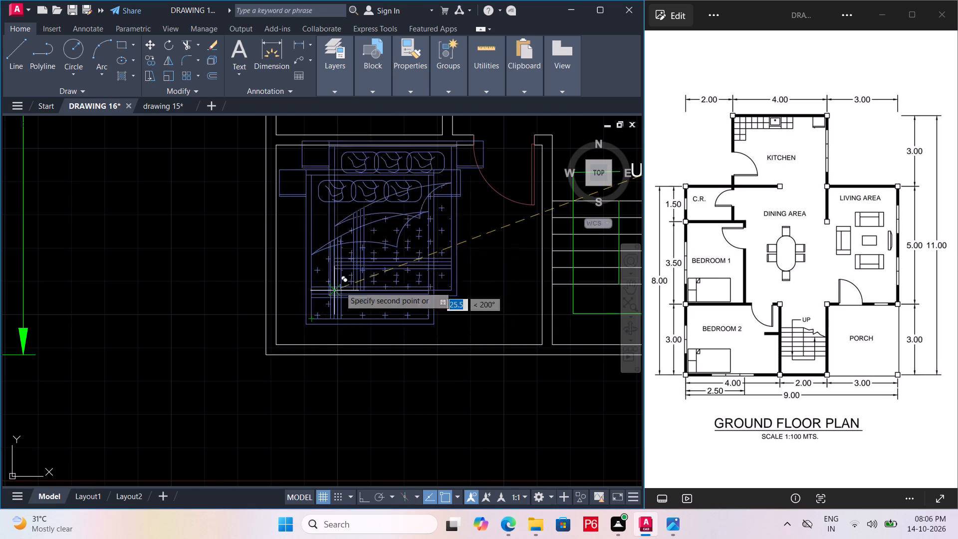
middle_click_drag(358, 273, 247, 409)
scroll(320, 316, "down", 1)
key("Escape")
Scale the Bedroom 2 bed by about 0.8 from the corner of its foot end nearest the stairs.
left_click(260, 399)
middle_click_drag(272, 358, 272, 303)
key("s")
key("c")
key("space")
left_click(295, 384)
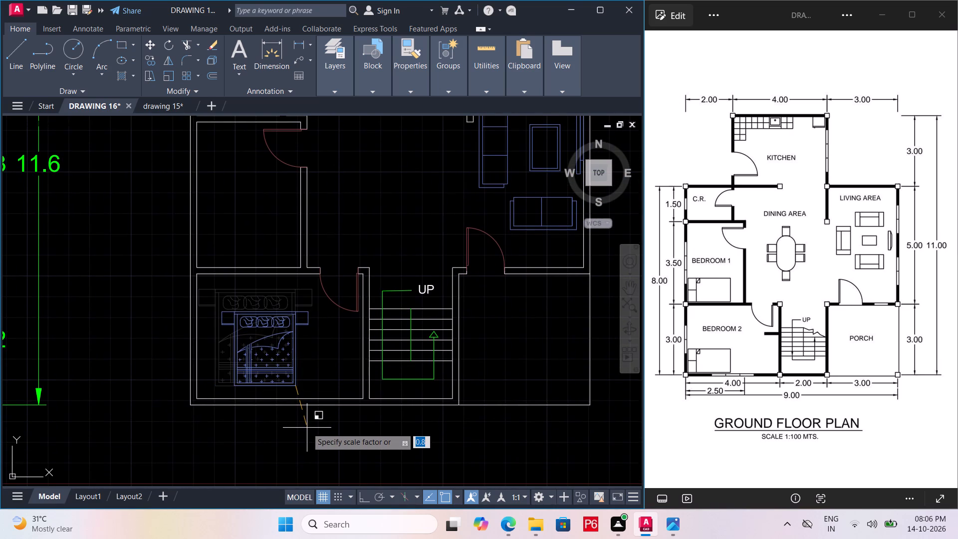
double_click(307, 428)
key("Escape")
Rotate the Bedroom 2 bed roughly a quarter turn counter-clockwise about its foot-end corner so the headboard faces the outer side wall.
left_click(291, 362)
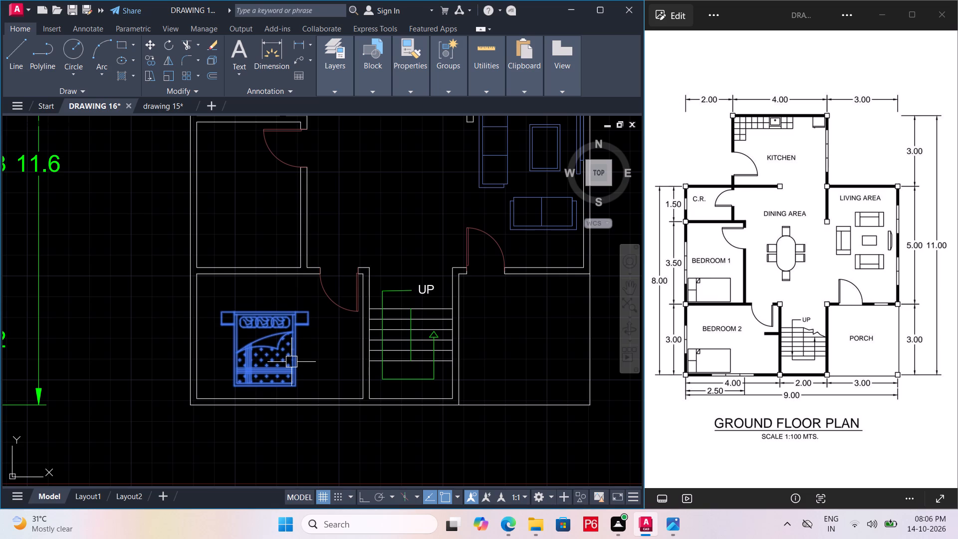
type("RO")
key("space")
left_click_drag(292, 385, 297, 367)
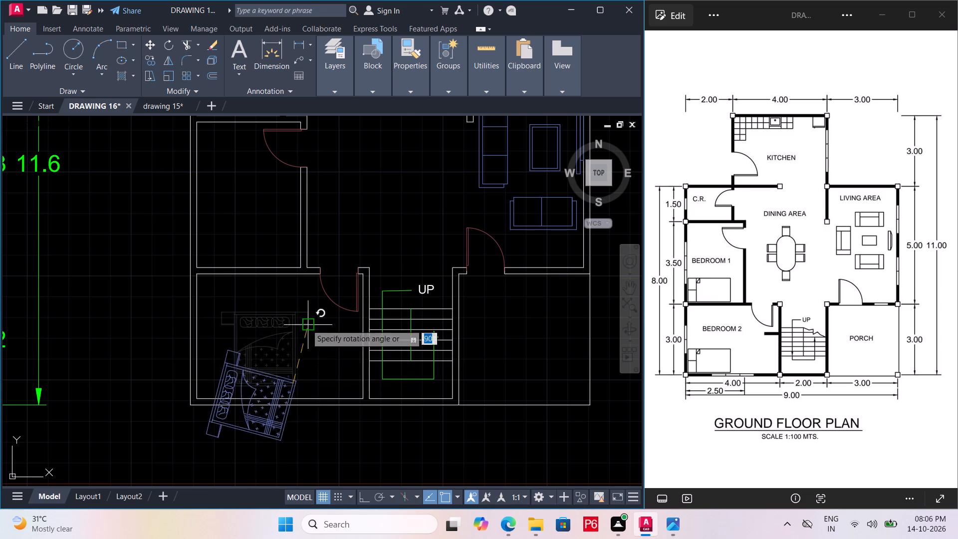
key("F8")
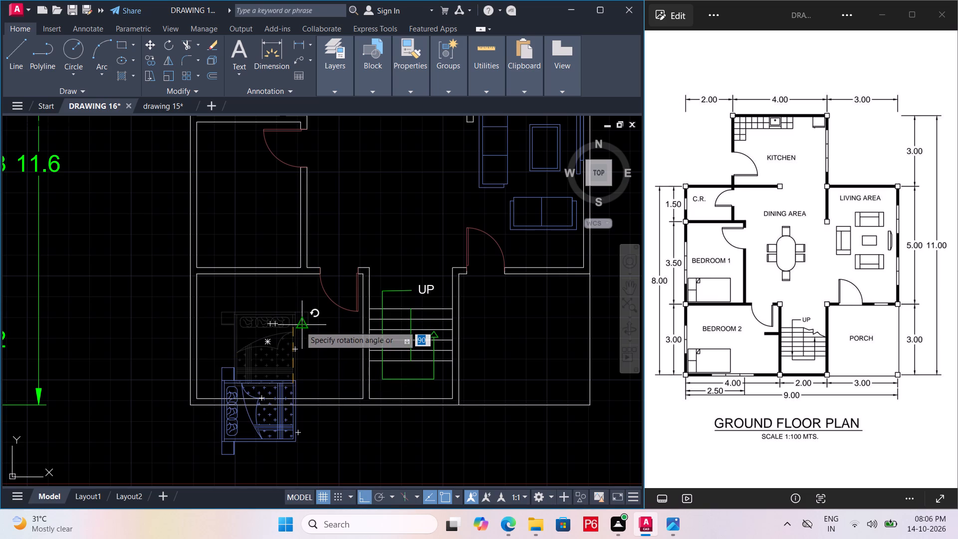
left_click(300, 328)
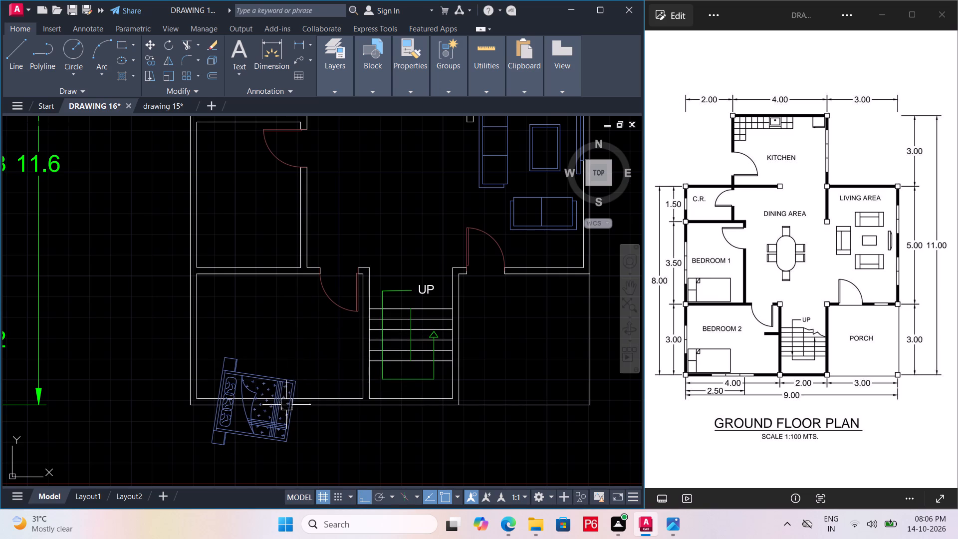
Undo the last rotation of the Bedroom 2 bed.
left_click(288, 414)
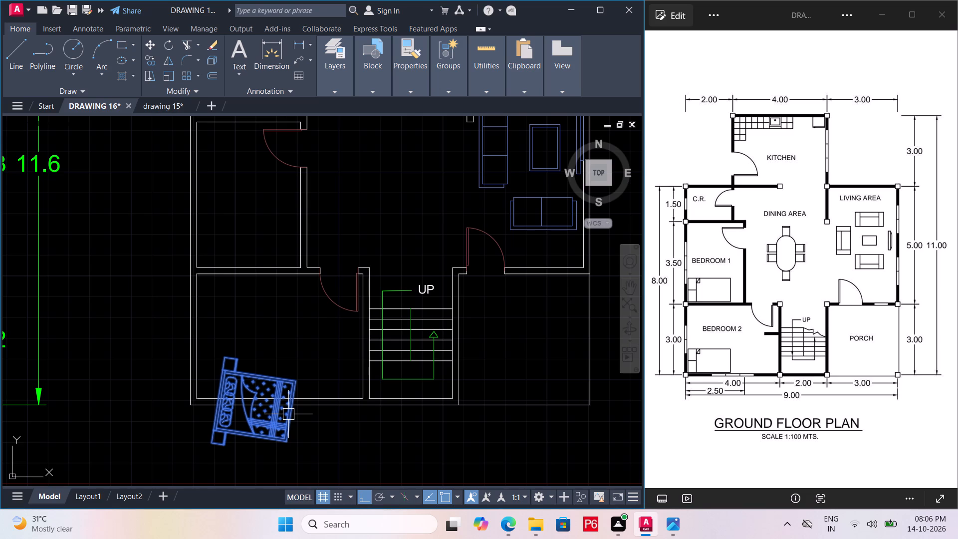
key("ctrl+z")
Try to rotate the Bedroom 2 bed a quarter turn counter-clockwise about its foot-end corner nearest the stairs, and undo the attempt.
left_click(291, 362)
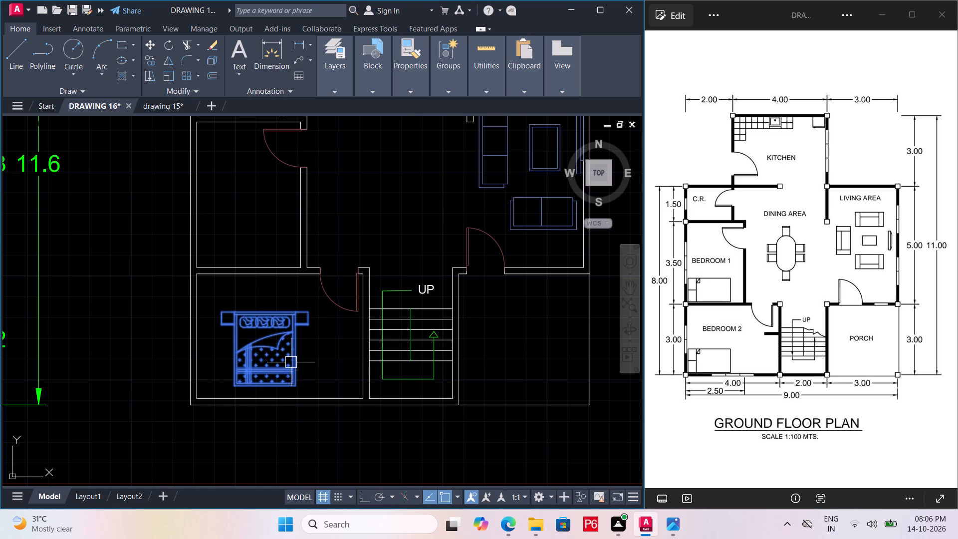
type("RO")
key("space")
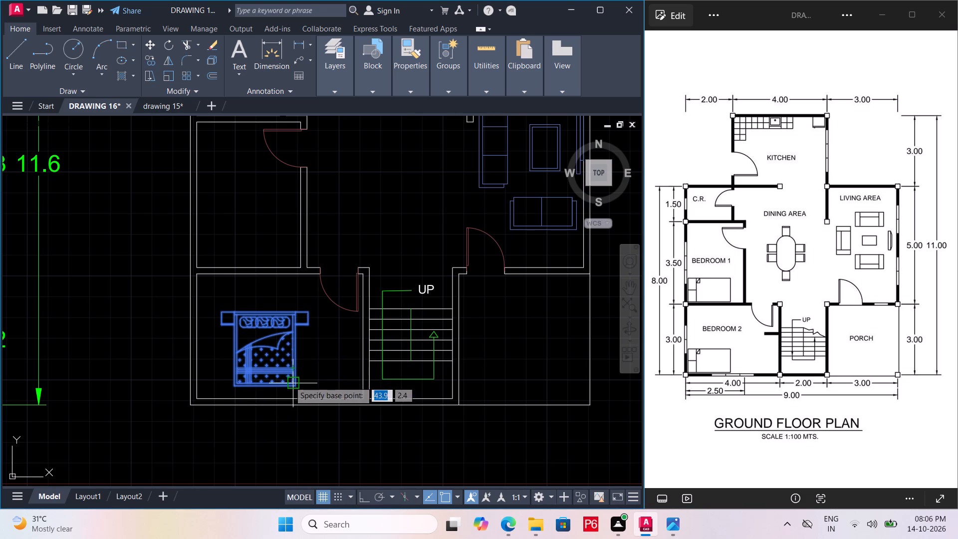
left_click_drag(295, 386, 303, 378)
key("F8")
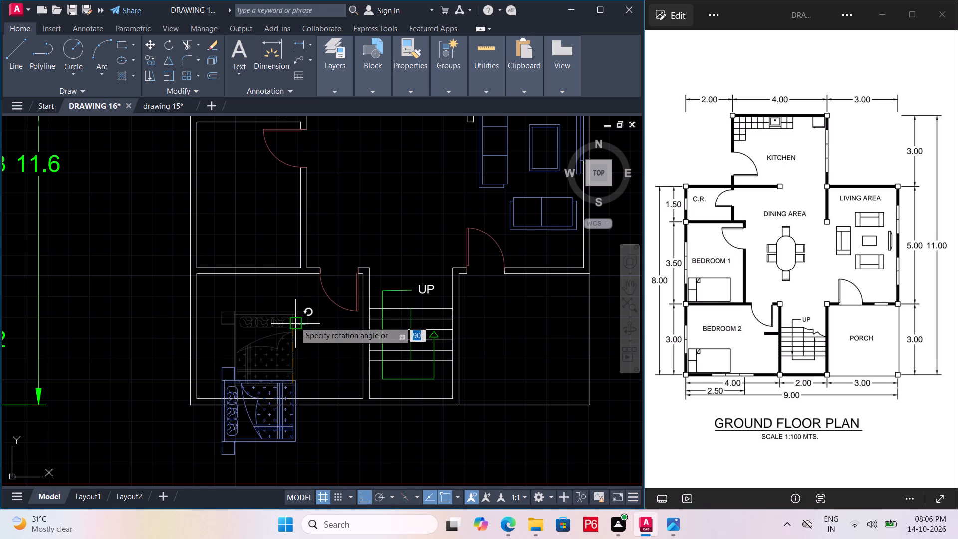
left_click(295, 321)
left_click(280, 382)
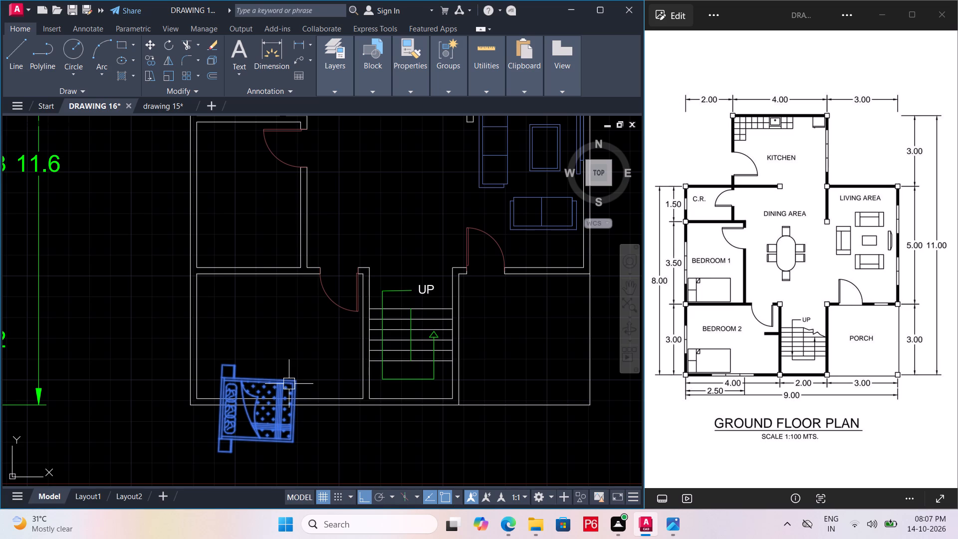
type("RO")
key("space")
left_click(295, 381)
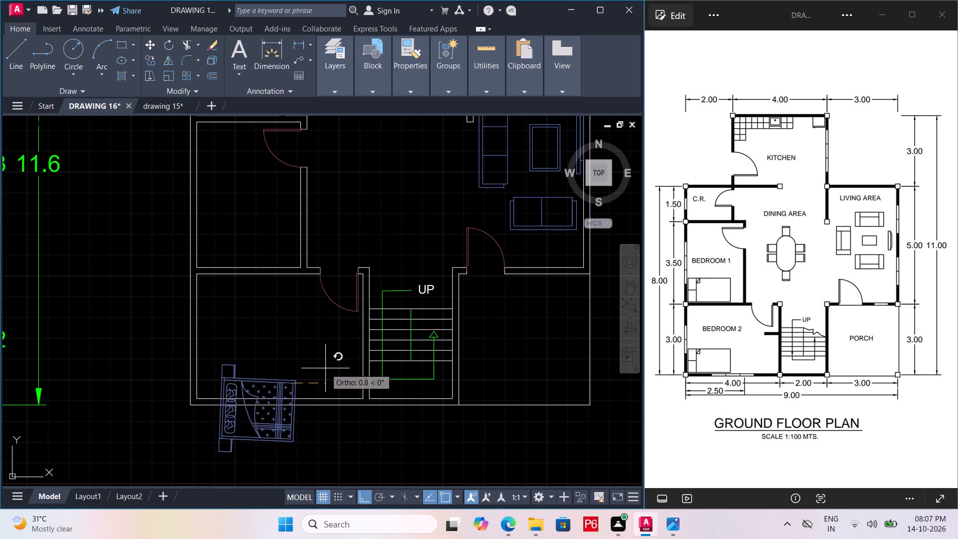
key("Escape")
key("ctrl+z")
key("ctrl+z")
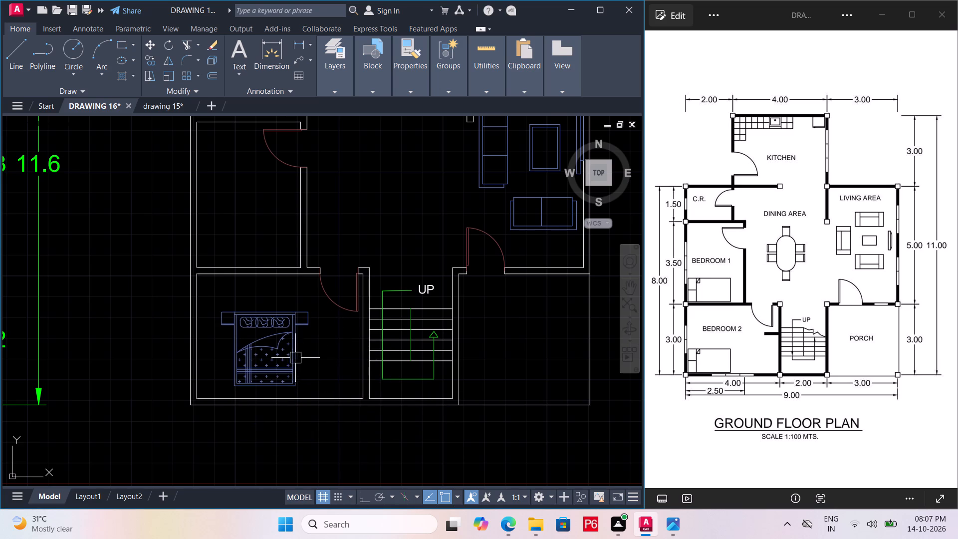
Rotate the Bedroom 2 bed exactly 90° counter-clockwise about its foot-end corner nearest the stairs, with orthogonal constraint on.
left_click(292, 358)
type("RO")
key("space")
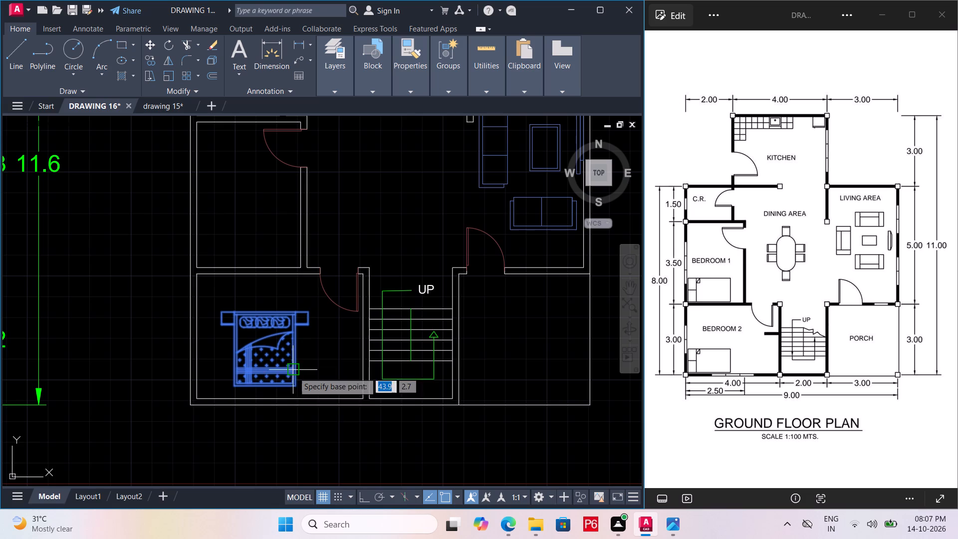
left_click(300, 390)
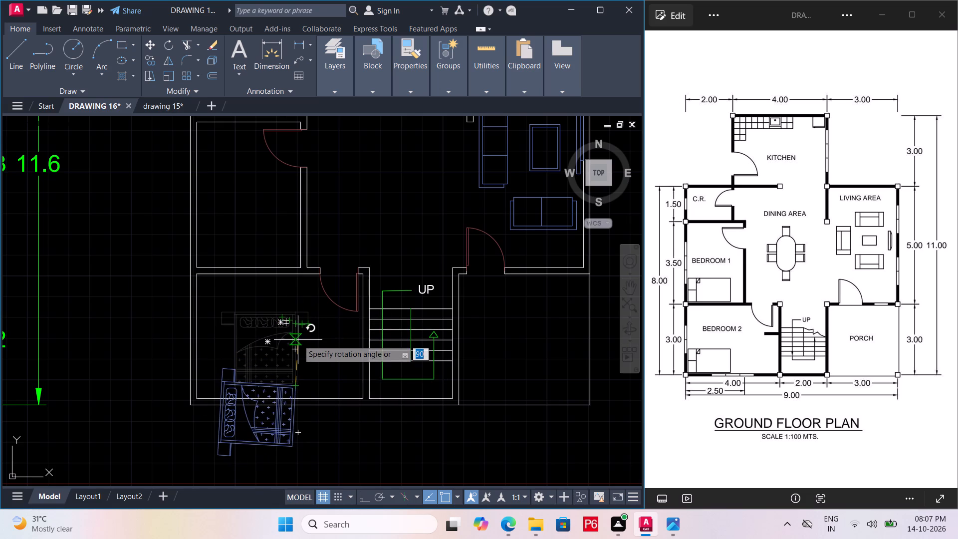
key("F8")
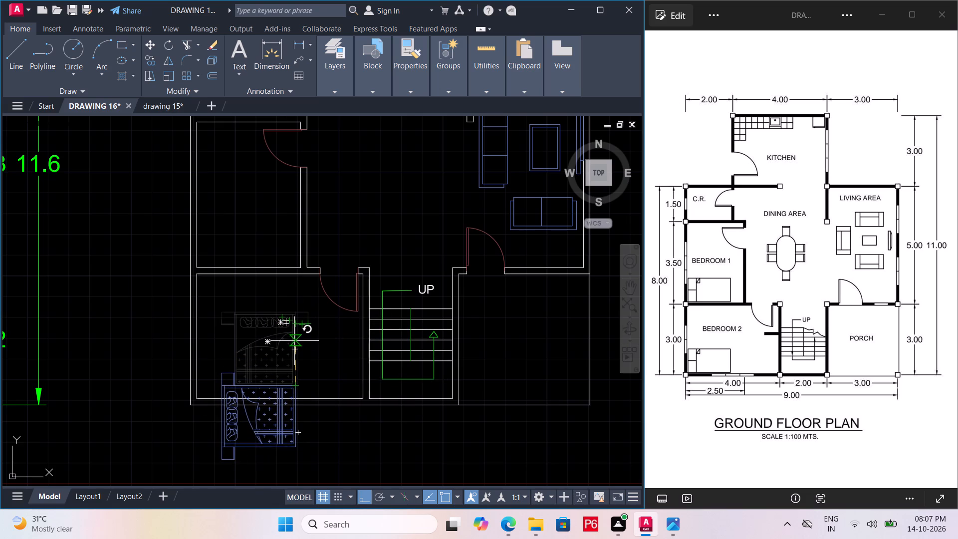
left_click(294, 341)
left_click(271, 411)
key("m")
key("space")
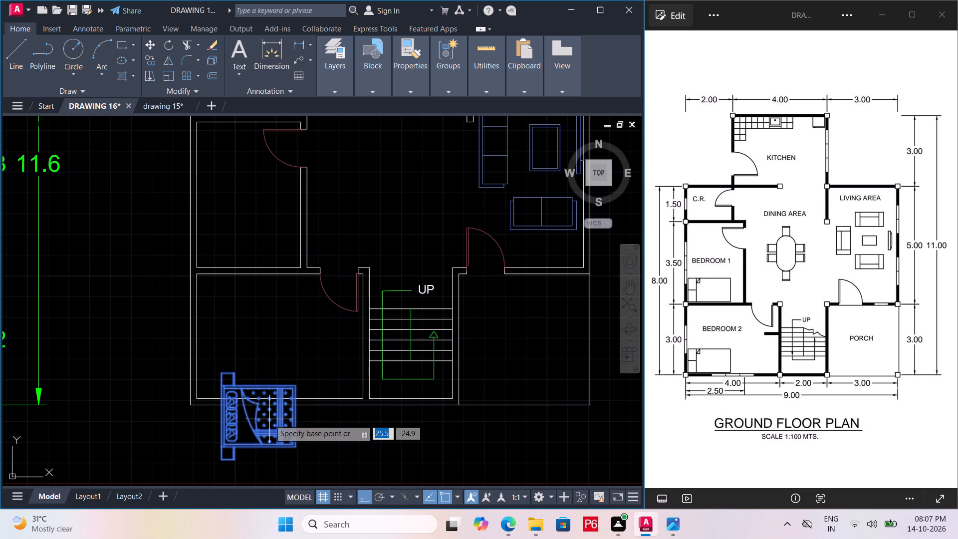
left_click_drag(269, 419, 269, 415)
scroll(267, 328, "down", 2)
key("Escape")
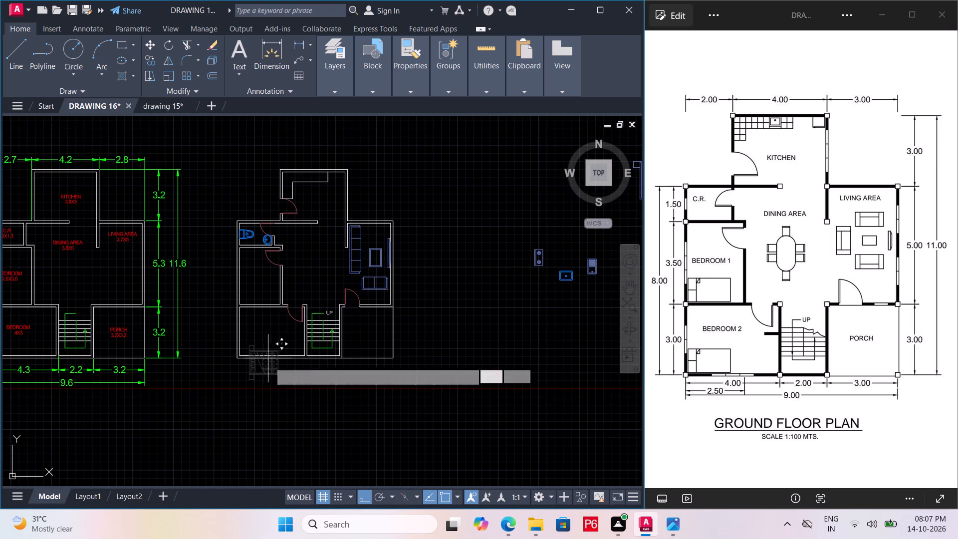
Save the drawing with the Bedroom 2 bed rotated.
key("ctrl+s")
key("ctrl+s")
key("ctrl+s")
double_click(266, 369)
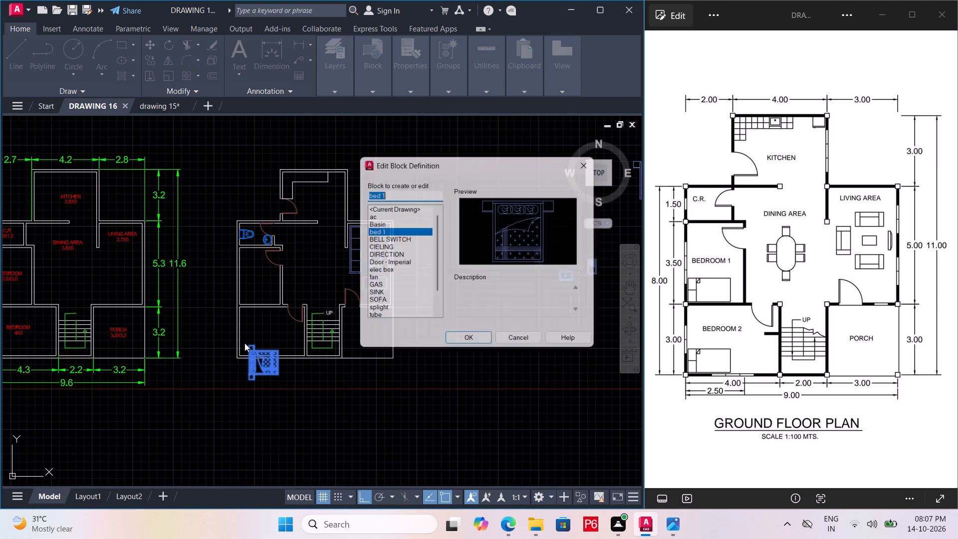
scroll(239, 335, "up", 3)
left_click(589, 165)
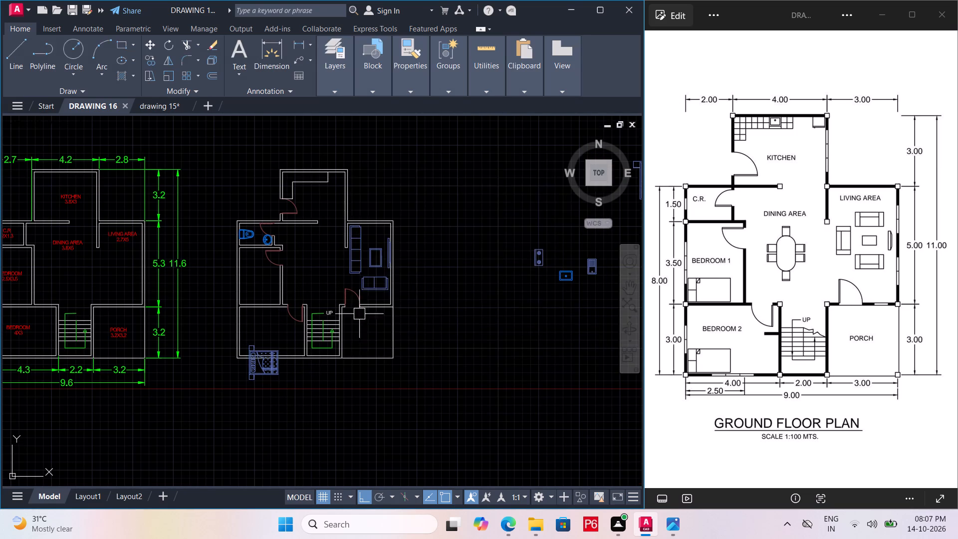
Move the rotated bed fully inside Bedroom 2, with its headboard end close to the inner face of the outer side wall.
scroll(302, 360, "up", 3)
left_click(203, 391)
key("m")
key("space")
left_click(198, 392)
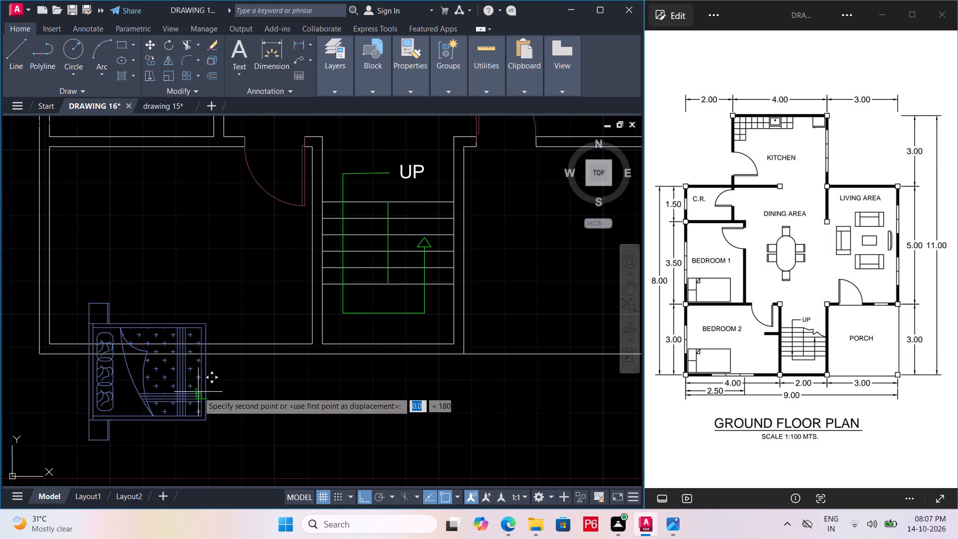
key("F8")
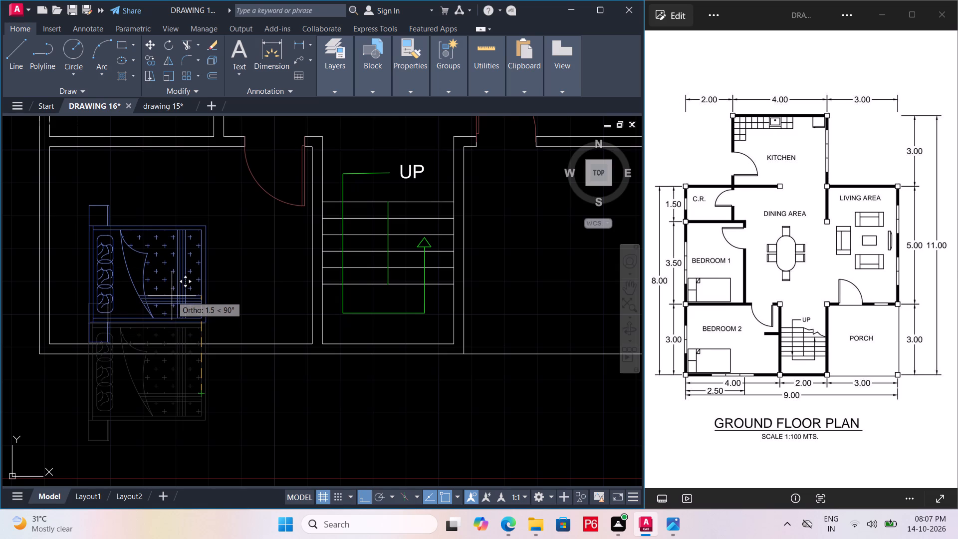
left_click(166, 291)
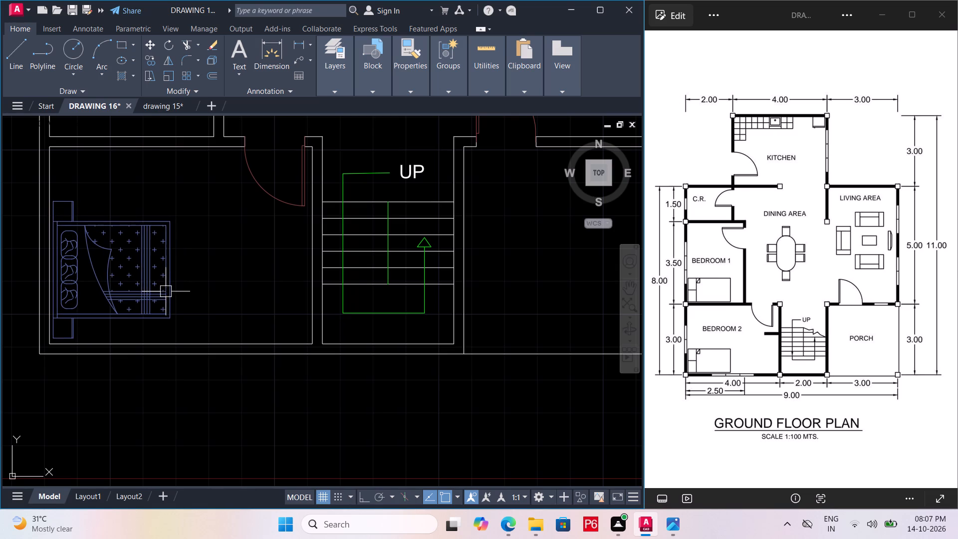
Copy the Bedroom 2 bed about 3.1 units at 90° into Bedroom 1, keeping its headboard along the outer side wall.
left_click(138, 291)
type("CO")
key("space")
left_click(138, 290)
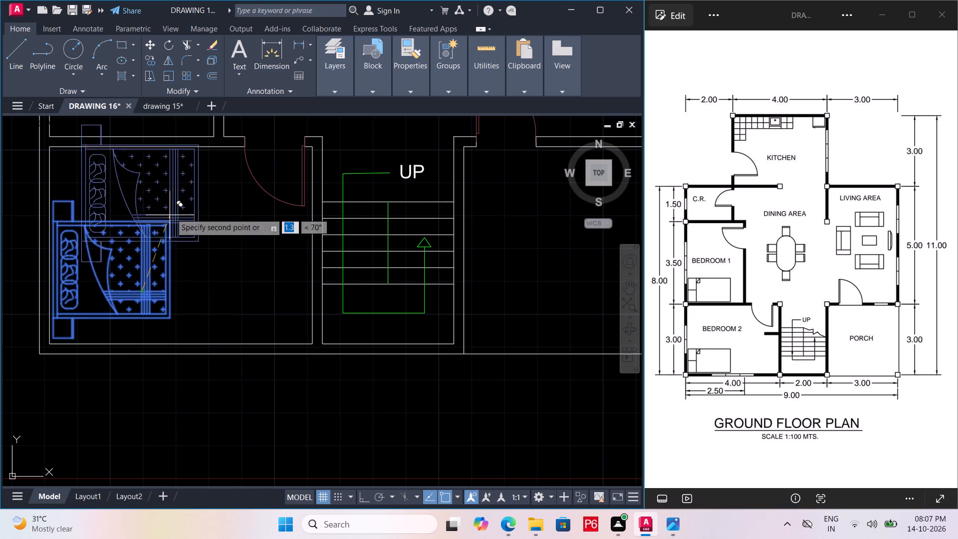
middle_click_drag(175, 209, 238, 391)
scroll(175, 209, "down", 1)
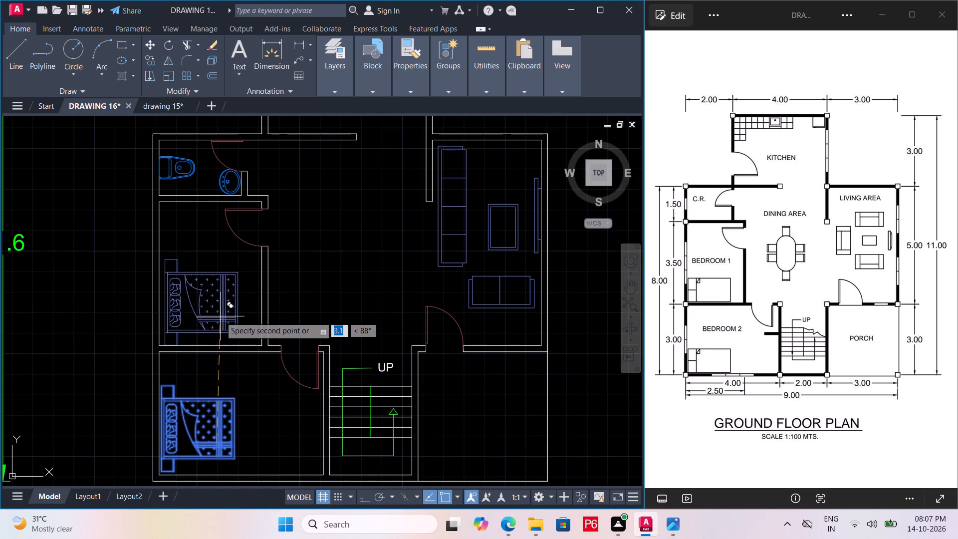
scroll(220, 317, "up", 2)
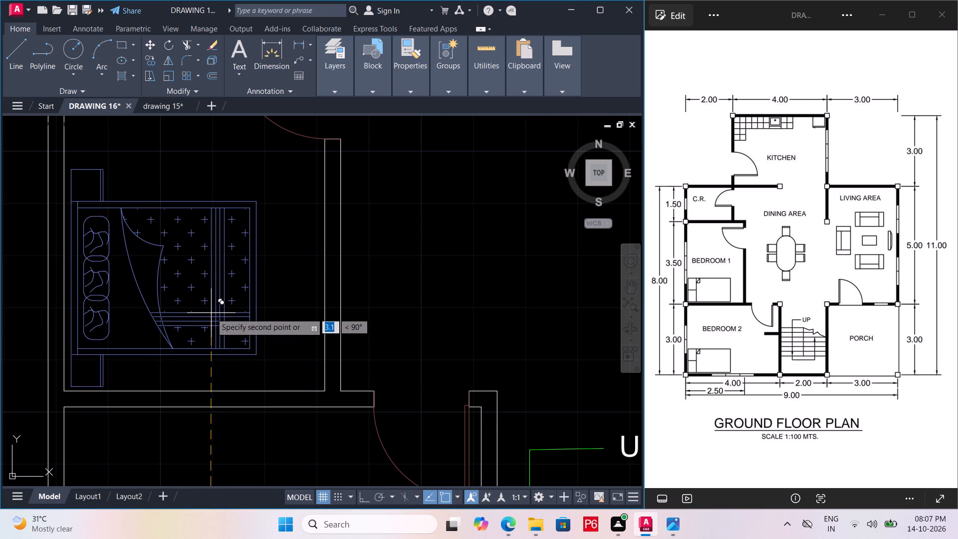
key("F8")
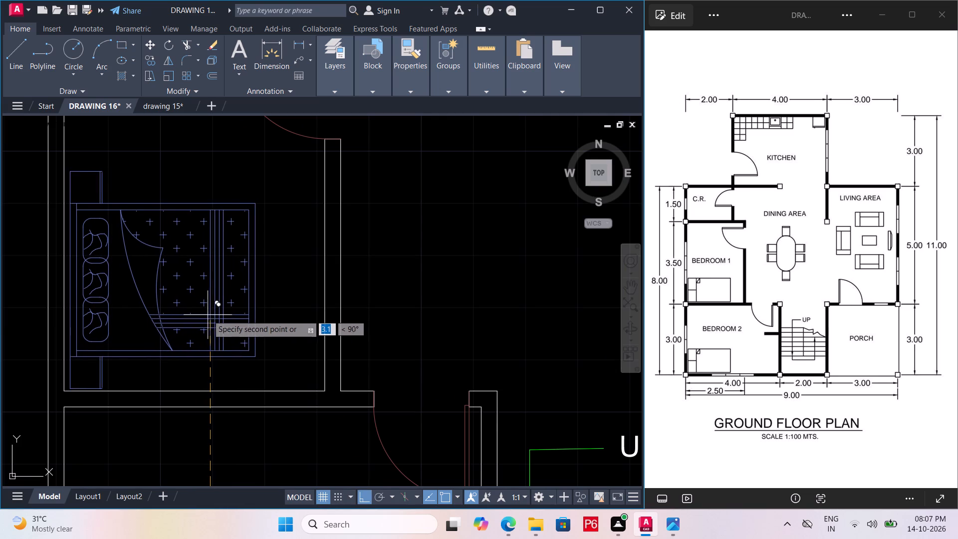
left_click(208, 312)
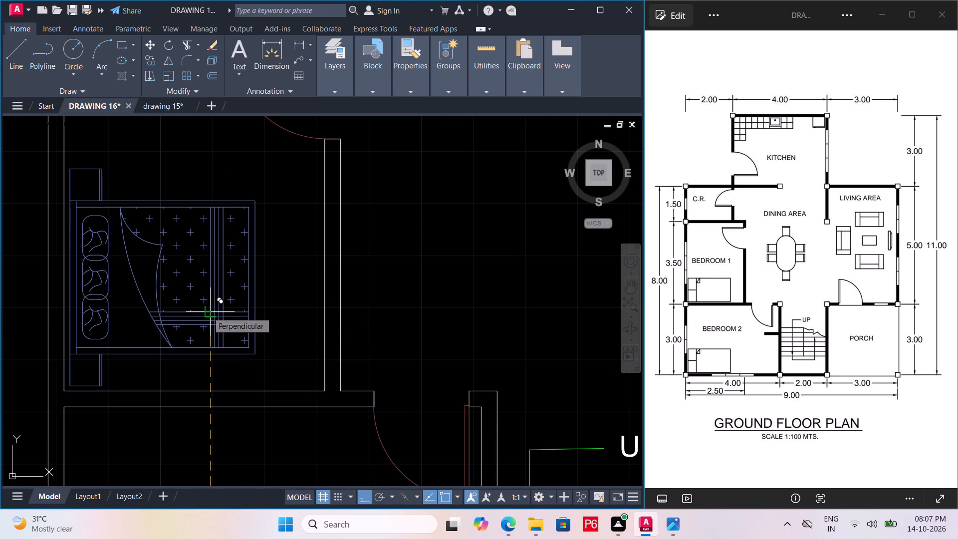
Save the drawing with beds placed in both bedrooms.
key("ctrl+s")
key("ctrl+s")
key("ctrl+s")
key("ctrl+s")
scroll(208, 311, "down", 1, "ctrl")
key("ctrl+s")
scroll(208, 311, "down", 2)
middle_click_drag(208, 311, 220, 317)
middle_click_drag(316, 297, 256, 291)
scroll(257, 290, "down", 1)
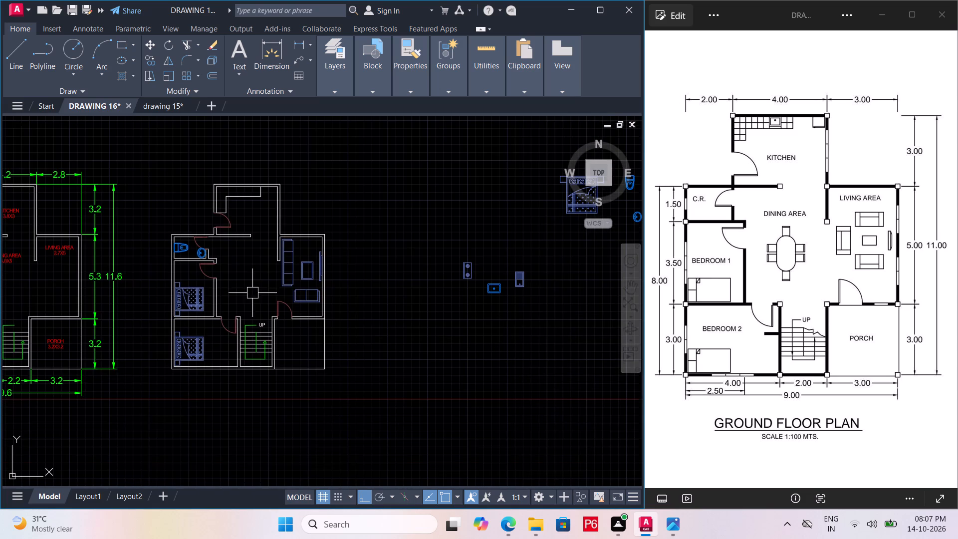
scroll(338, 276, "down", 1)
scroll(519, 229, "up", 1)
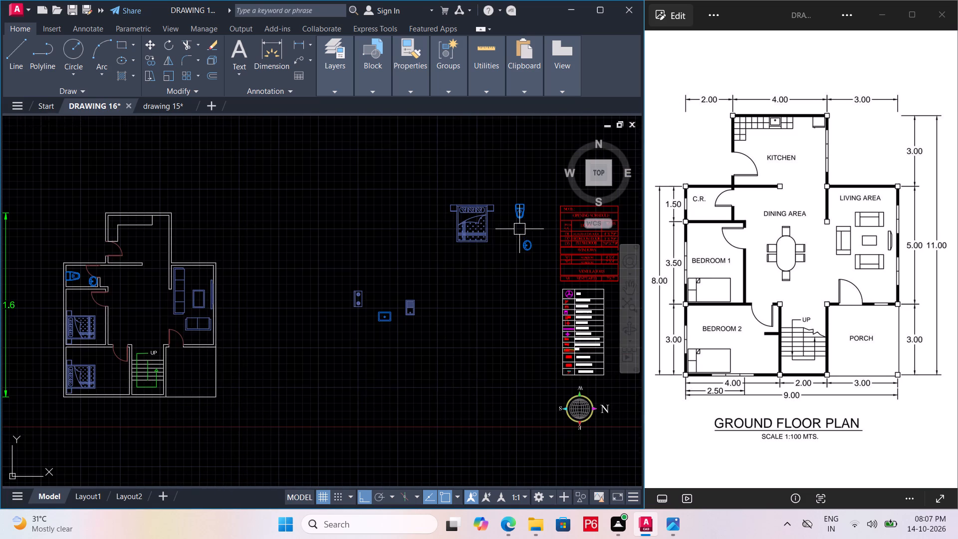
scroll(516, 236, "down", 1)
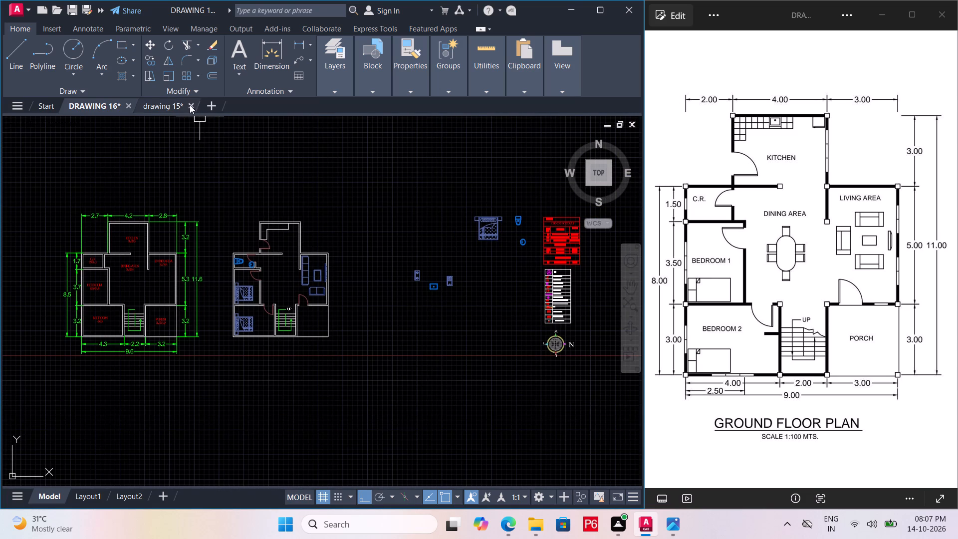
Switch to drawing 15 and close it without saving its changes.
left_click(163, 107)
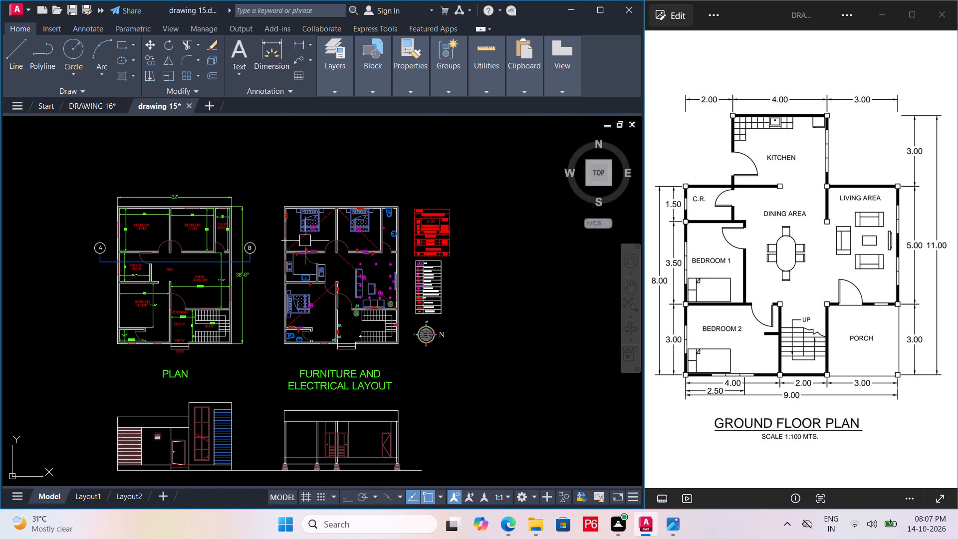
middle_click_drag(306, 242, 320, 229)
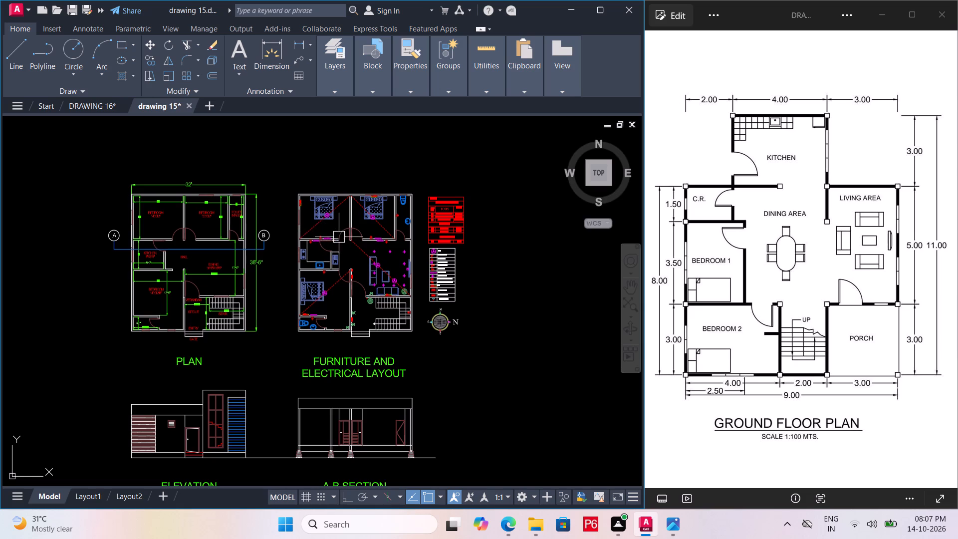
left_click(190, 104)
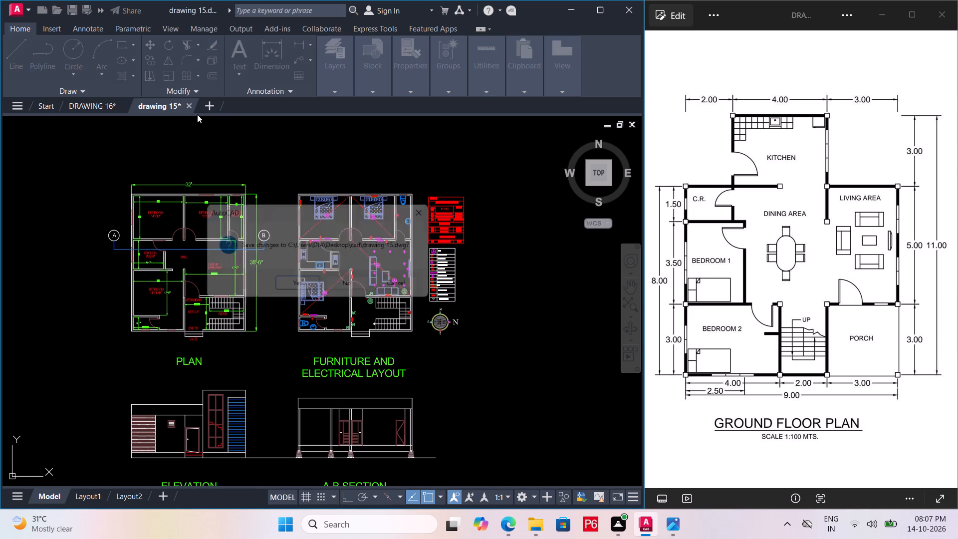
left_click(337, 288)
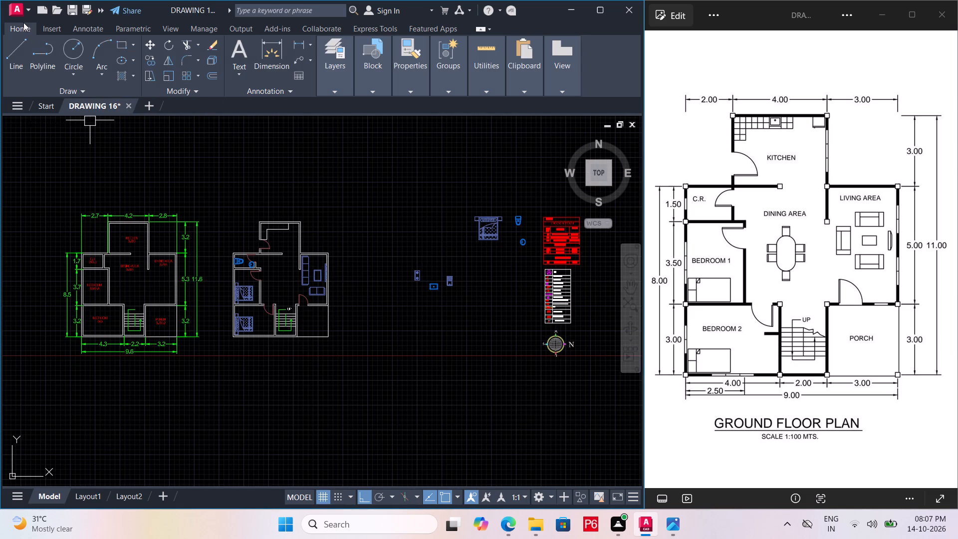
Open the recent file drawing 12.dwg as another source of symbols.
left_click(19, 12)
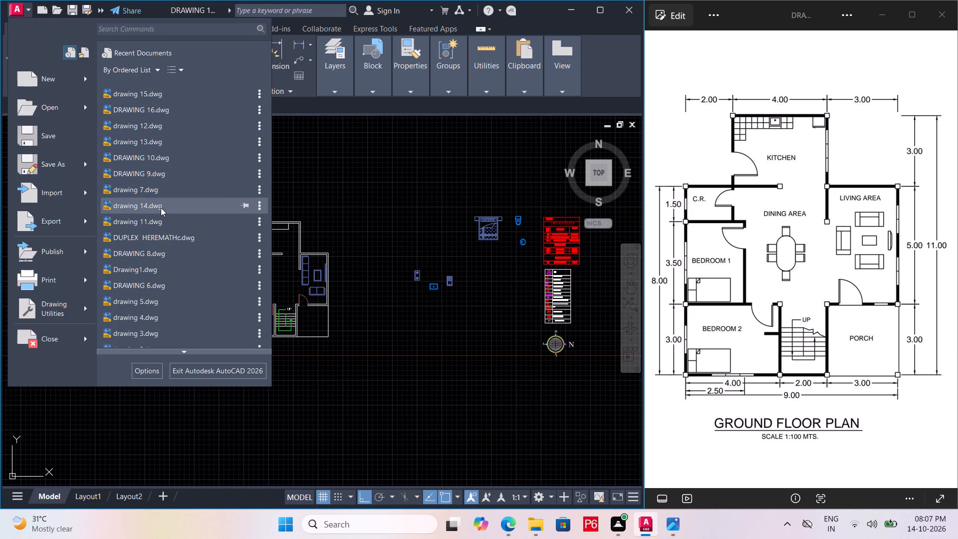
left_click(161, 127)
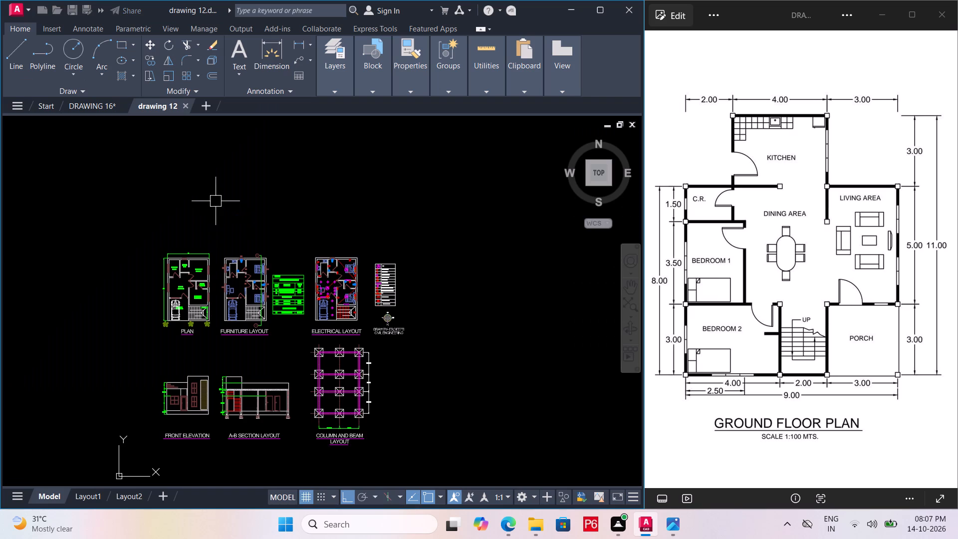
Examine drawing 12's furniture, electrical, elevation and section layouts for symbols that can be reused in the ground floor plan.
scroll(296, 309, "up", 2)
scroll(366, 267, "up", 2)
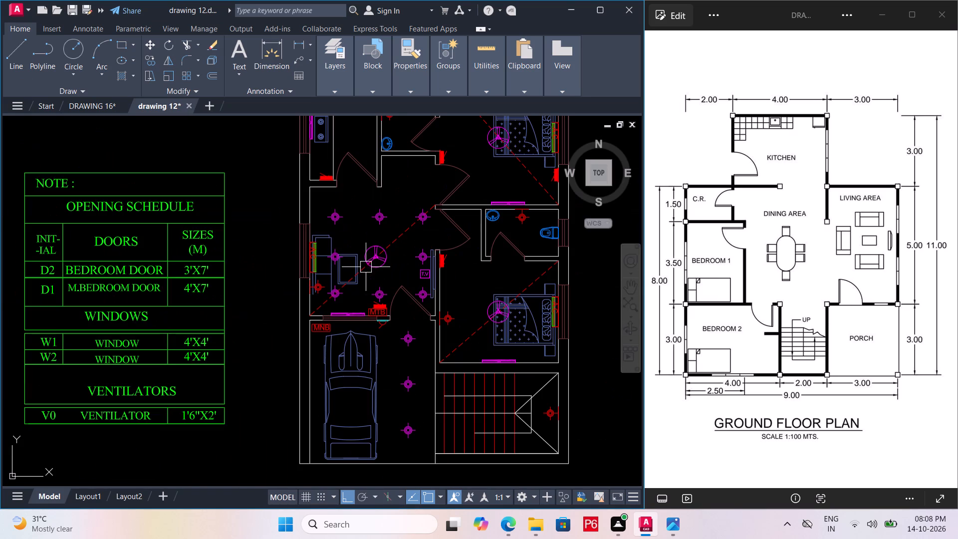
scroll(358, 268, "down", 1)
scroll(229, 272, "down", 1)
middle_click_drag(229, 272, 292, 250)
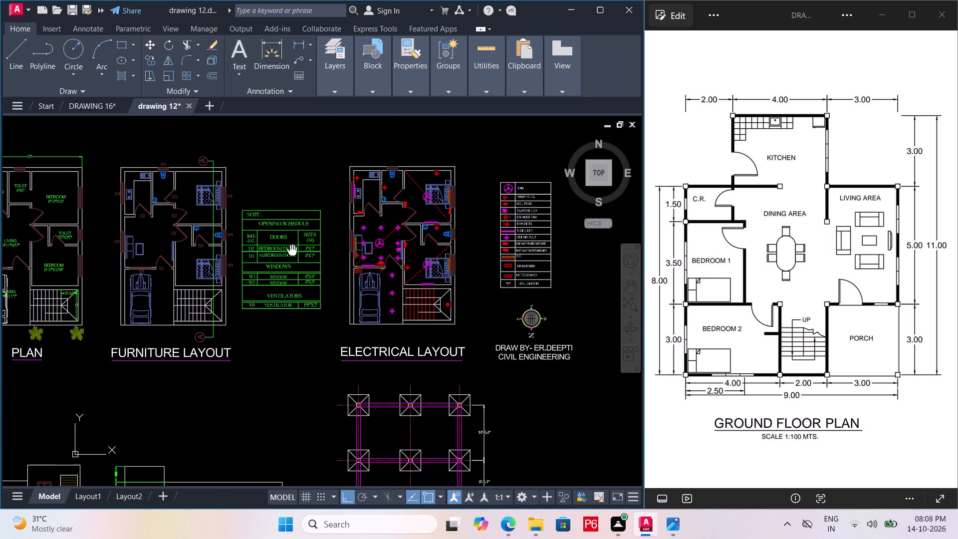
middle_click_drag(292, 250, 297, 247)
middle_click_drag(190, 281, 294, 206)
middle_click_drag(317, 323, 311, 247)
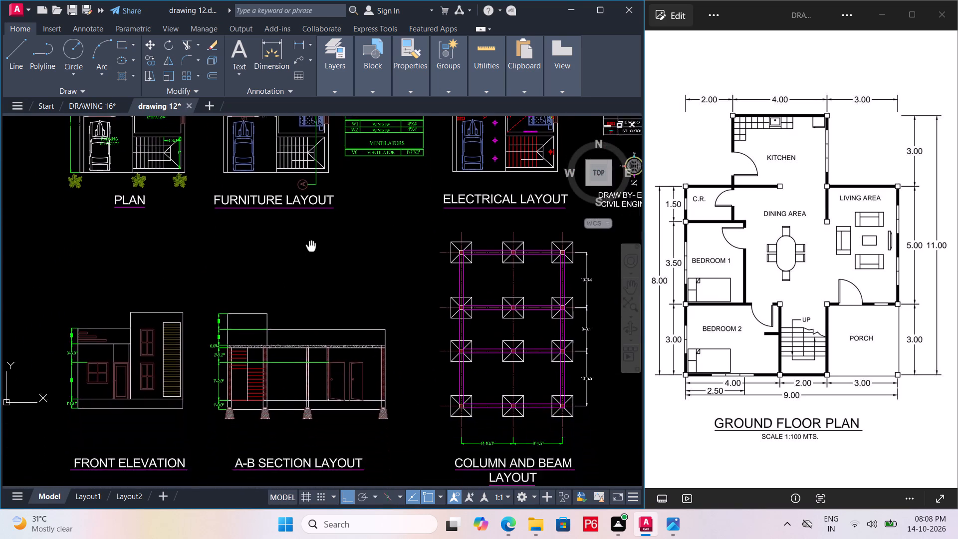
middle_click_drag(311, 247, 194, 404)
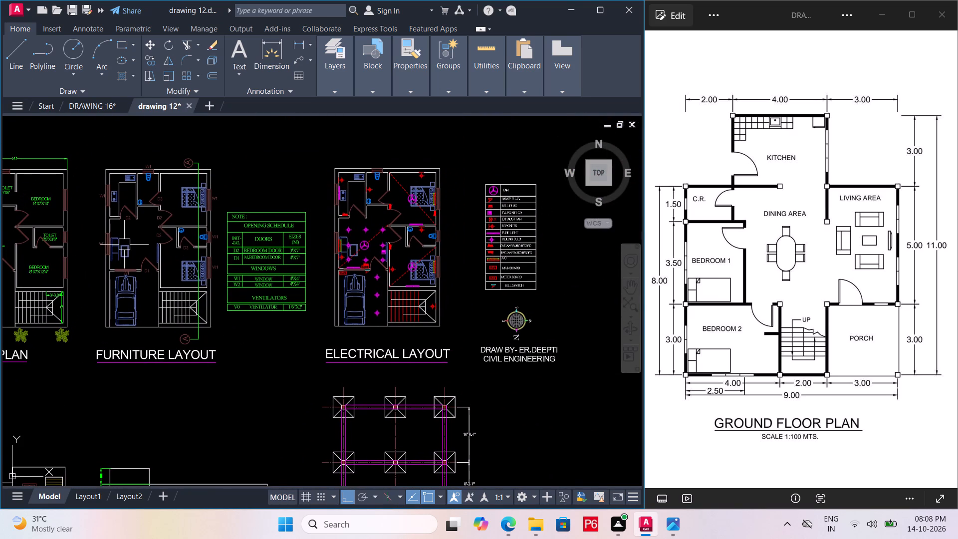
Examine drawing 12's furniture layout and surrounding layouts once more for a dining table symbol to reuse.
scroll(125, 245, "up", 3)
middle_click(88, 314)
scroll(88, 314, "down", 1)
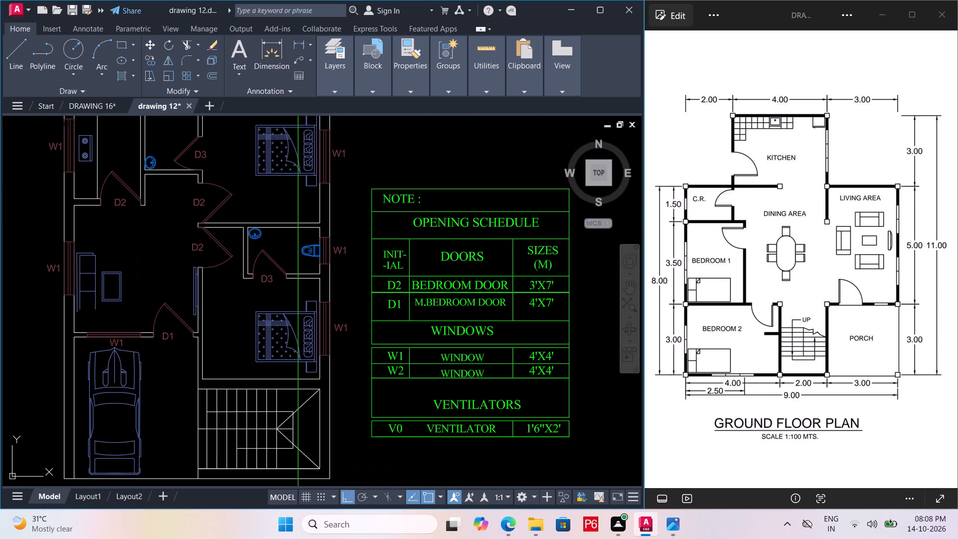
scroll(93, 313, "down", 2)
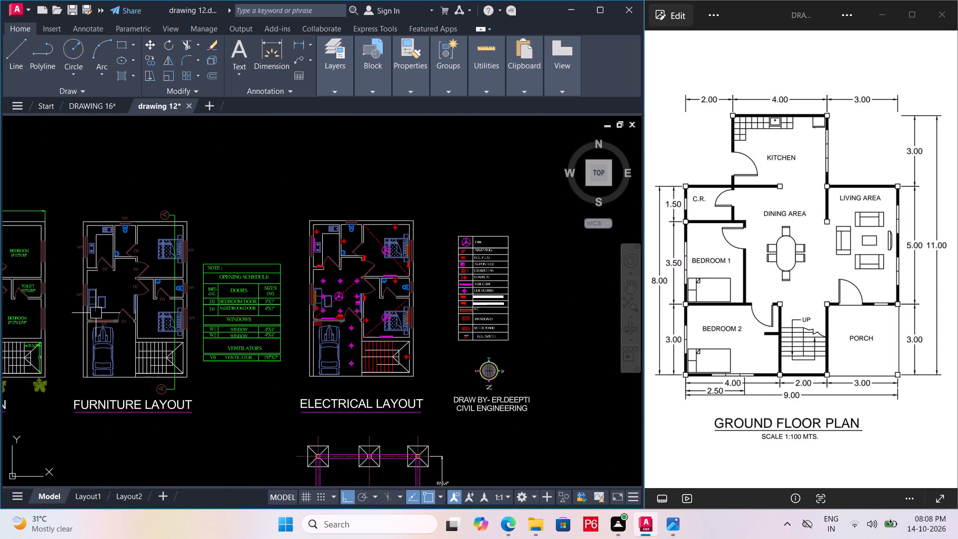
middle_click_drag(100, 312, 216, 263)
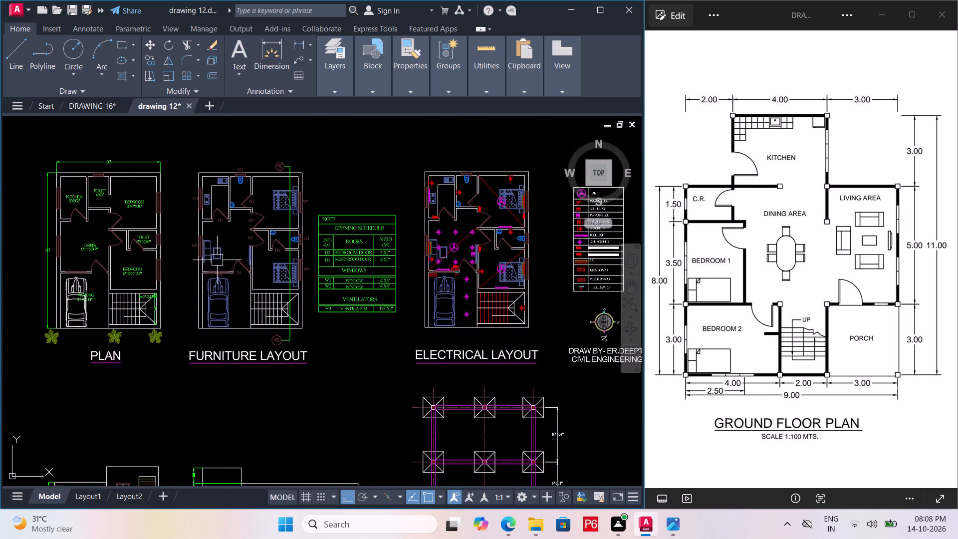
scroll(226, 247, "down", 1)
middle_click_drag(226, 287, 229, 251)
Close drawing 12 without saving its changes.
left_click(189, 104)
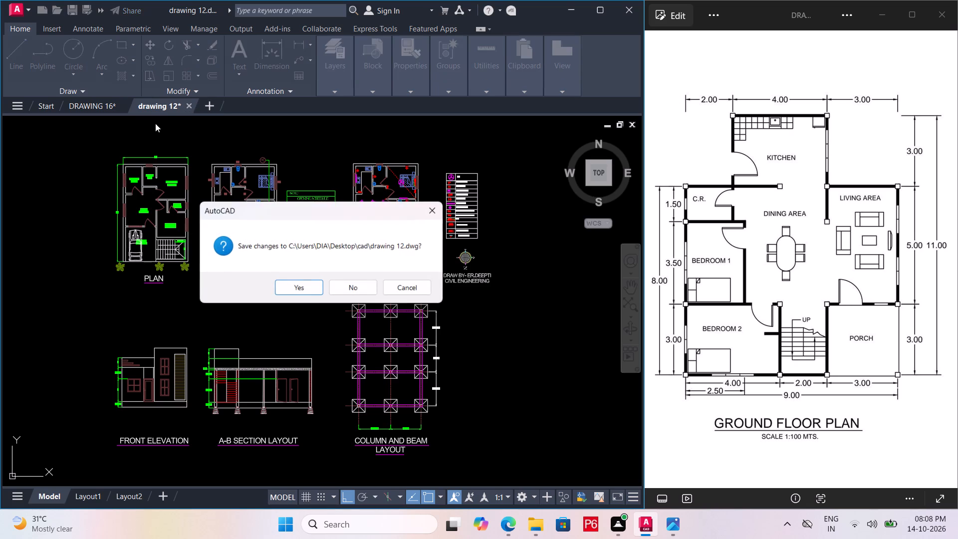
left_click(343, 286)
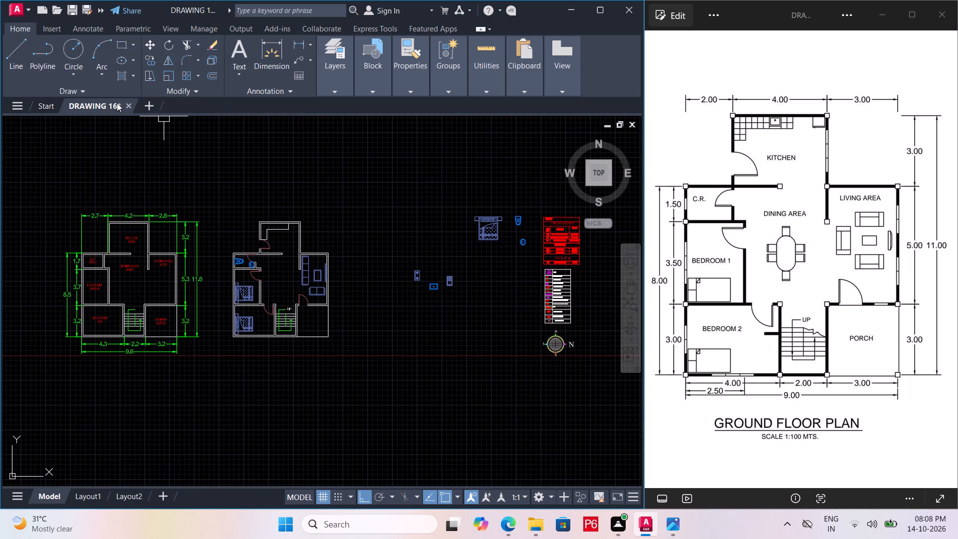
Open the recent file drawing 11.dwg and look over its furniture layout and other layouts for reusable symbols.
left_click(19, 11)
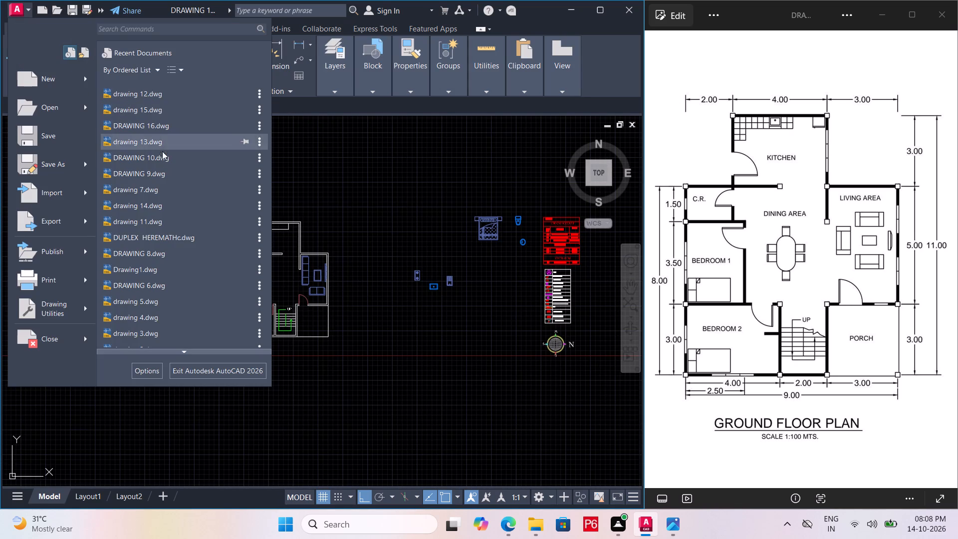
left_click(173, 219)
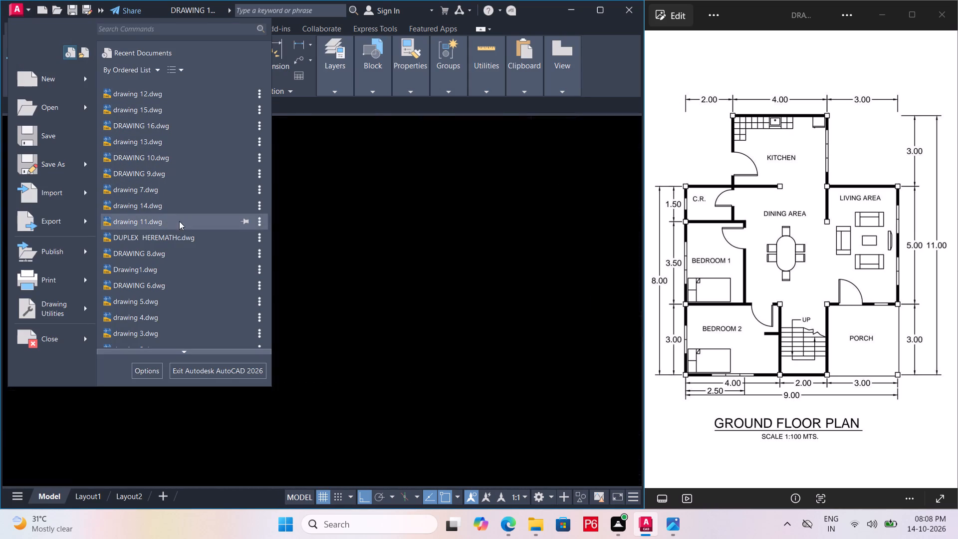
scroll(249, 277, "up", 3)
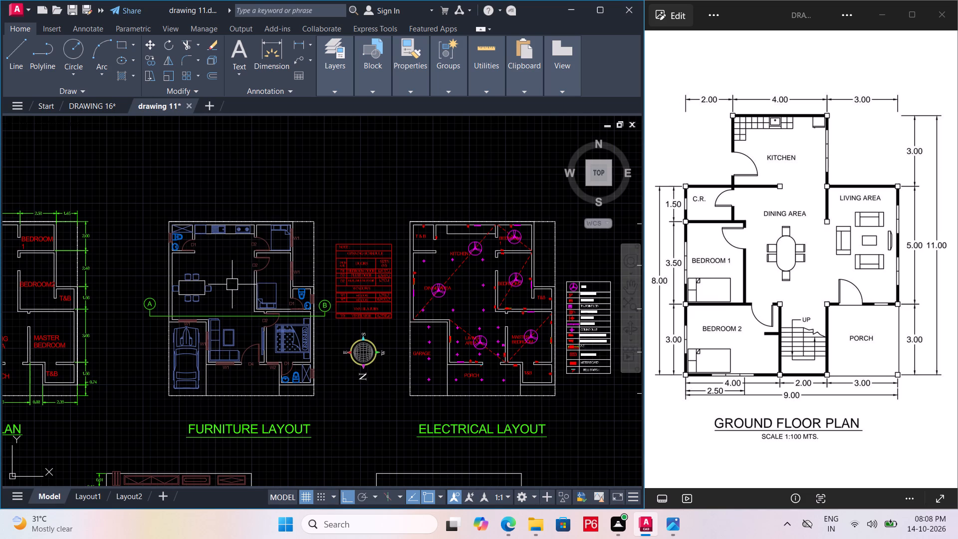
middle_click_drag(222, 287, 249, 229)
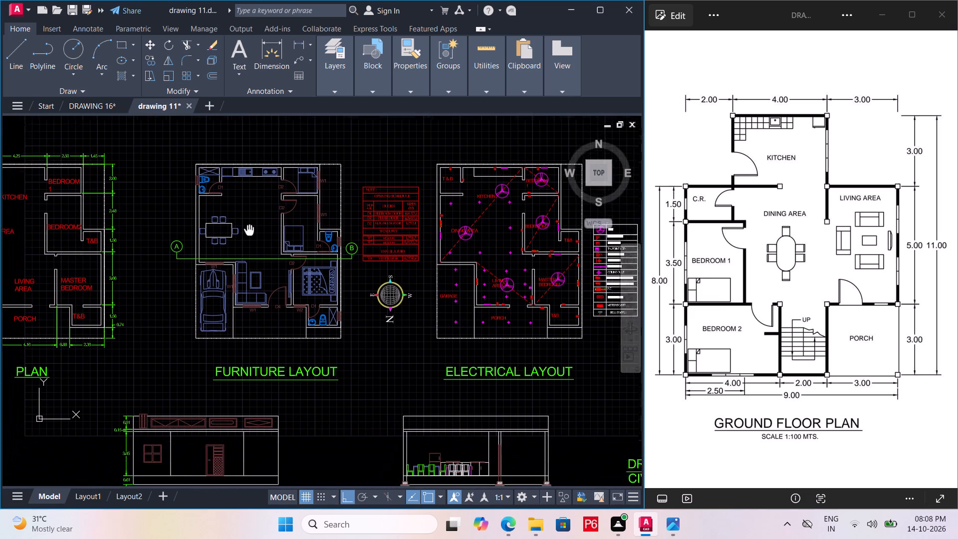
middle_click_drag(249, 229, 263, 212)
scroll(251, 218, "down", 1)
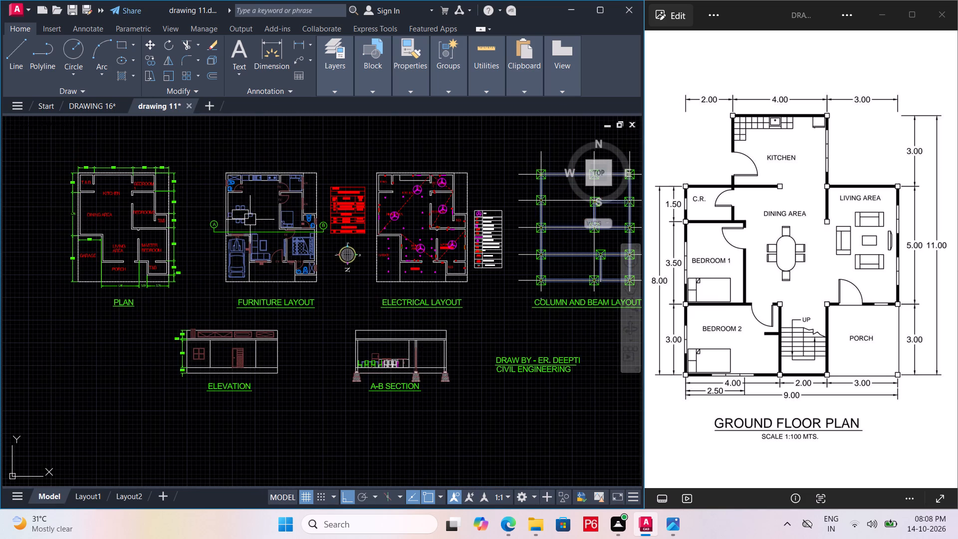
middle_click_drag(240, 221, 177, 234)
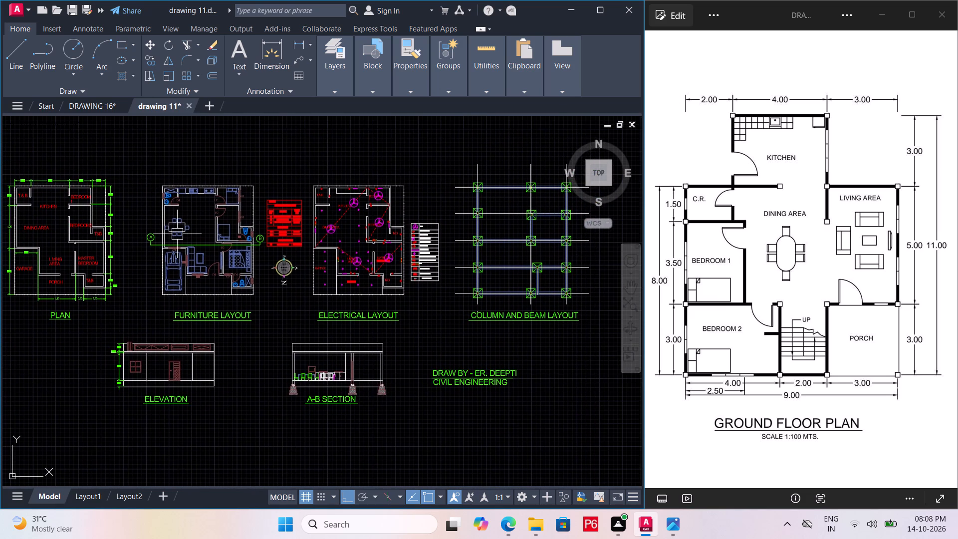
Open the recent file DRAWING 9.dwg as another source of symbols.
left_click(16, 9)
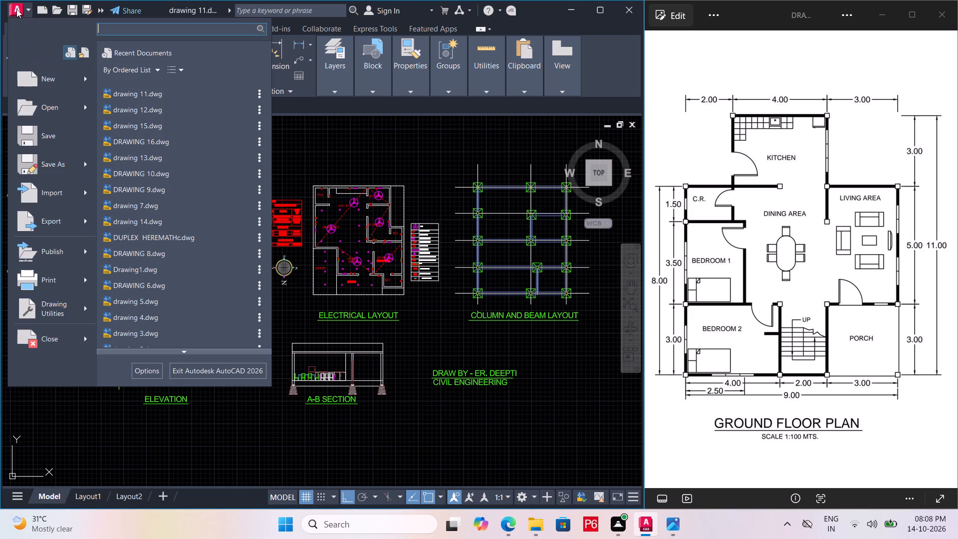
left_click(179, 191)
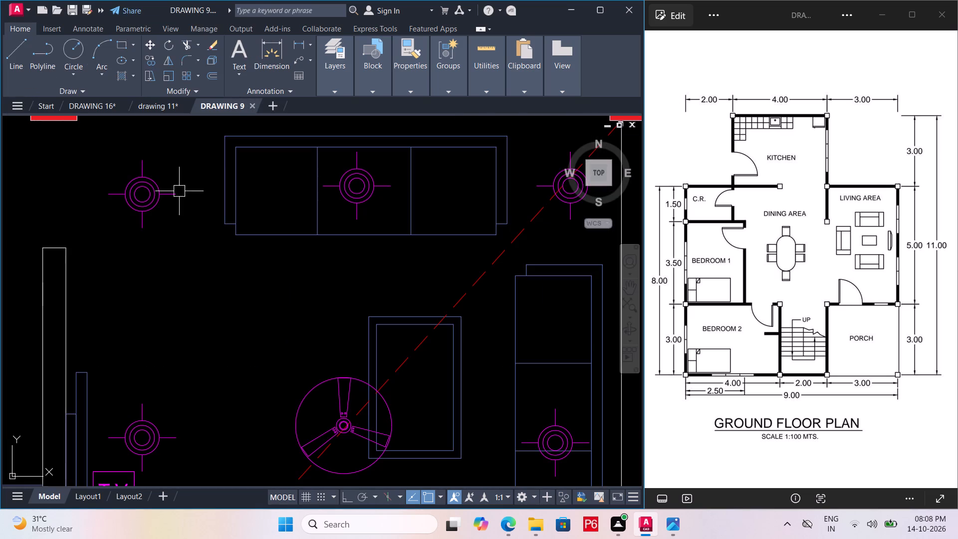
Copy the round dining table block with four chairs from DRAWING 9's floor plan to the clipboard.
scroll(239, 215, "down", 5)
middle_click_drag(213, 220, 244, 265)
scroll(245, 220, "up", 2)
left_click(243, 201)
right_click(242, 198)
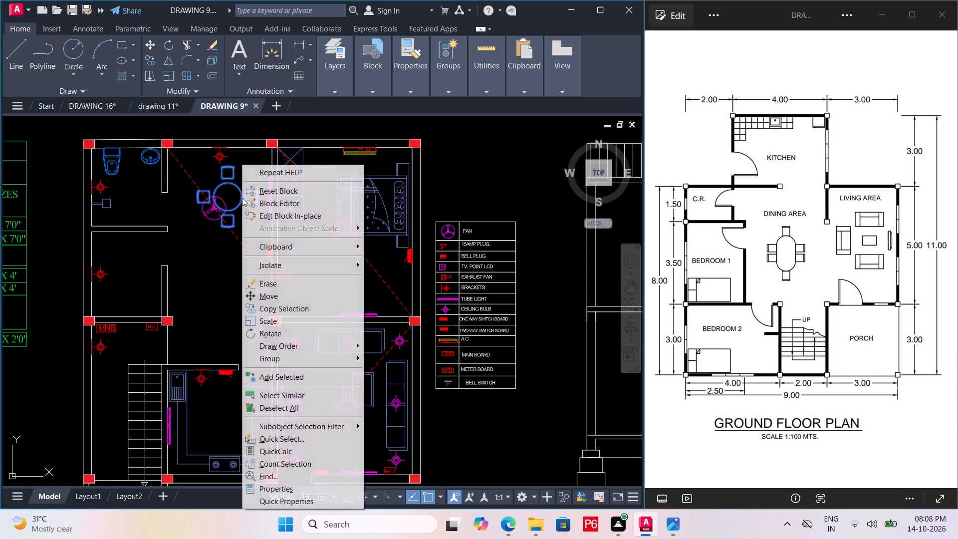
left_click(311, 246)
left_click(407, 273)
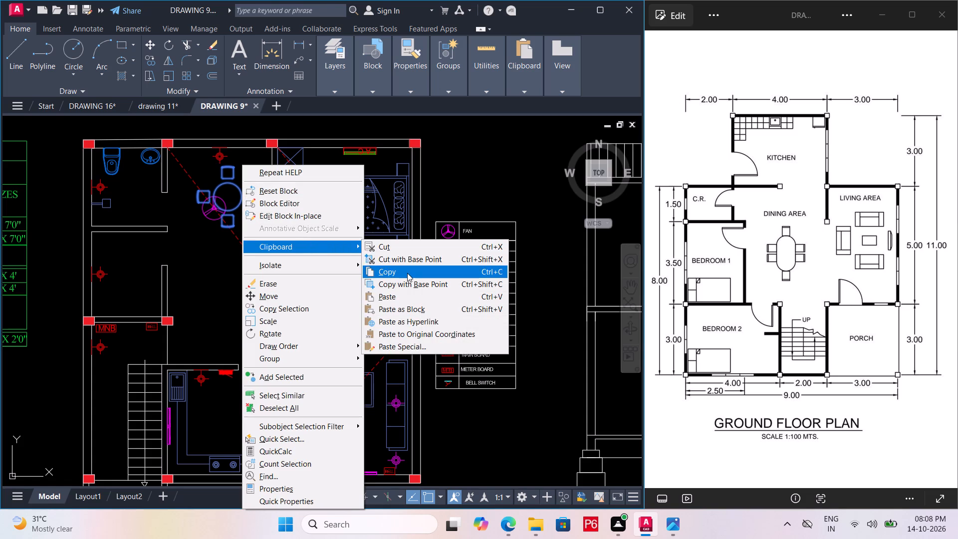
Switch back to DRAWING 16.
left_click(83, 104)
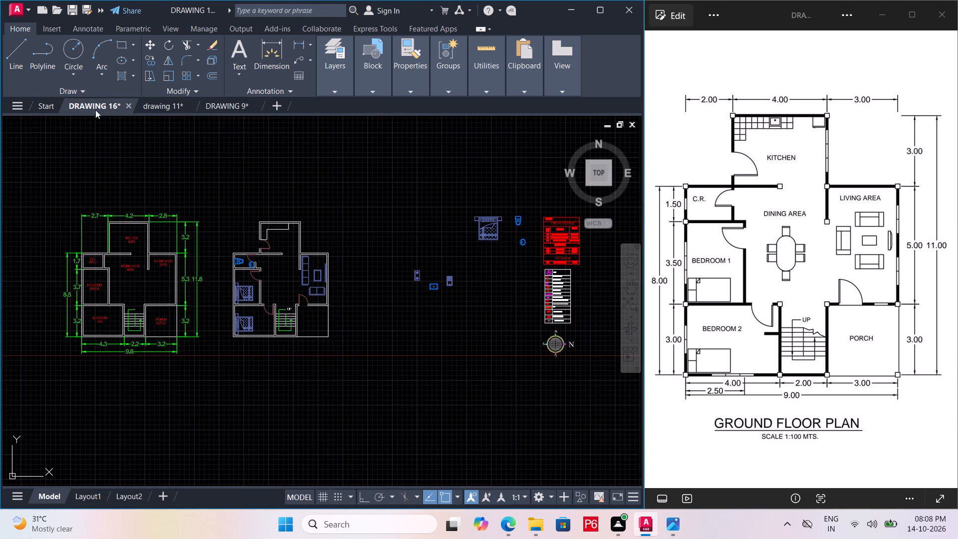
scroll(268, 158, "down", 2)
scroll(313, 230, "up", 3)
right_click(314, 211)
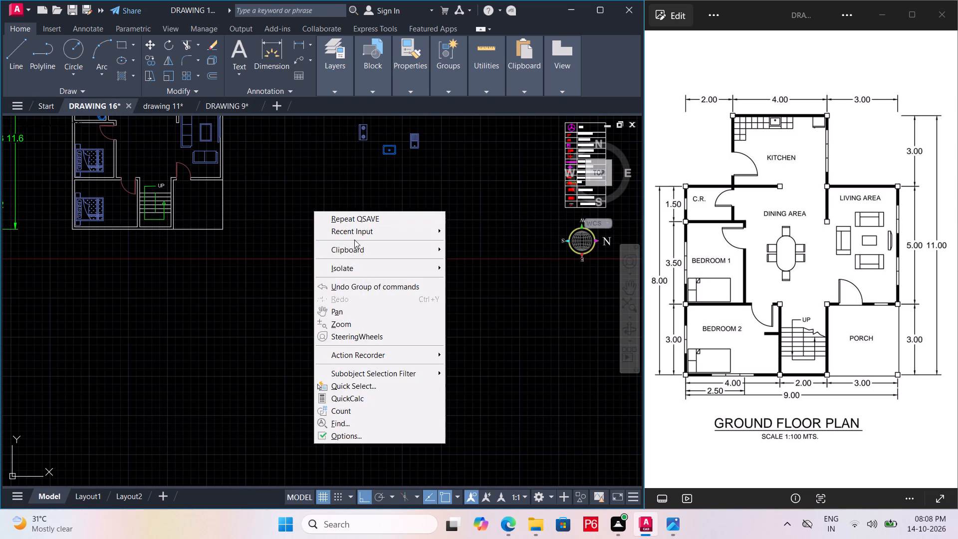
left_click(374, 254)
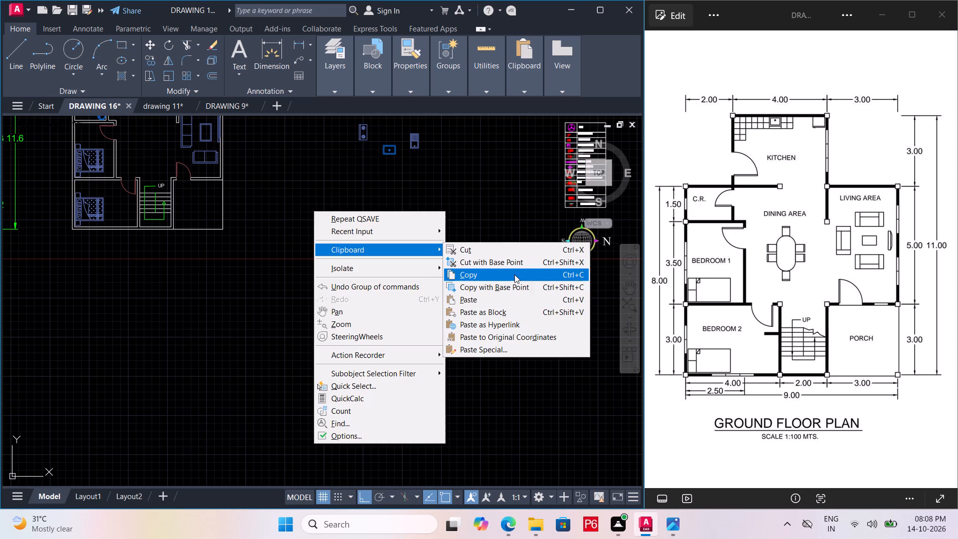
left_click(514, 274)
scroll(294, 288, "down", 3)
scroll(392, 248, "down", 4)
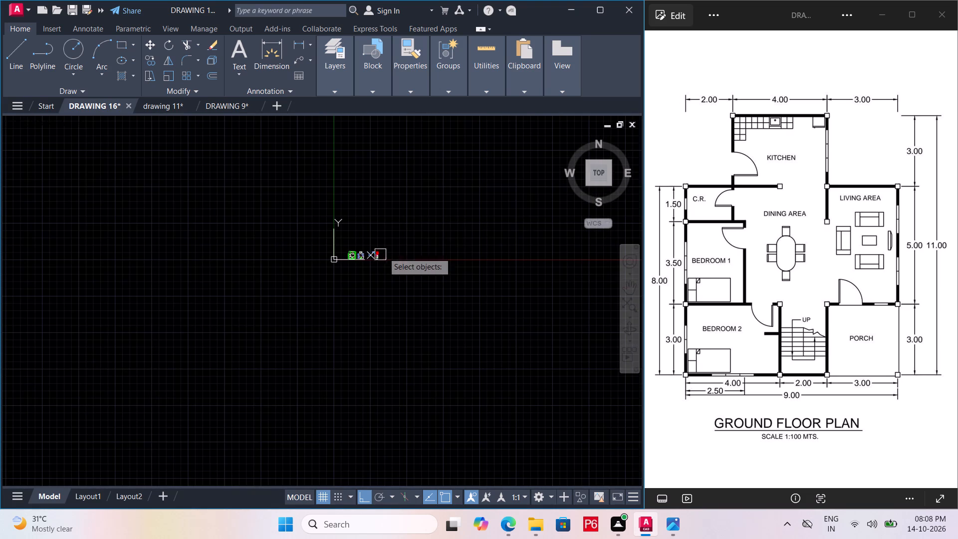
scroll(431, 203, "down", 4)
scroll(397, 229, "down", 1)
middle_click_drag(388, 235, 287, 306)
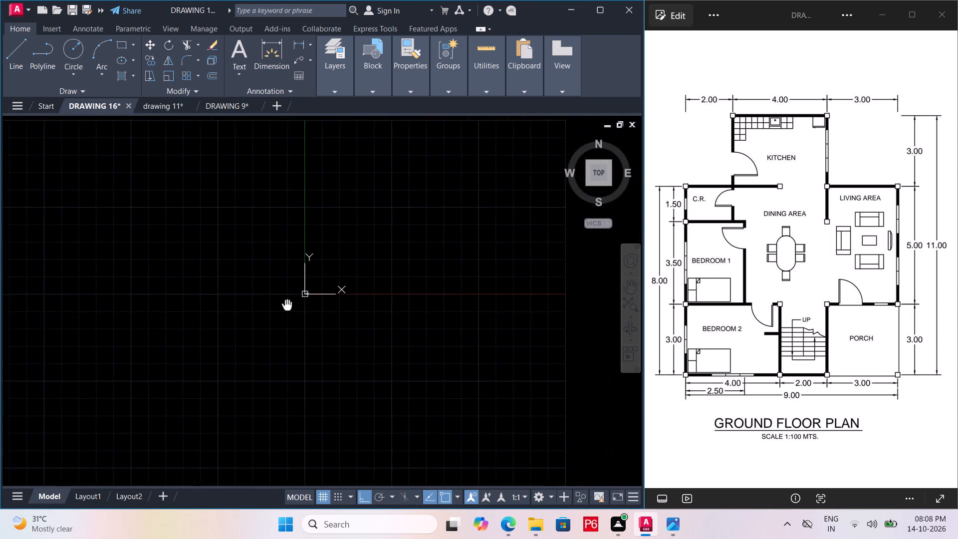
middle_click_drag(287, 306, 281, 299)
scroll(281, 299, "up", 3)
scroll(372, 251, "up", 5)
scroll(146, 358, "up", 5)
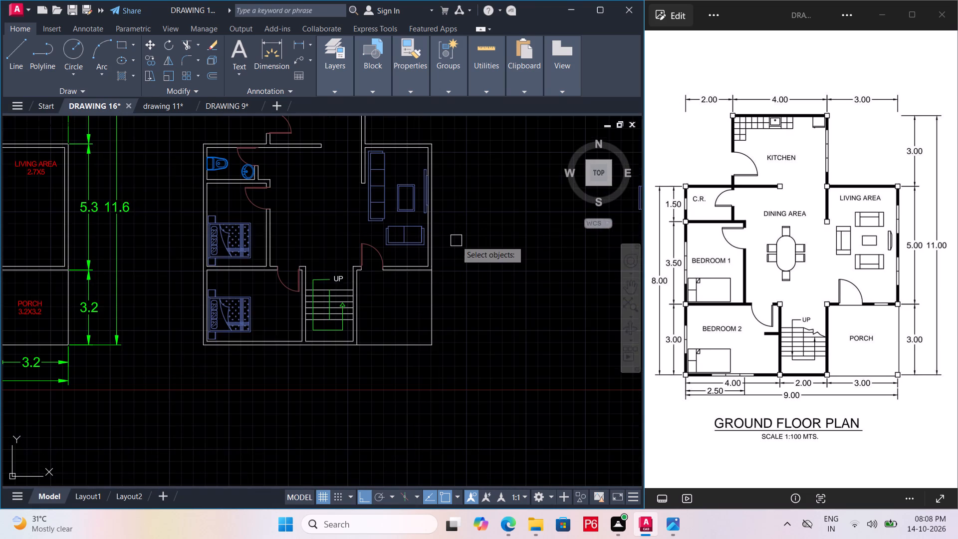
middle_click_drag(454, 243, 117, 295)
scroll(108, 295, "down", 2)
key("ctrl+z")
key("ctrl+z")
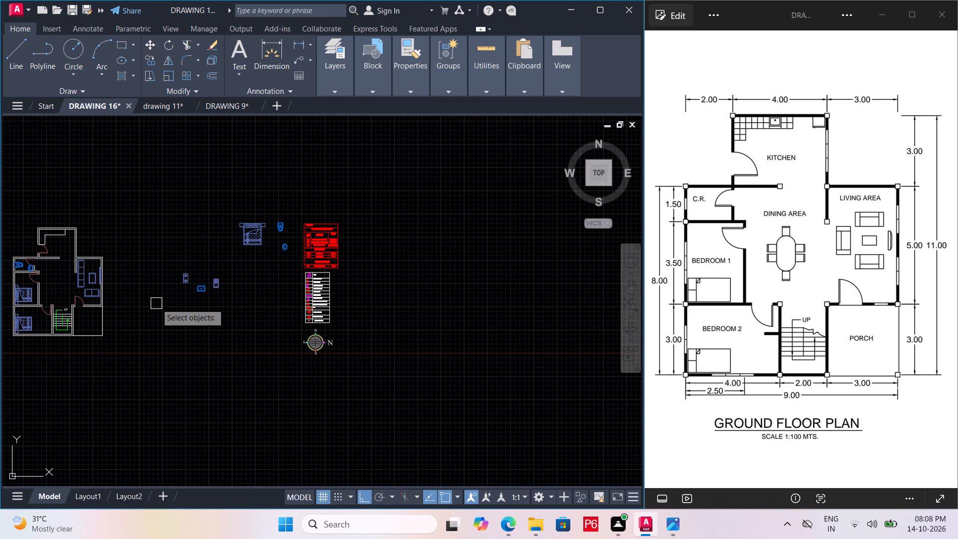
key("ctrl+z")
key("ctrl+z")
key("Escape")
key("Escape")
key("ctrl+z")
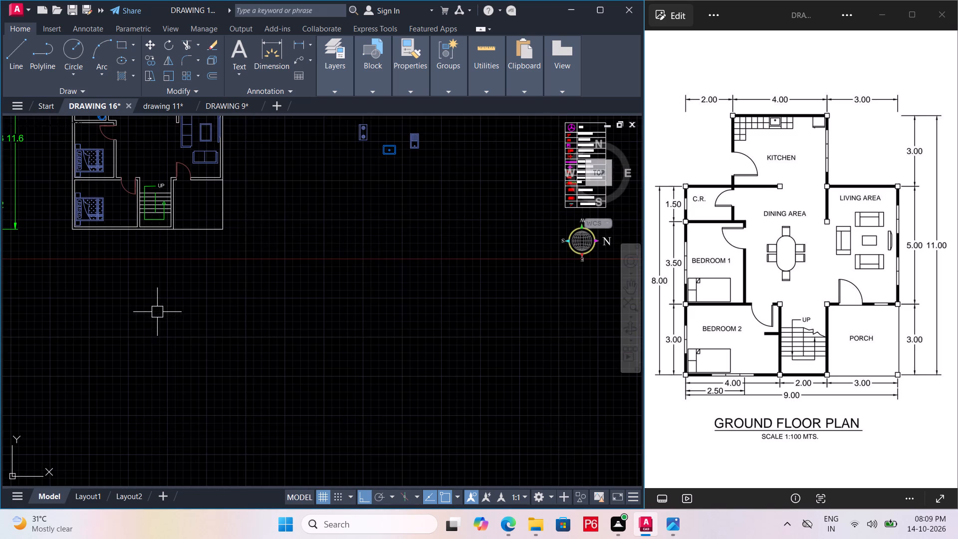
Paste the round dining table with four chairs into DRAWING 16, in the empty area beyond the floor plans and symbols.
right_click(311, 189)
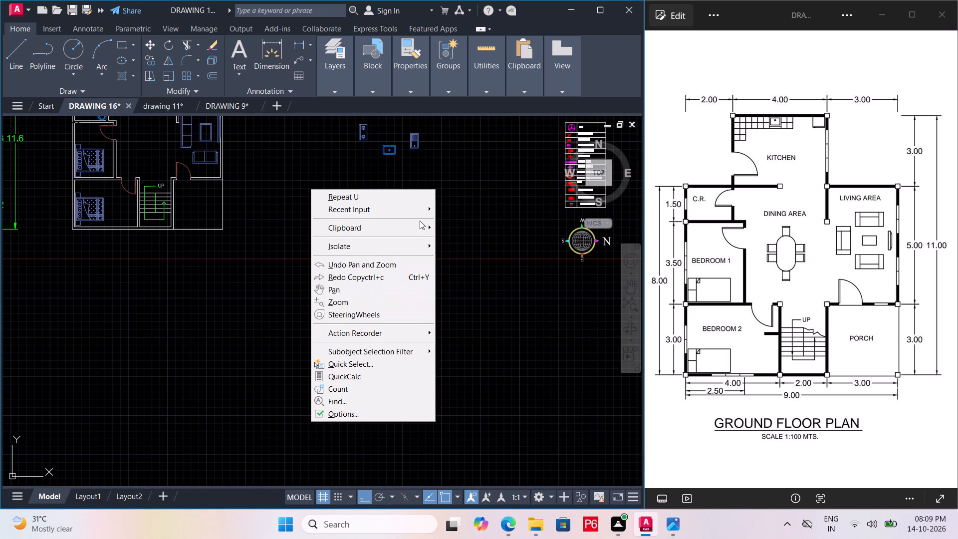
left_click(424, 230)
left_click(480, 276)
scroll(316, 361, "down", 3)
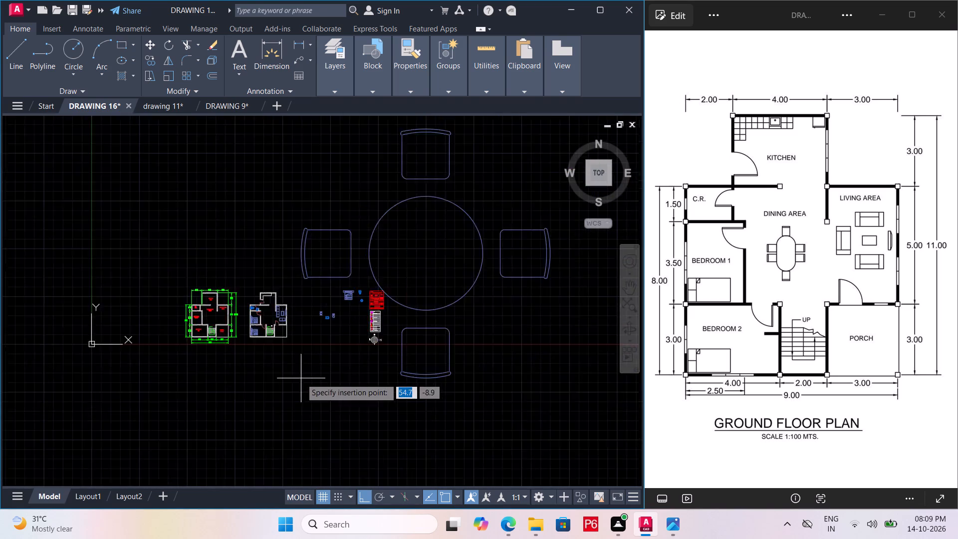
scroll(299, 379, "down", 1)
double_click(392, 331)
key("Escape")
left_click(450, 296)
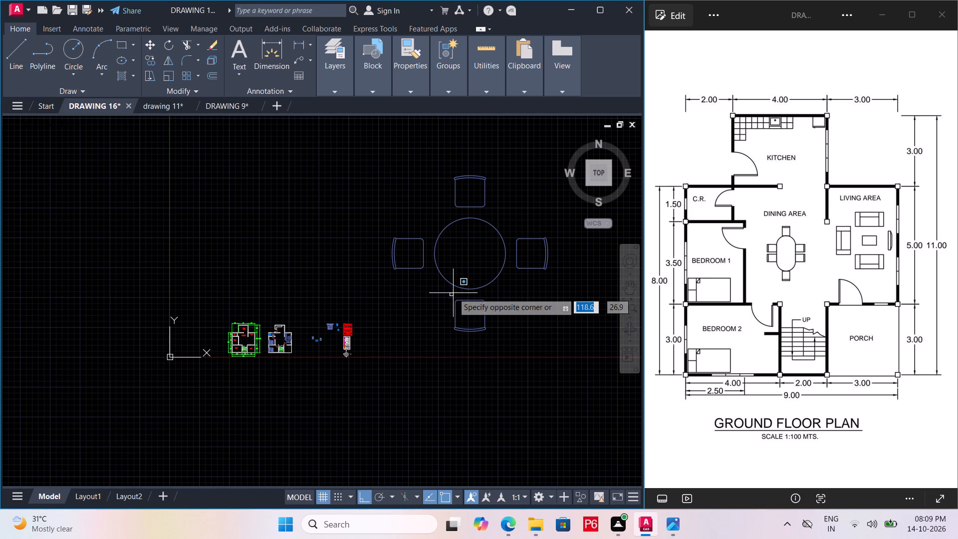
double_click(461, 289)
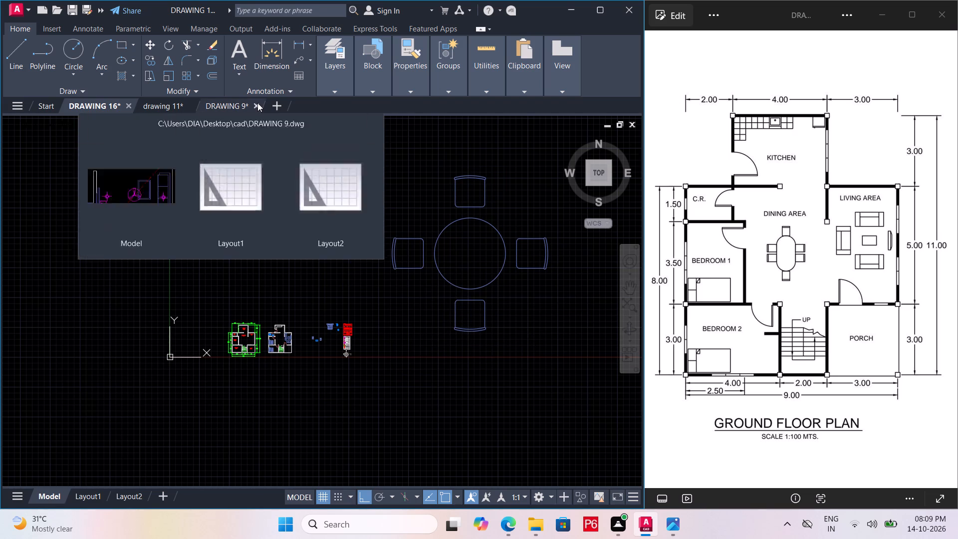
Close DRAWING 9 and drawing 11 without saving their changes.
left_click(257, 103)
left_click(344, 285)
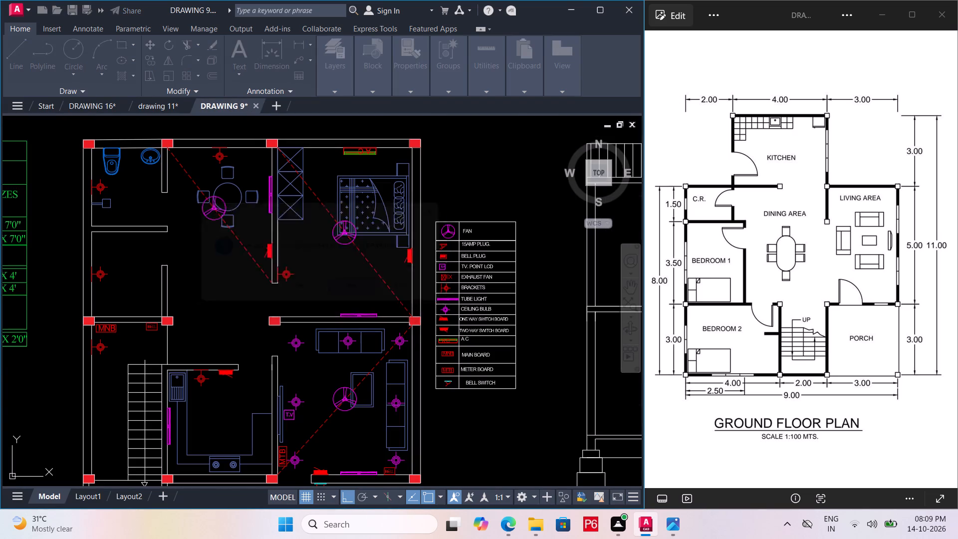
left_click(193, 105)
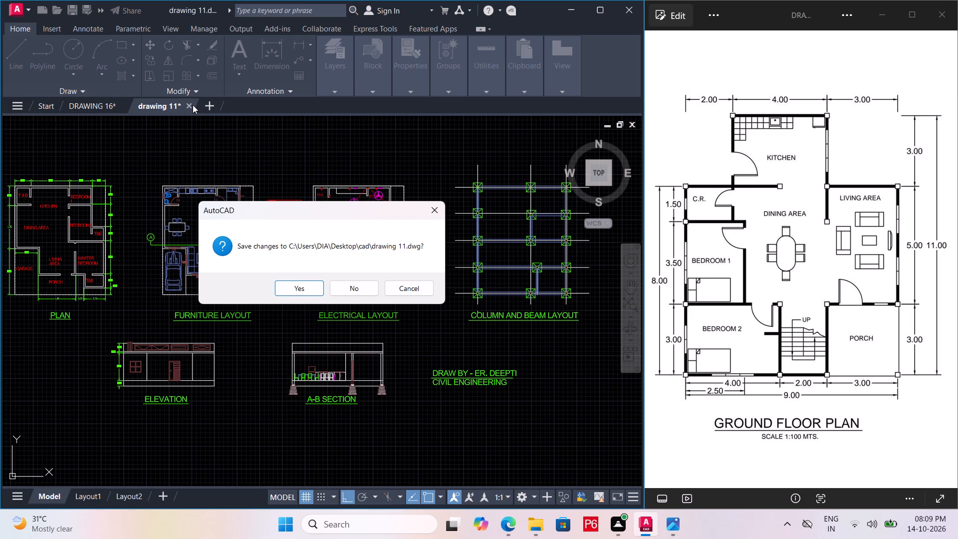
double_click(352, 288)
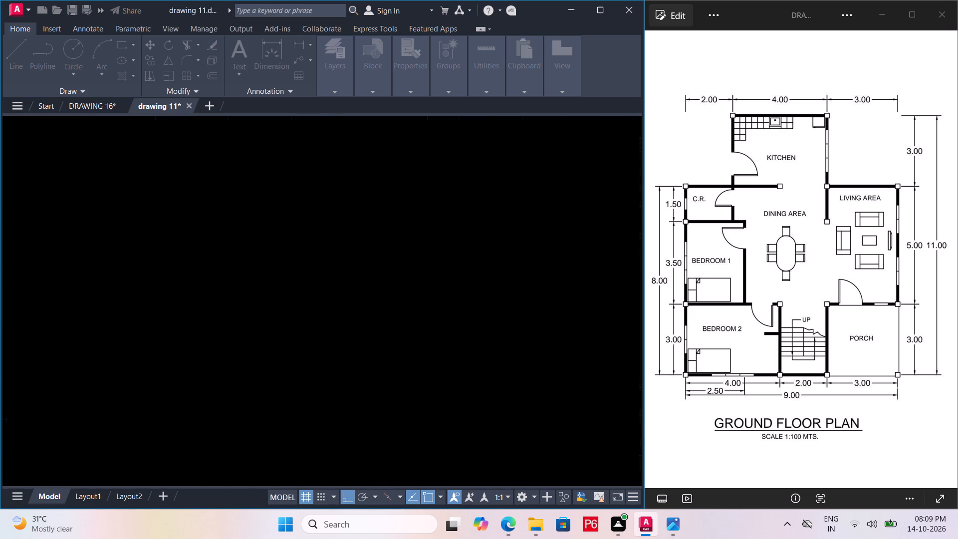
Scale the pasted dining table with four chairs down to about one sixth of its size.
left_click(446, 290)
left_click(462, 283)
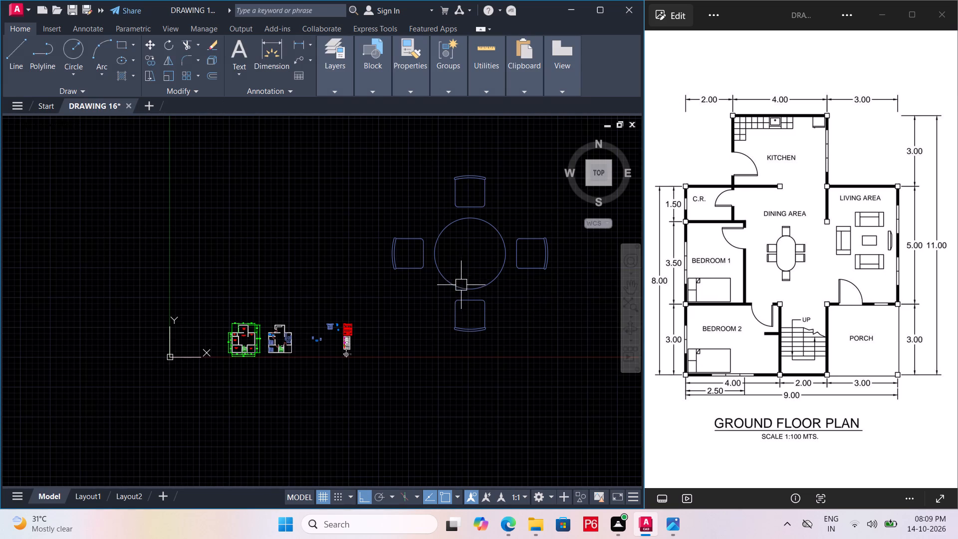
left_click(456, 294)
left_click(461, 284)
left_click(458, 286)
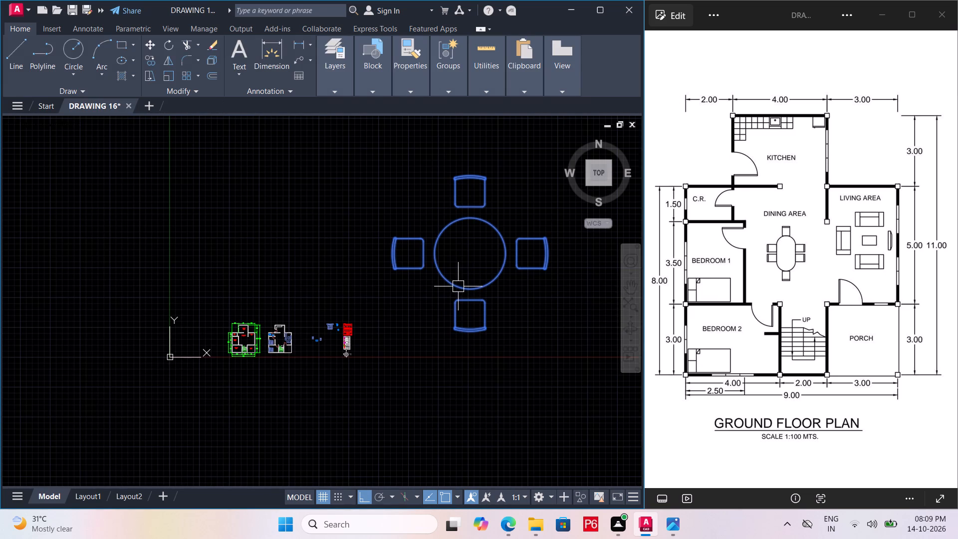
type("SC")
key("space")
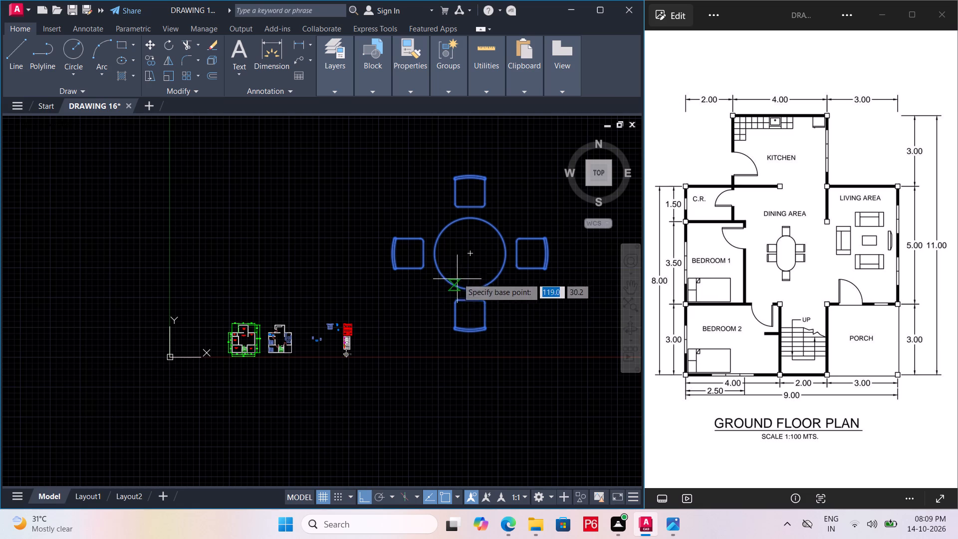
left_click(459, 274)
left_click(458, 279)
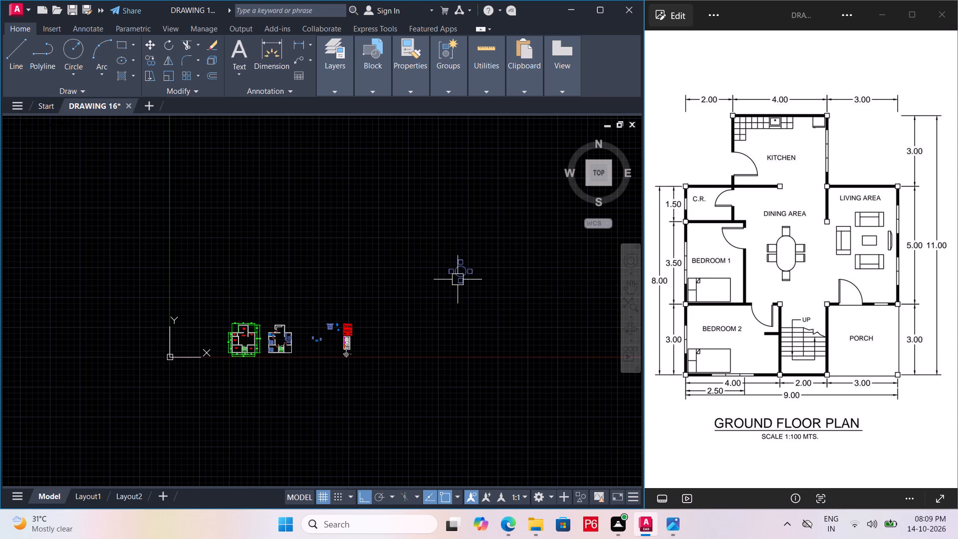
Move the round dining table with four chairs to the empty area just below the floor plans and save the drawing.
left_click_drag(430, 248, 450, 252)
left_click(496, 296)
key("m")
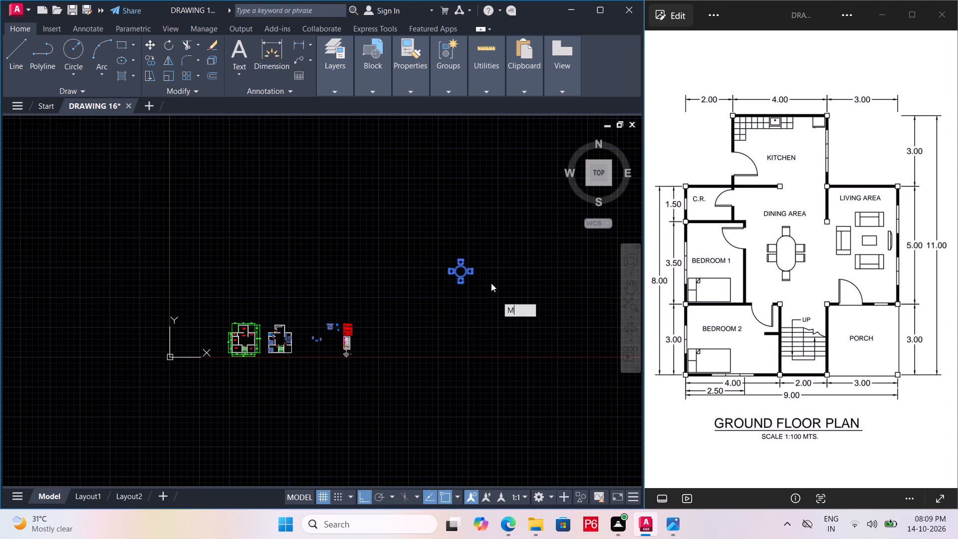
key("space")
left_click(454, 270)
scroll(270, 355, "up", 4)
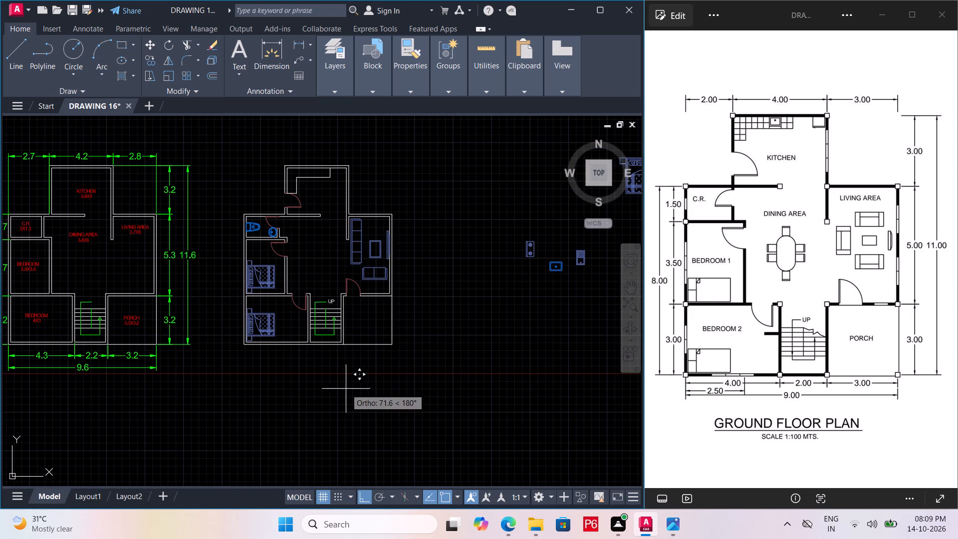
key("F8")
middle_click_drag(324, 357, 266, 321)
scroll(315, 355, "down", 1)
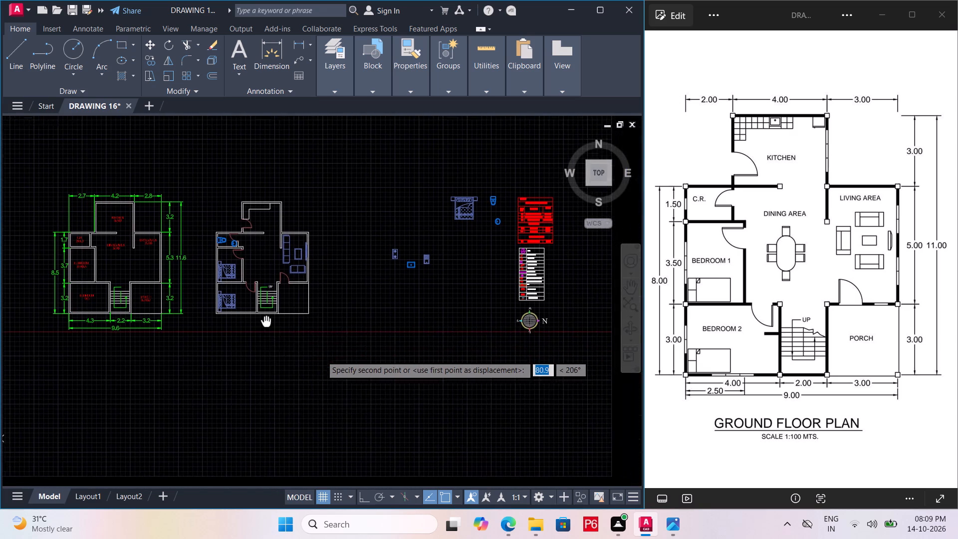
middle_click_drag(266, 321, 263, 320)
left_click(332, 375)
key("Escape")
key("ctrl+s")
key("ctrl+s")
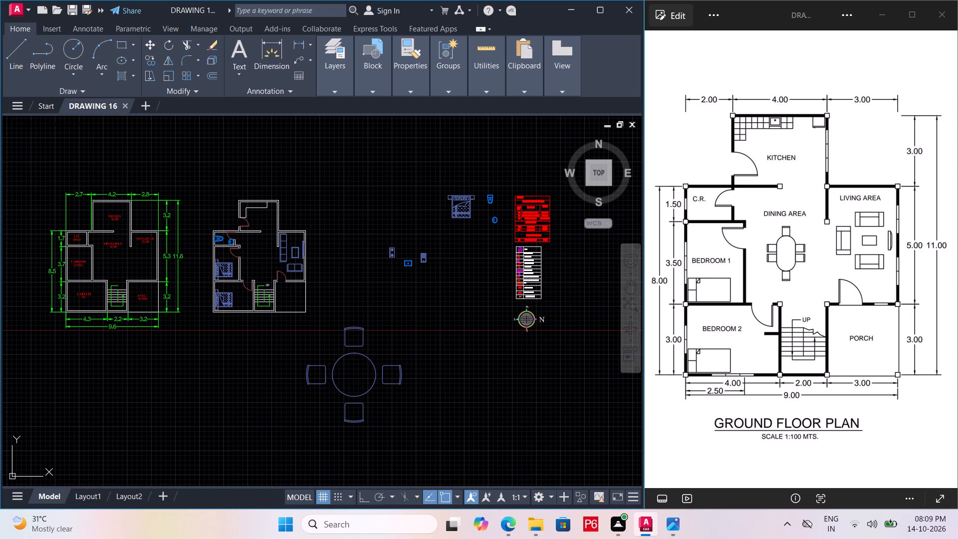
Scale the dining table with four chairs down by a factor of about 0.3 from the table's centre and save.
left_click(355, 377)
left_click_drag(370, 400, 370, 394)
left_click(370, 392)
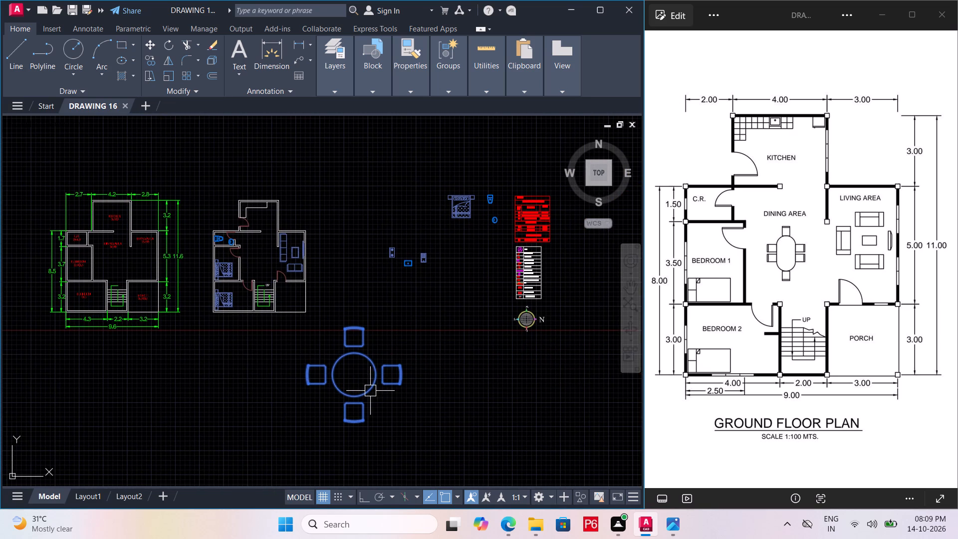
type("SC")
key("space")
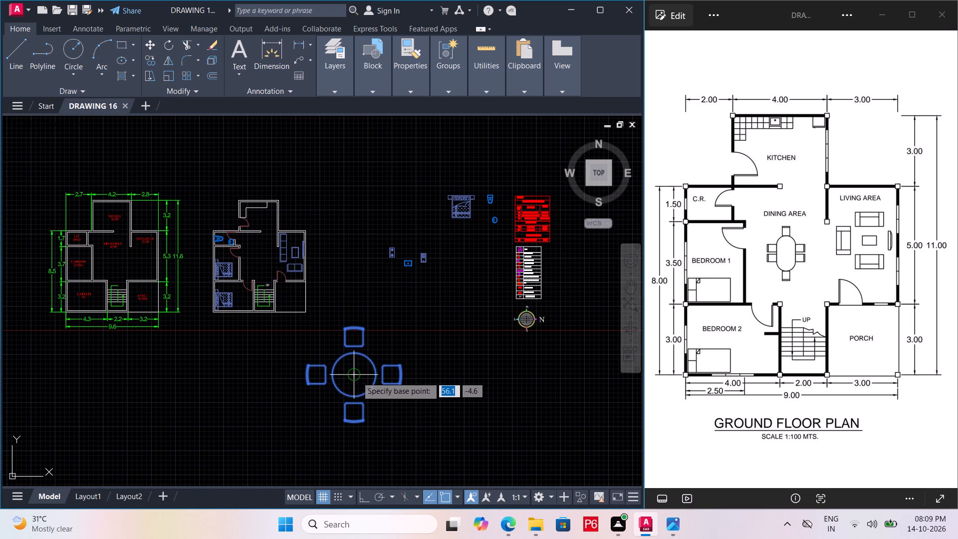
left_click(354, 377)
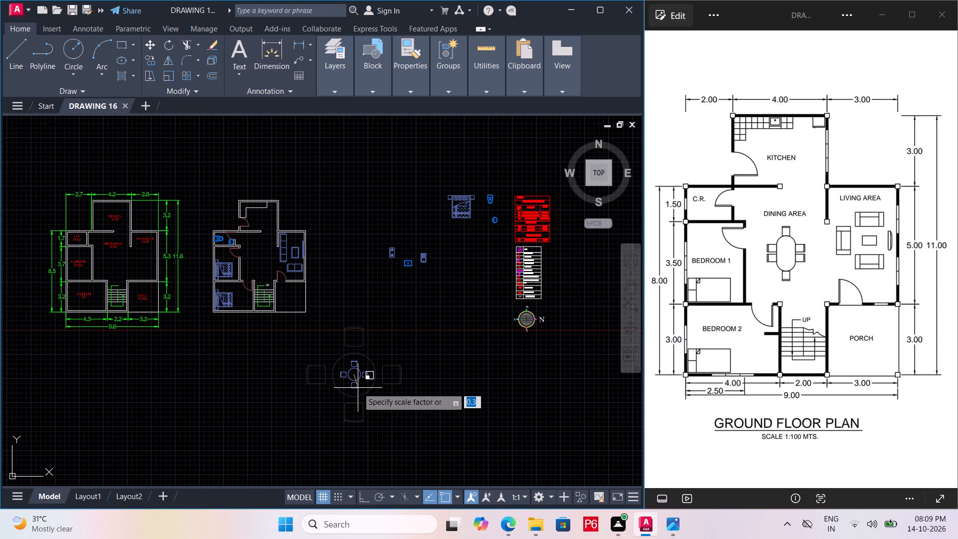
left_click(359, 387)
scroll(357, 380, "up", 2)
left_click(357, 380)
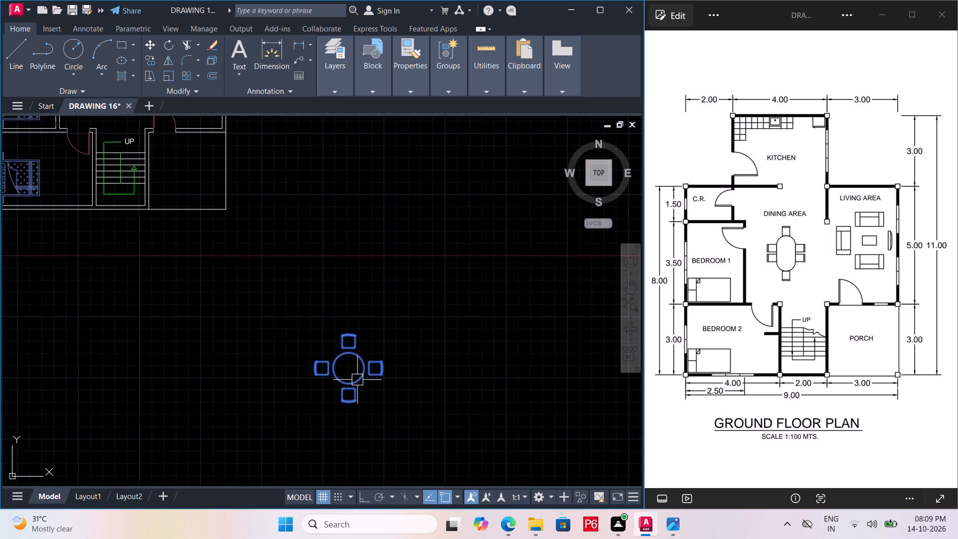
scroll(368, 378, "down", 2)
middle_click(368, 379)
key("ctrl+s")
key("ctrl+s")
Explode the dining set and delete its round tabletop, keeping the four chairs.
left_click(366, 380)
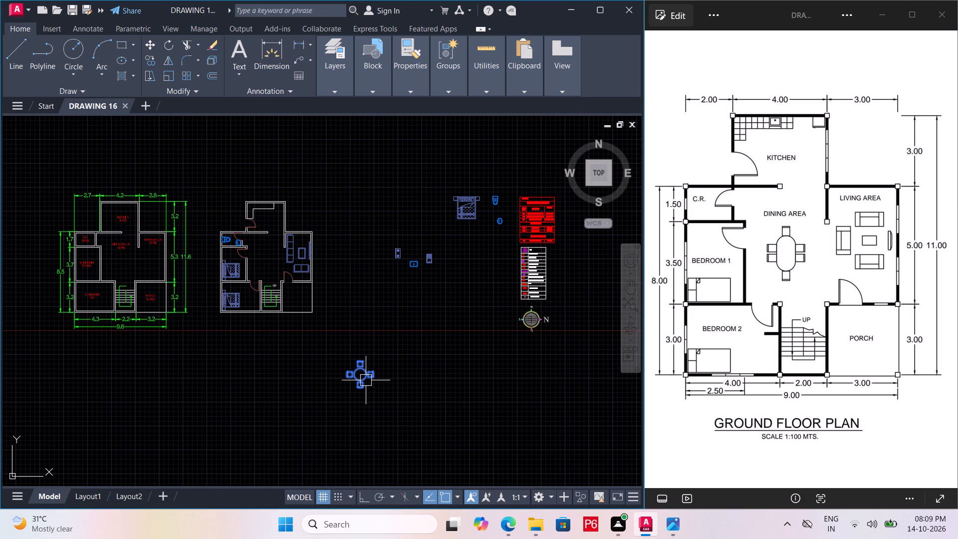
type("EXPL")
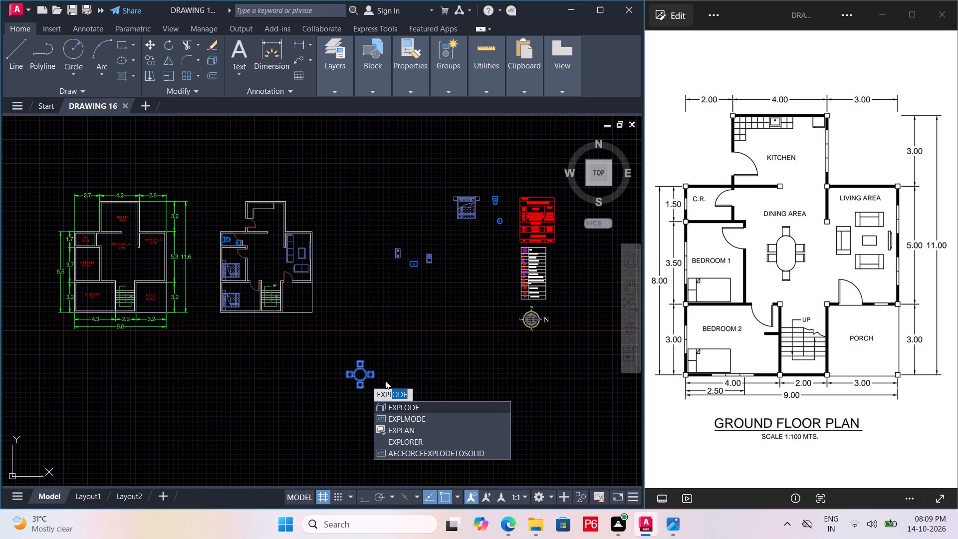
left_click(425, 412)
scroll(372, 383, "up", 3)
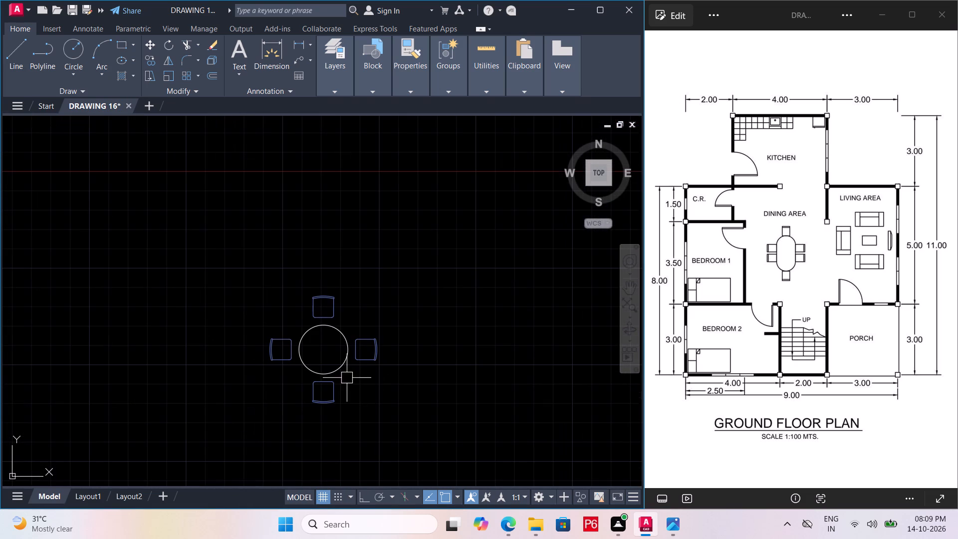
left_click(339, 369)
key("Delete")
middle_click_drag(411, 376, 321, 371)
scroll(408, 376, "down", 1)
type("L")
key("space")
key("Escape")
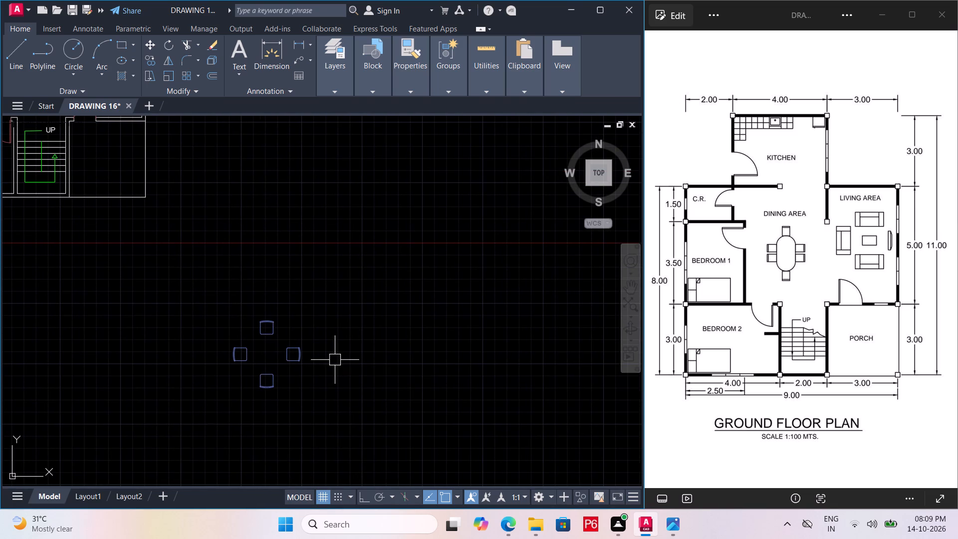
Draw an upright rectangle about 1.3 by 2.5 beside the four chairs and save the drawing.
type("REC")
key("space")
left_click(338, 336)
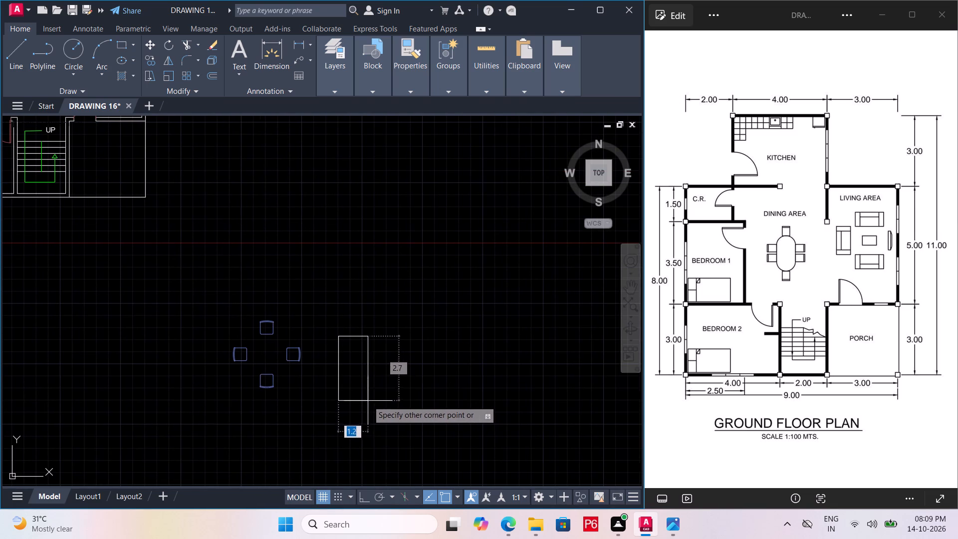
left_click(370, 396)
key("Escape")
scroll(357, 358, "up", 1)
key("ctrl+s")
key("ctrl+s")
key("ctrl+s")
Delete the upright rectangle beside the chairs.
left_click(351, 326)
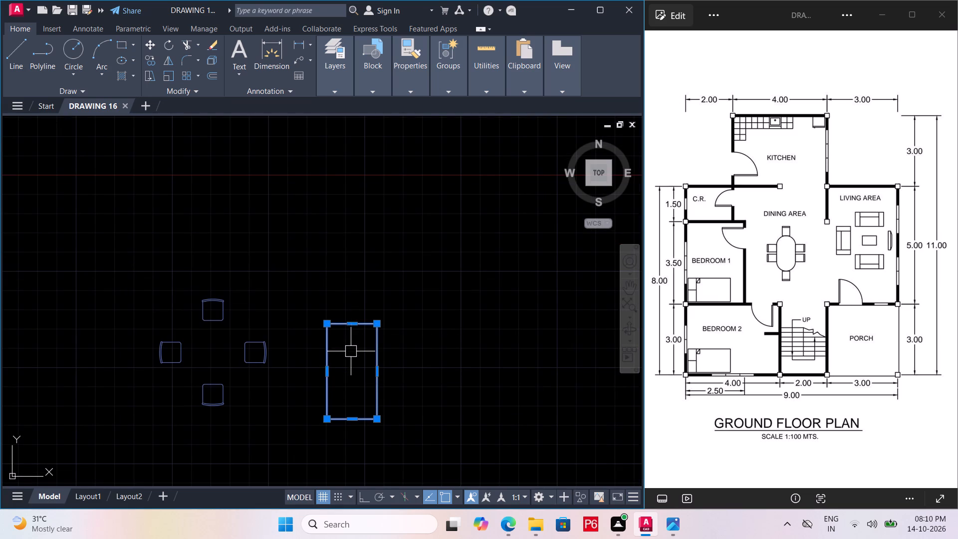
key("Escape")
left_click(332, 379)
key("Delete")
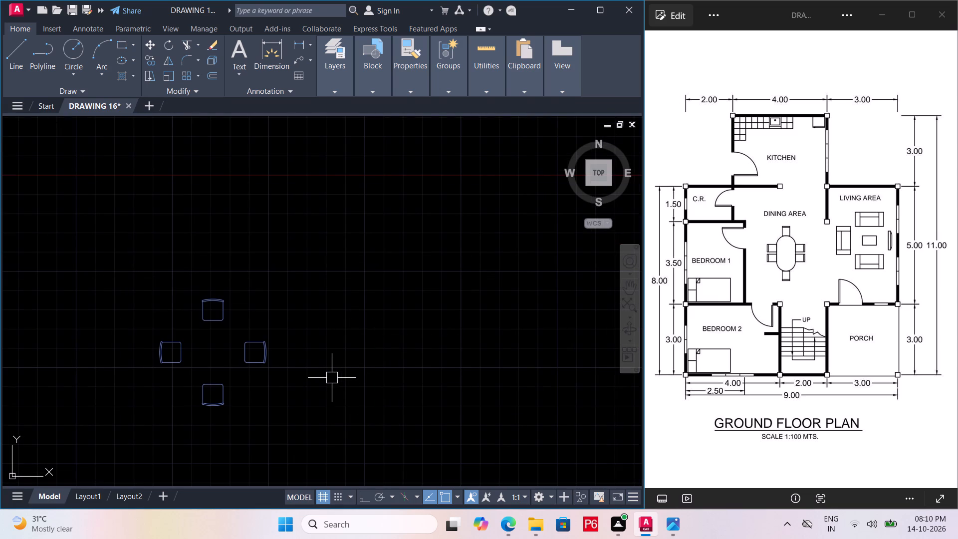
Draw a closed outline of separate lines, 1.5 wide and 2.5 high, beside the four chairs and save.
key("l")
key("space")
double_click(331, 303)
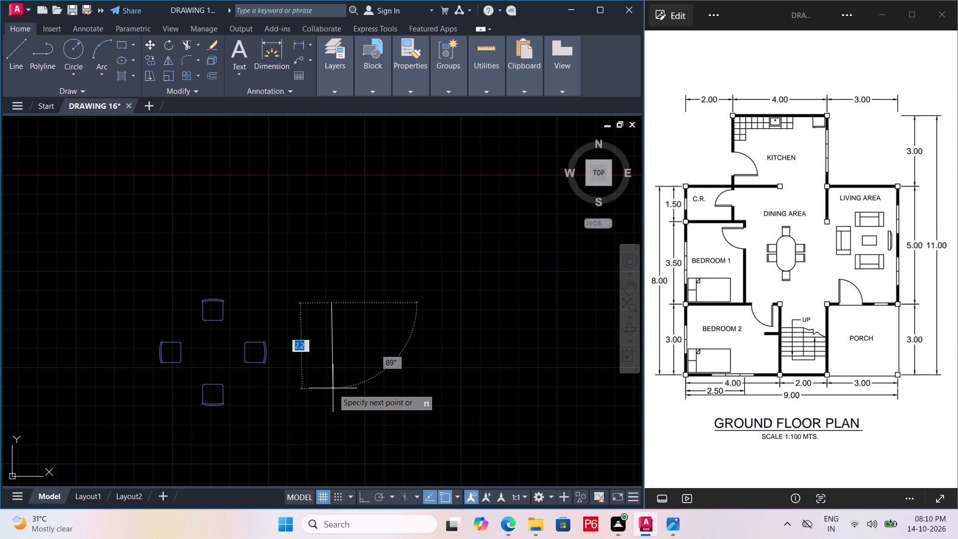
key("F8")
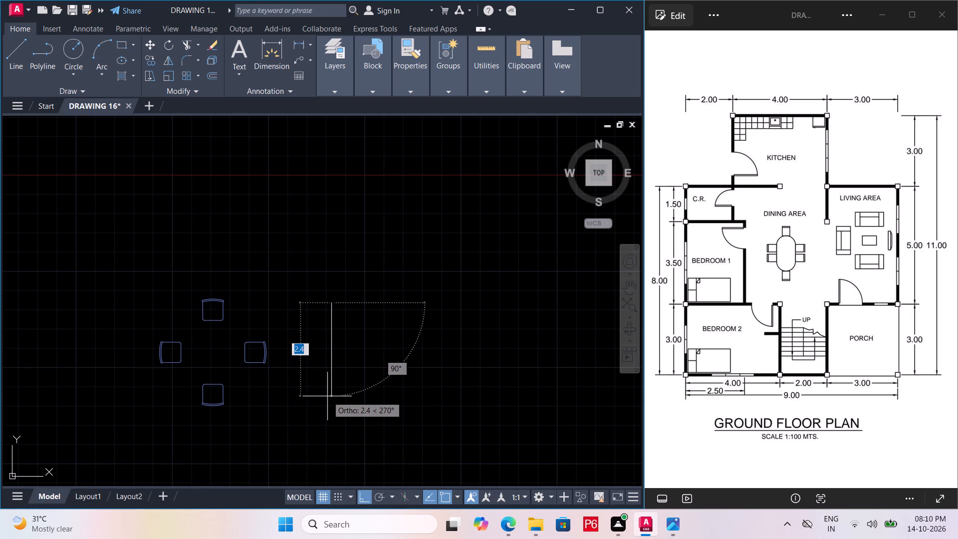
type("2.5")
key("Return")
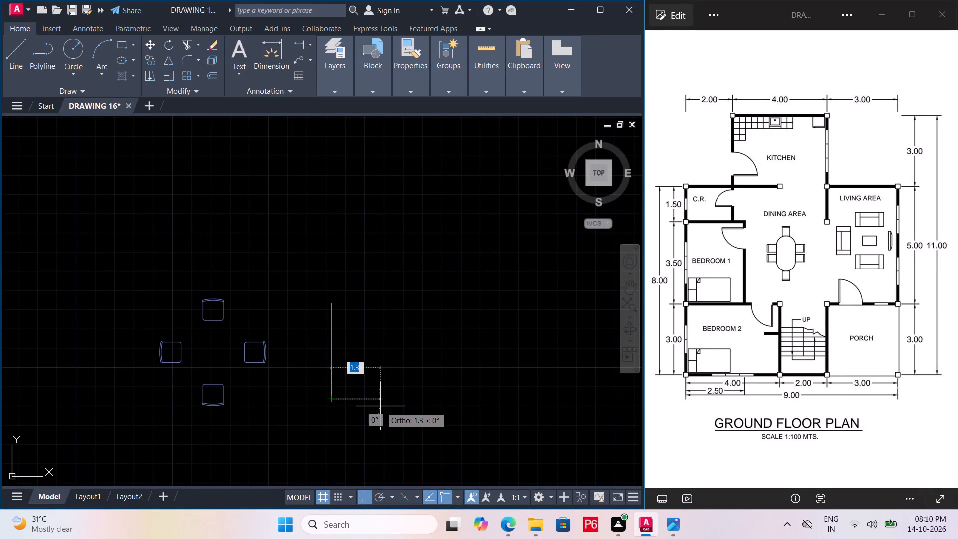
type("1.5")
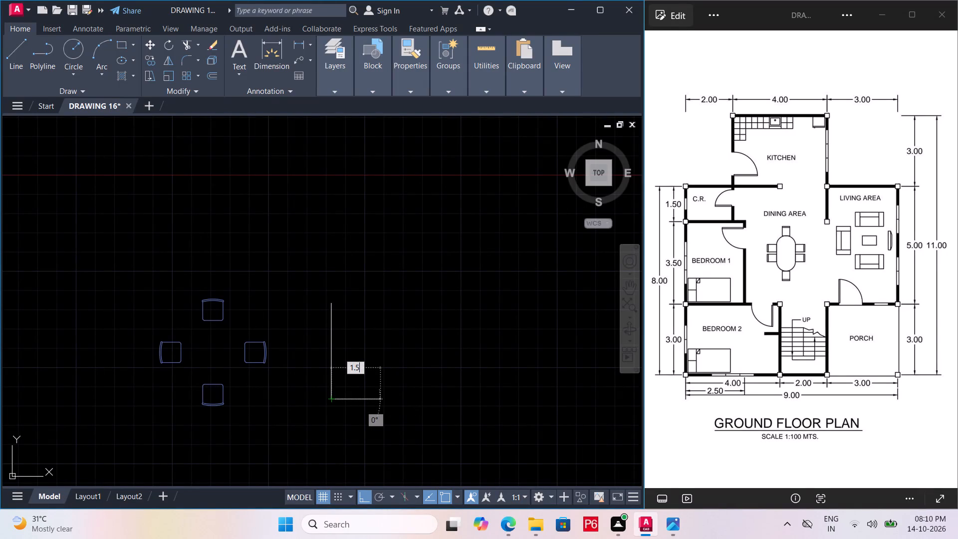
key("Return")
type("2.5")
key("Return")
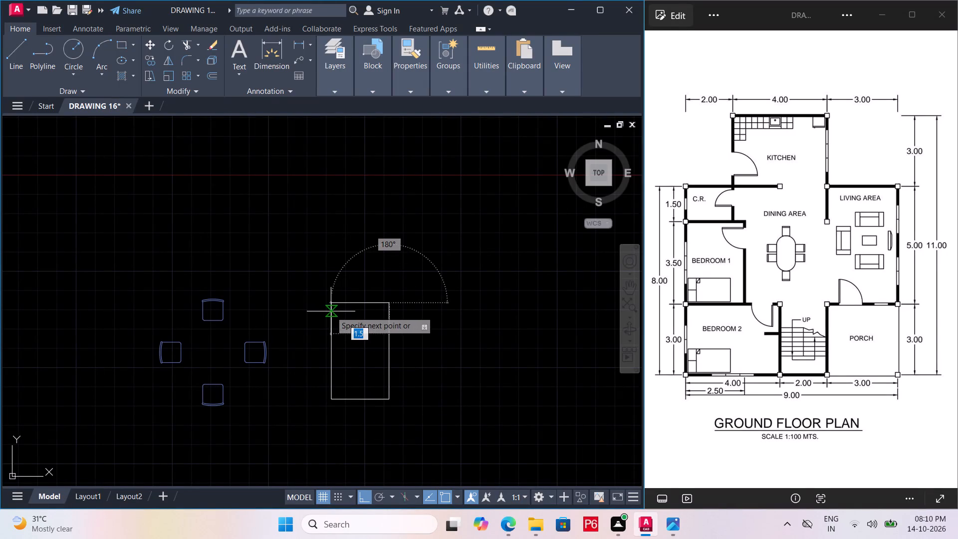
left_click(331, 308)
key("Escape")
key("ctrl+s")
key("ctrl+s")
key("ctrl+s")
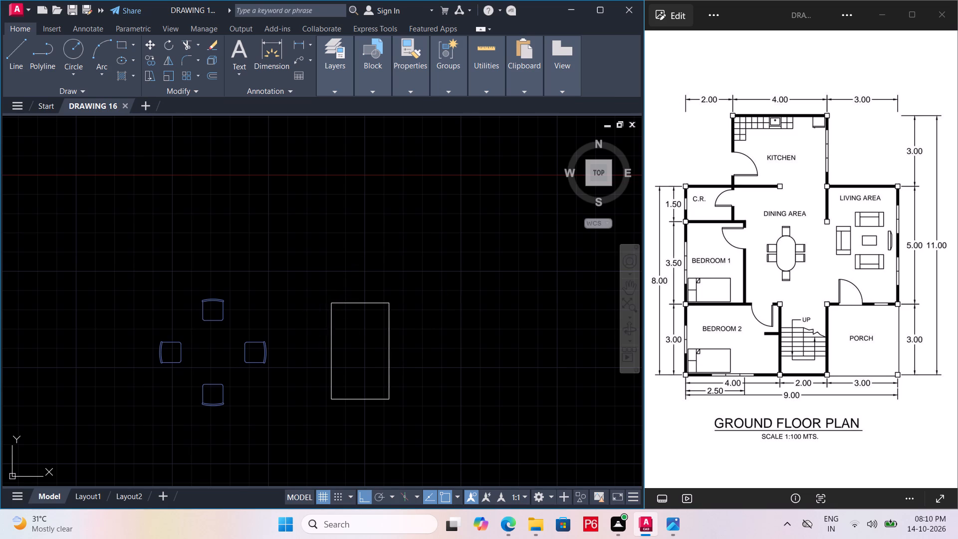
key("ctrl+s")
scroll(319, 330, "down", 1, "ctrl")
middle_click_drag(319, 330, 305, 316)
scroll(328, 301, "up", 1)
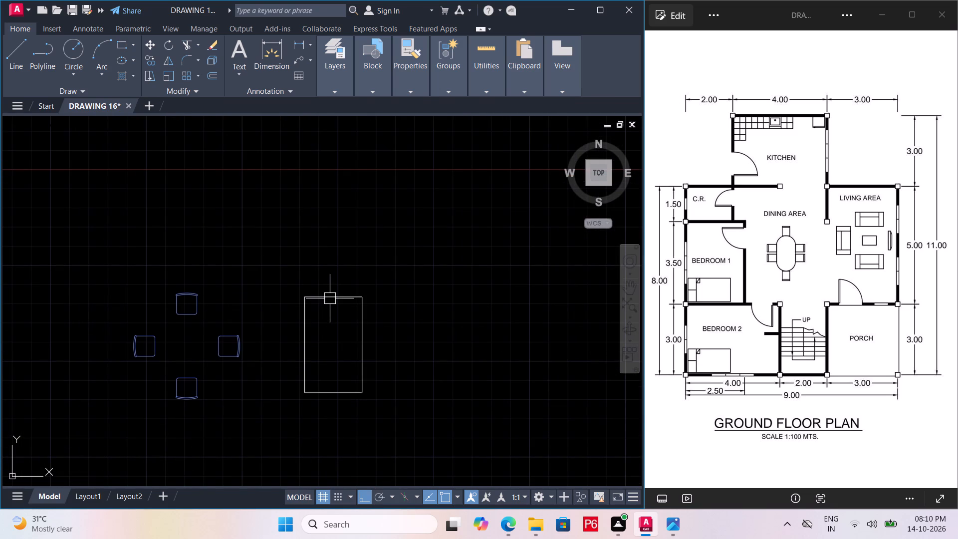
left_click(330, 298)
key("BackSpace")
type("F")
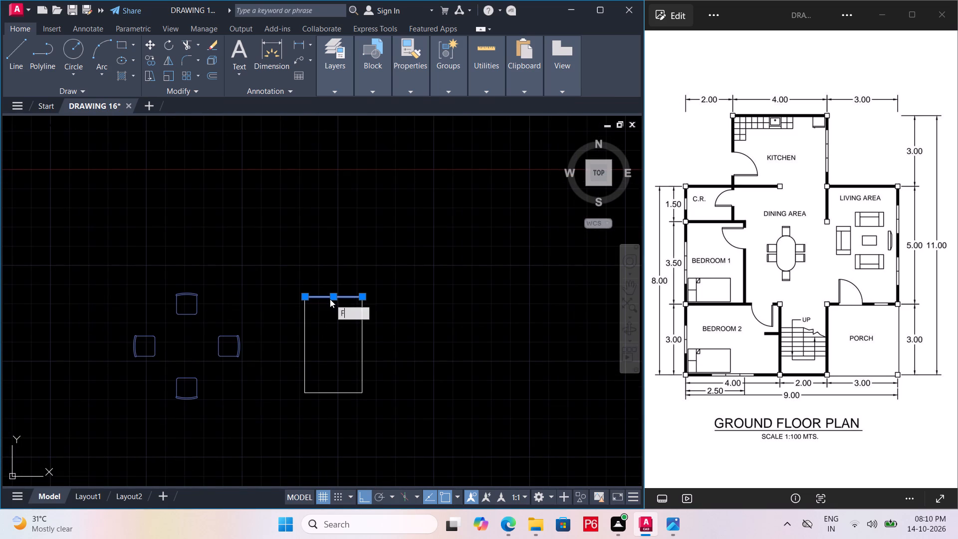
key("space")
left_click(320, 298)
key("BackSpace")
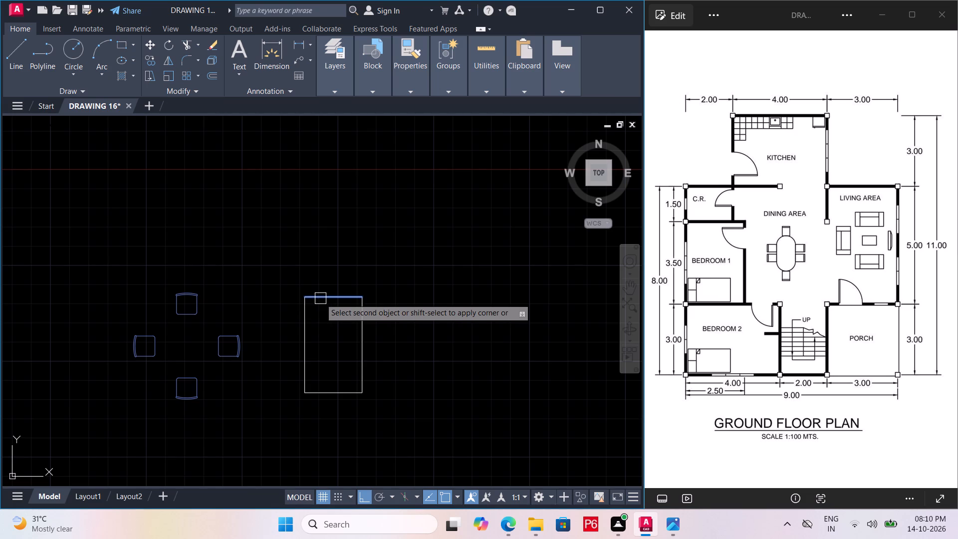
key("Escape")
Delete the two short end lines of the 1.5 by 2.5 outline, keeping its long sides.
left_click(331, 299)
key("BackSpace")
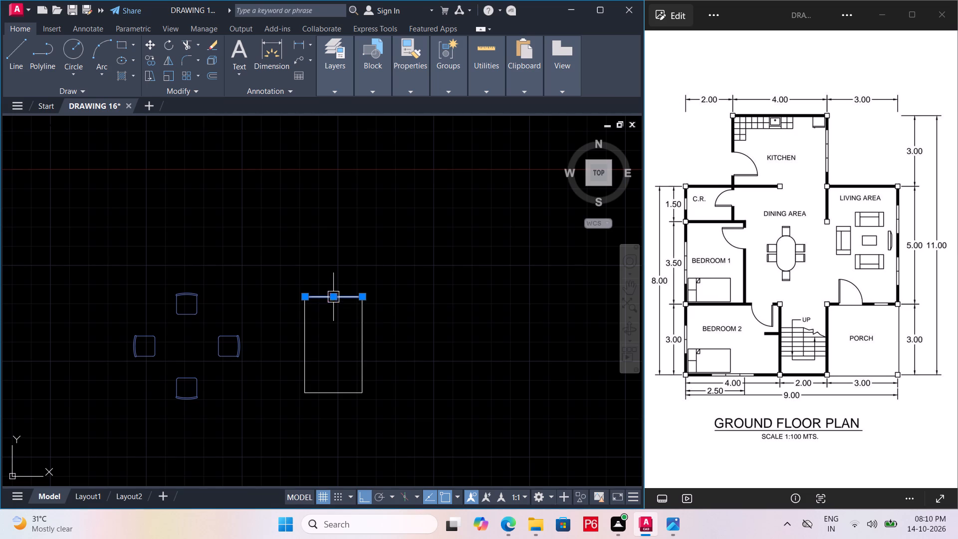
key("BackSpace")
key("BackSpace")
key("BackSpace")
double_click(336, 395)
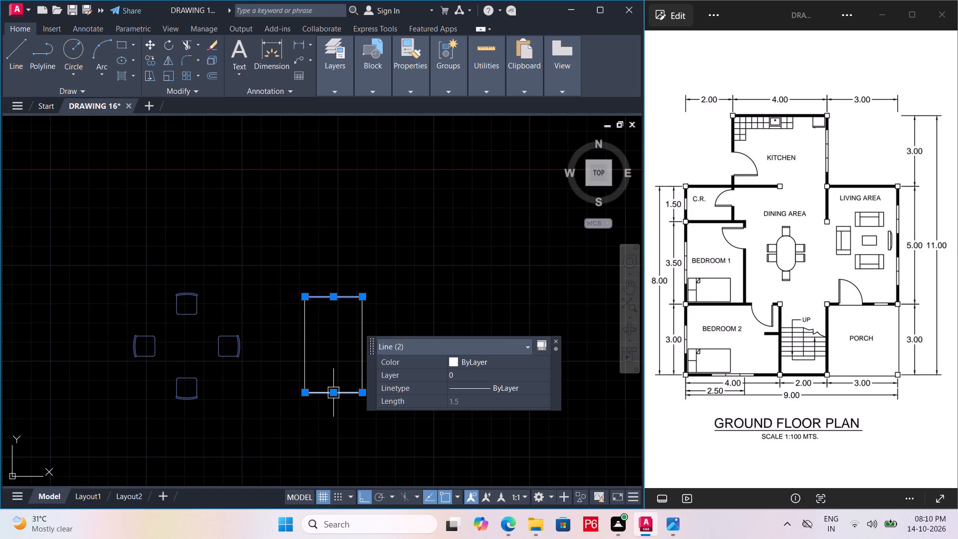
key("BackSpace")
key("Delete")
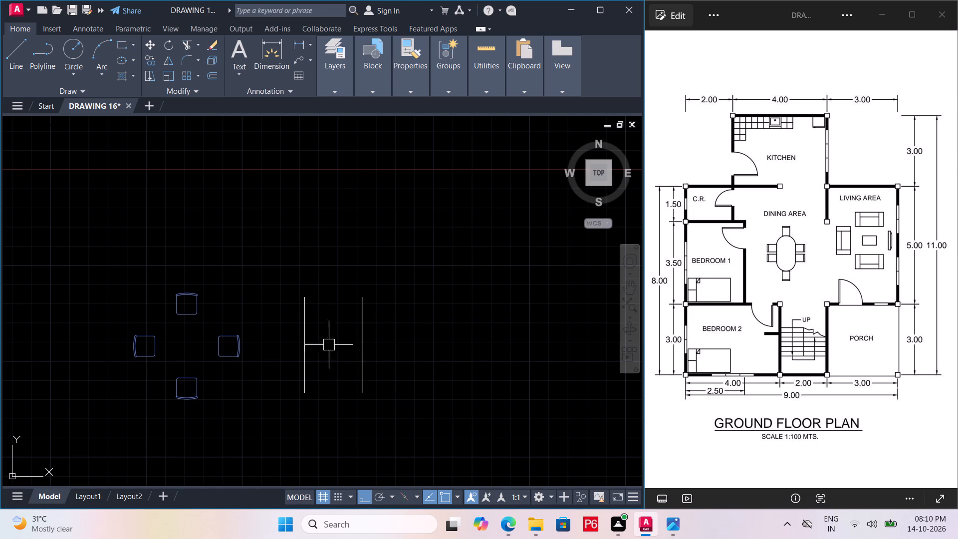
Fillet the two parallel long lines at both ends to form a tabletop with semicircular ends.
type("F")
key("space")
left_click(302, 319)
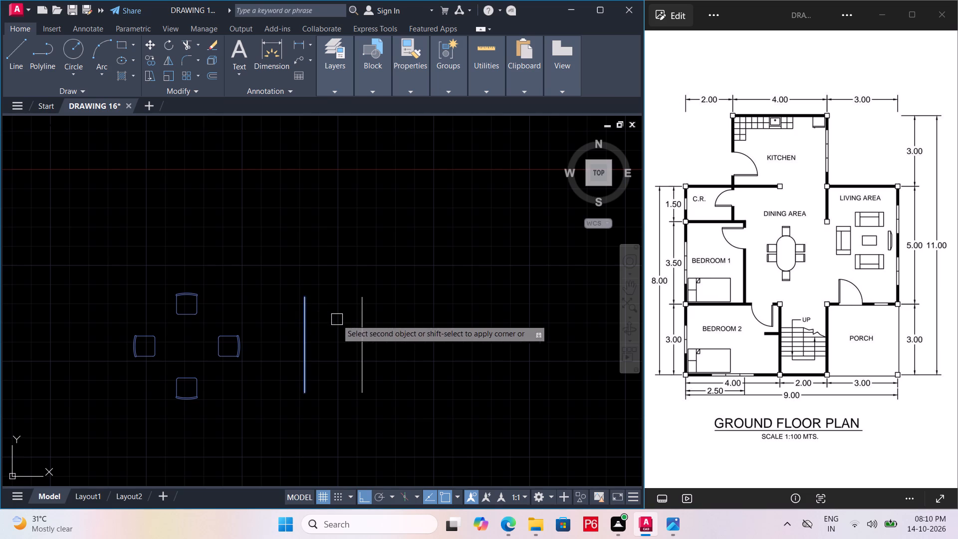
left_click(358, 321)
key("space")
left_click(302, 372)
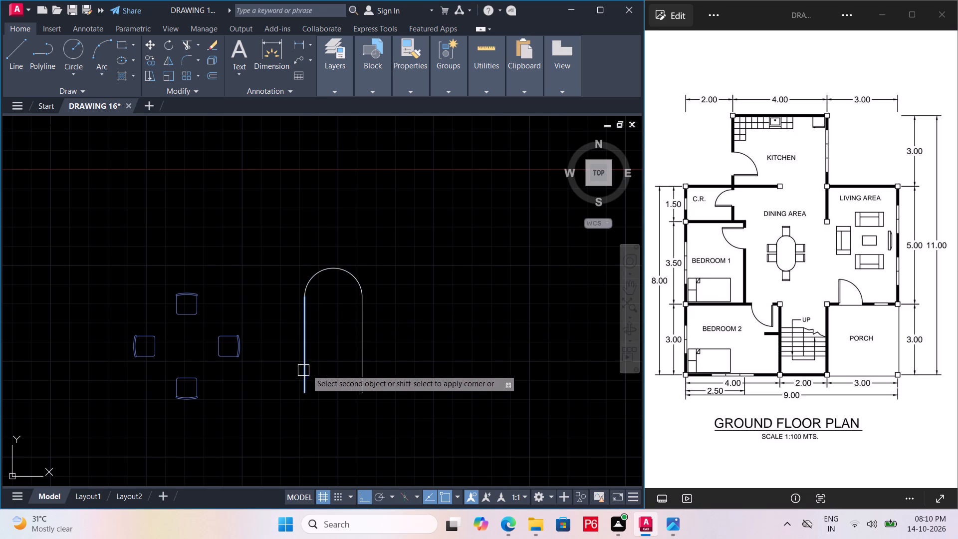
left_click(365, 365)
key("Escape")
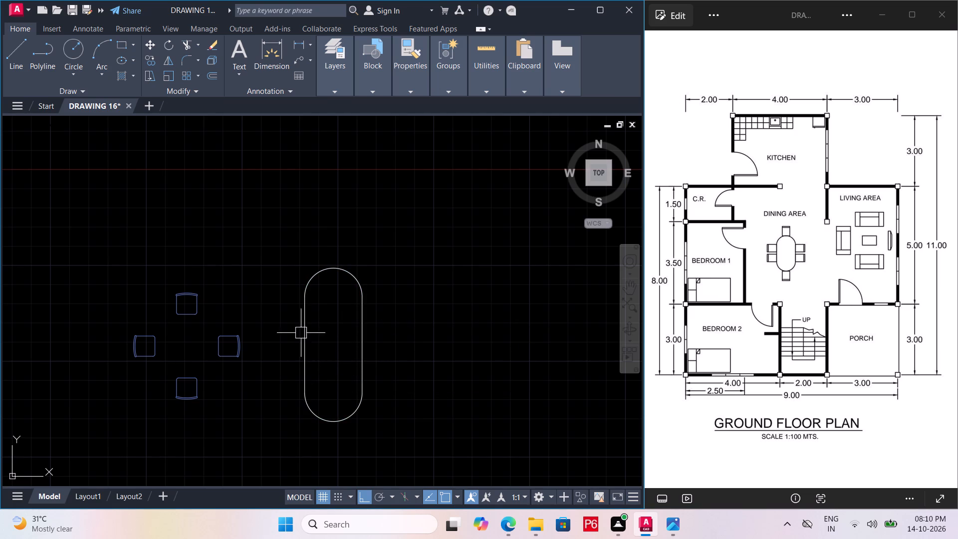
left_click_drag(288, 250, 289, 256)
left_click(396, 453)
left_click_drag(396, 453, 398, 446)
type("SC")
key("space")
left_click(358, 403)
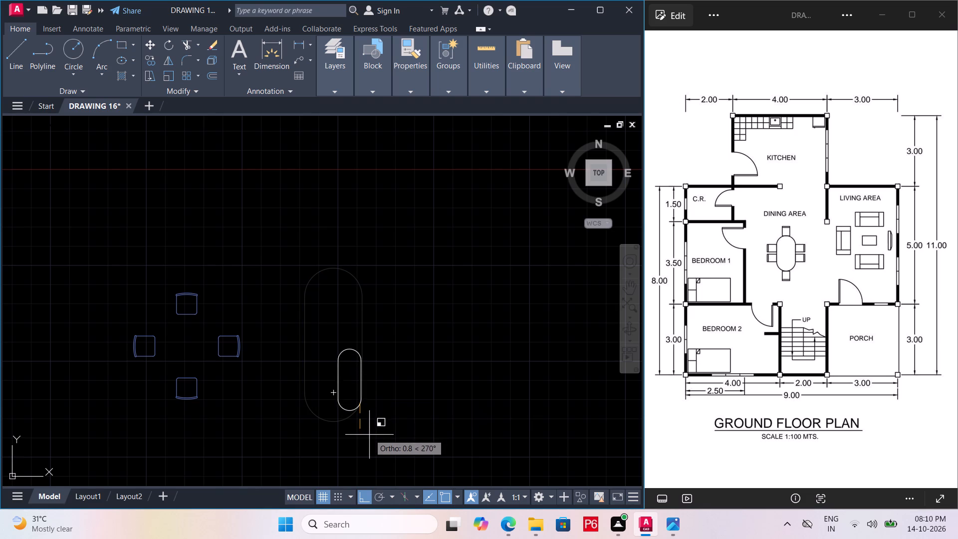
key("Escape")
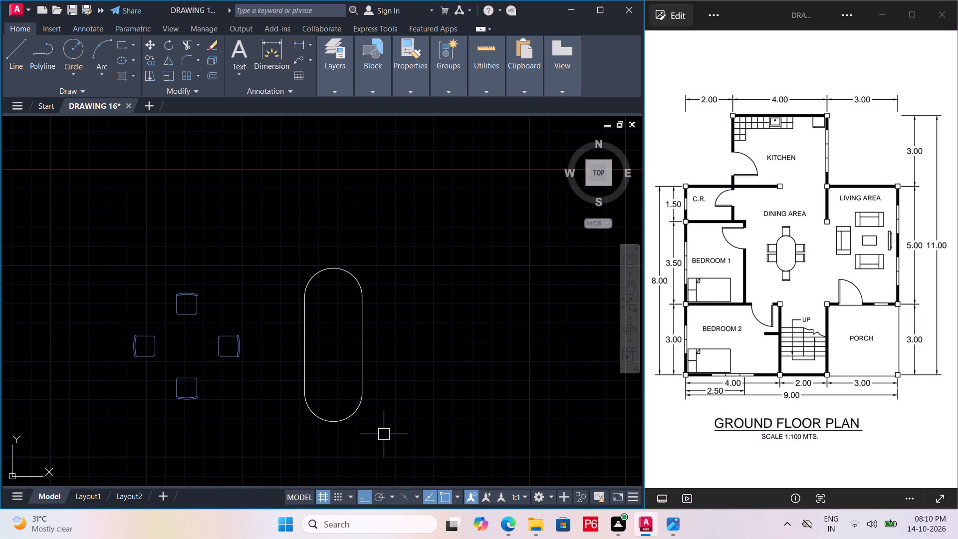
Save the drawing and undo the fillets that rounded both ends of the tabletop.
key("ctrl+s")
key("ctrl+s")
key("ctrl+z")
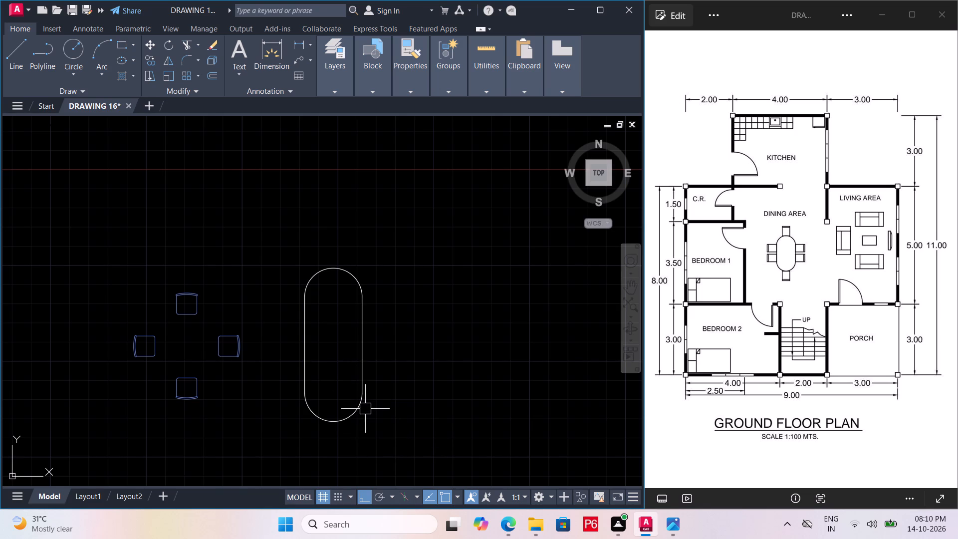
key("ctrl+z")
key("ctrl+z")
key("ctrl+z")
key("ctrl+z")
Shorten the tabletop's two parallel long lines from their upper ends to about 1.9 each and save the drawing.
double_click(308, 339)
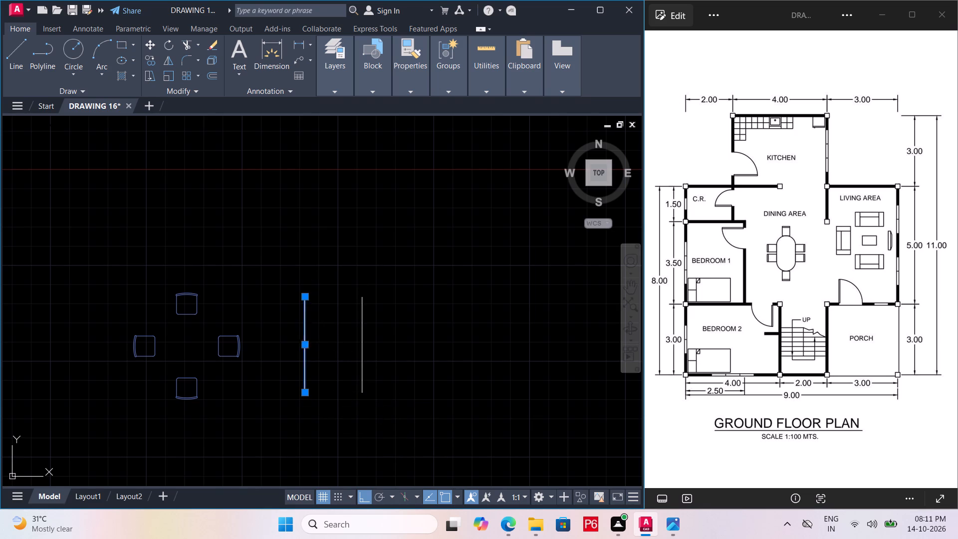
left_click(303, 296)
left_click(304, 321)
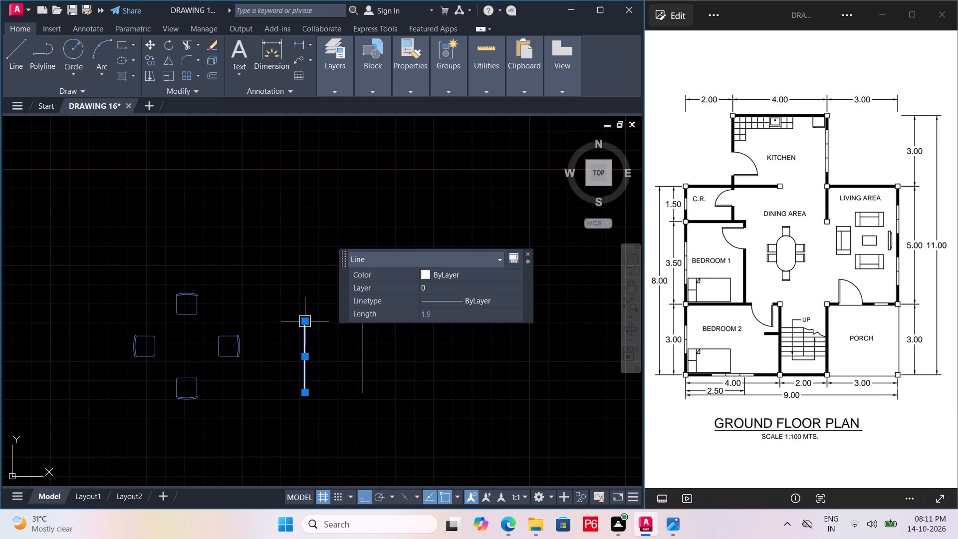
middle_click_drag(334, 351, 333, 403)
left_click(359, 380)
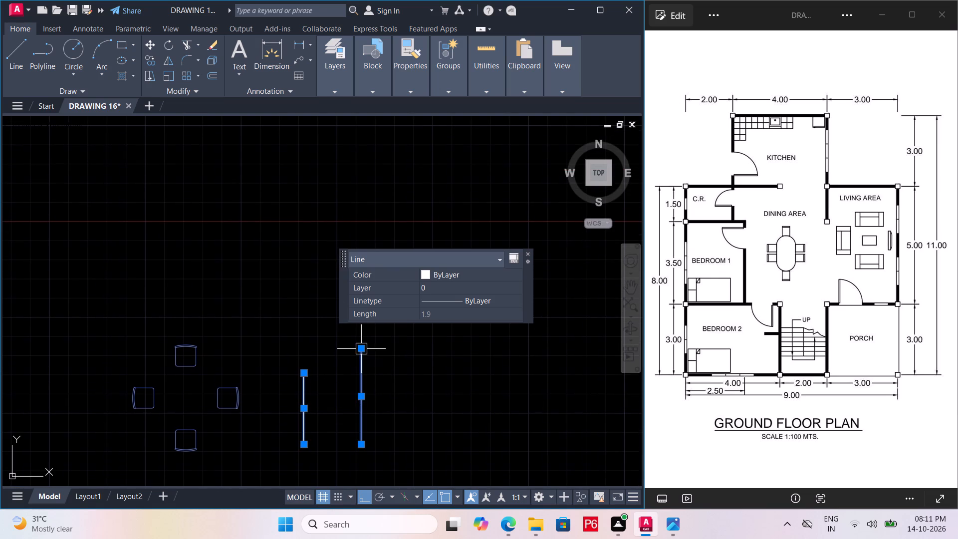
left_click(360, 348)
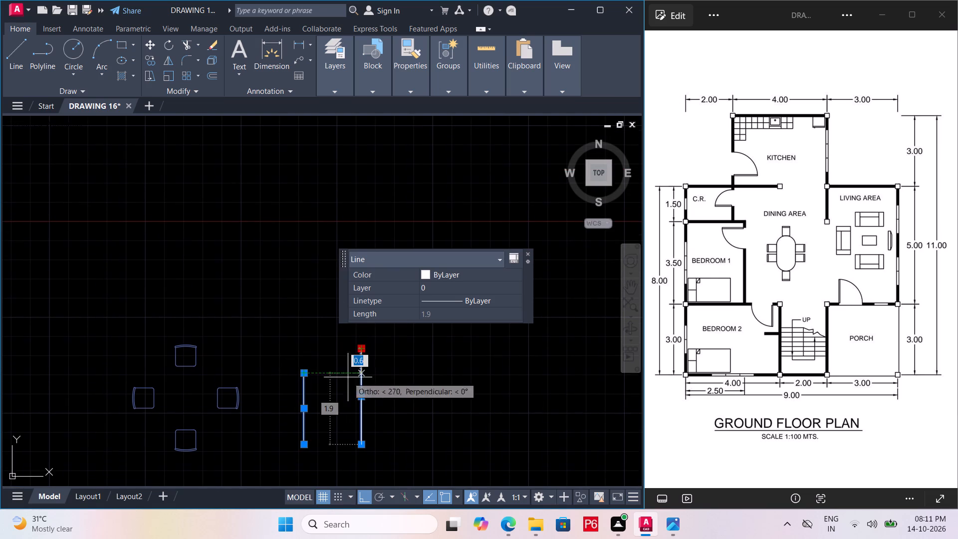
scroll(364, 378, "up", 3)
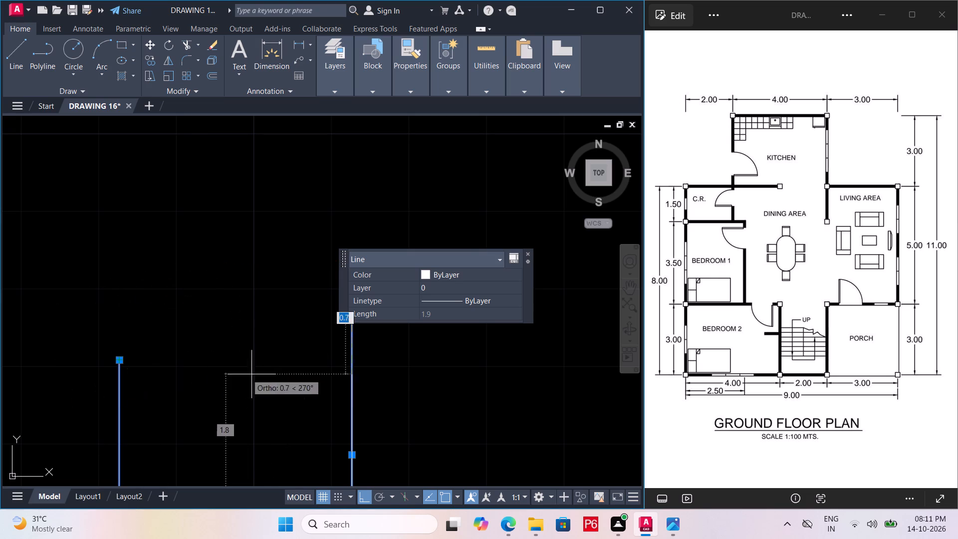
left_click(356, 353)
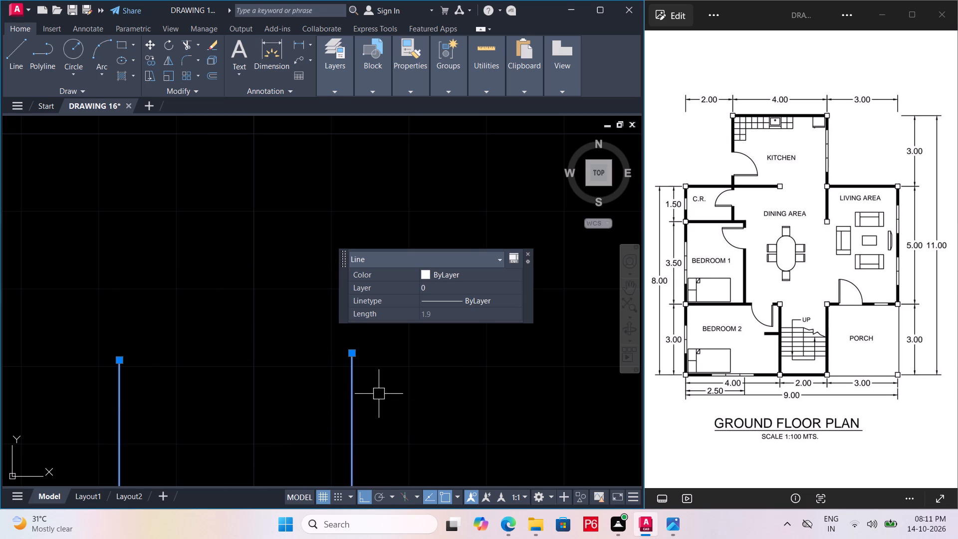
key("Escape")
scroll(379, 394, "down", 1)
middle_click_drag(379, 394, 389, 380)
key("ctrl+s")
key("ctrl+s")
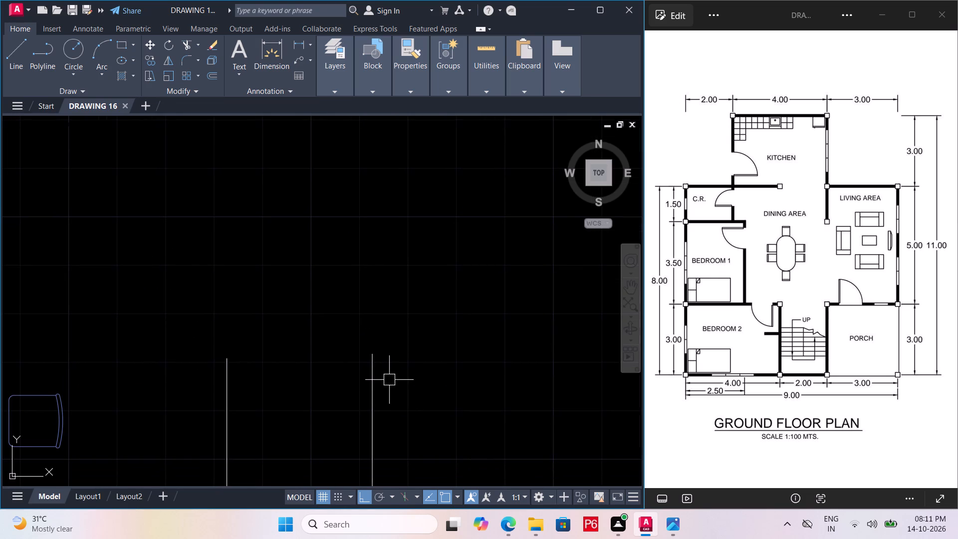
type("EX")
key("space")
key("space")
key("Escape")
Draw a horizontal helper line about 2.6 long from the left long line's upper end across the right one.
type("L")
key("space")
left_click(230, 361)
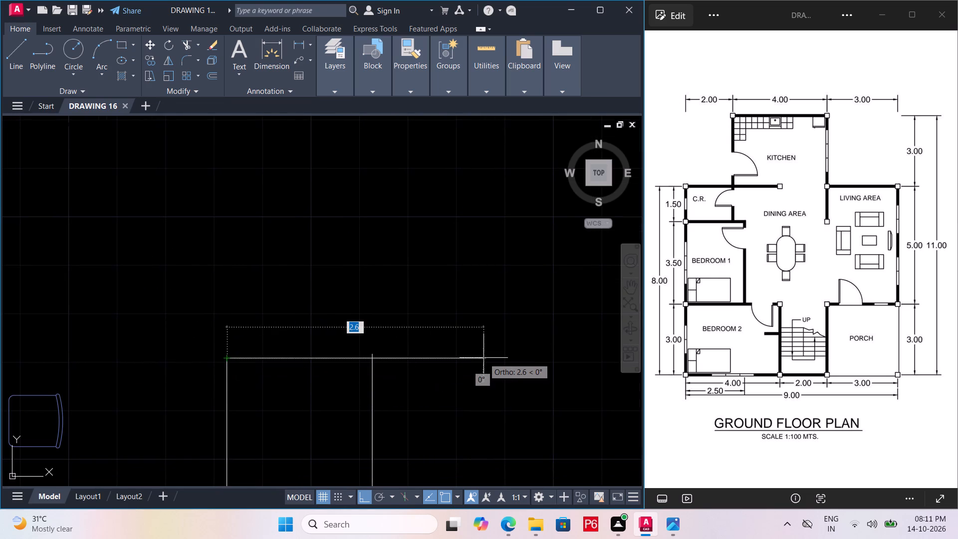
double_click(480, 360)
key("Escape")
Trim the helper line's overhang and the right long line's excess above it, and save the drawing.
type("TR")
key("space")
key("space")
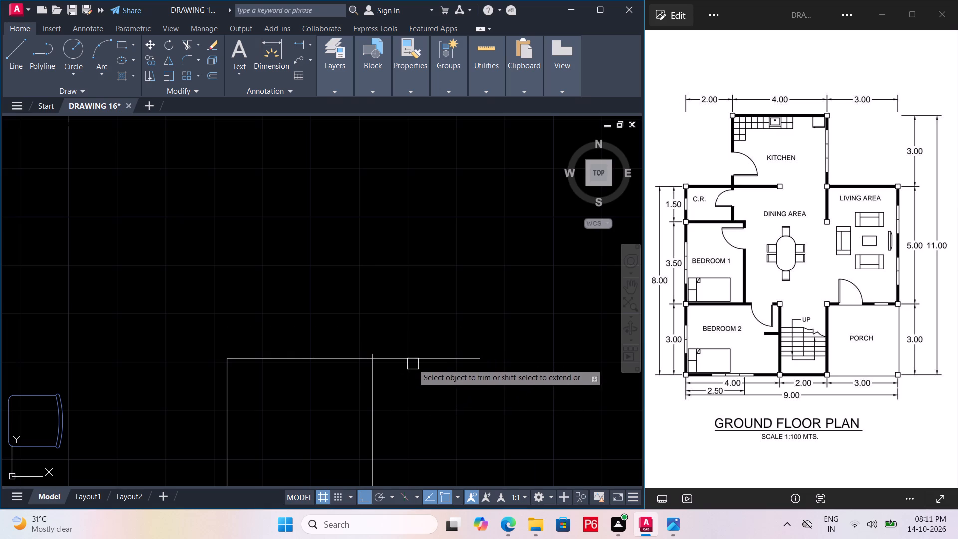
left_click(413, 363)
scroll(371, 350, "up", 2)
left_click_drag(374, 360, 377, 355)
scroll(380, 354, "down", 2)
key("ctrl+s")
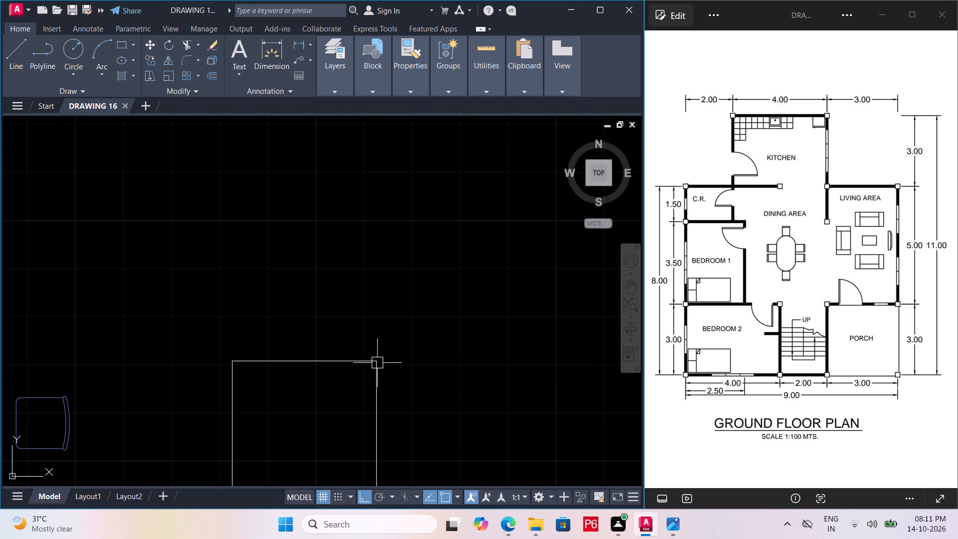
key("ctrl+s")
key("ctrl+s")
Delete the horizontal helper line joining the upper ends of the two long lines.
double_click(348, 366)
key("Delete")
Fillet the lower ends of the two shortened parallel lines with a semicircular arc.
scroll(318, 389, "down", 1)
middle_click_drag(318, 389, 311, 319)
left_click_drag(212, 266, 251, 299)
left_click(420, 440)
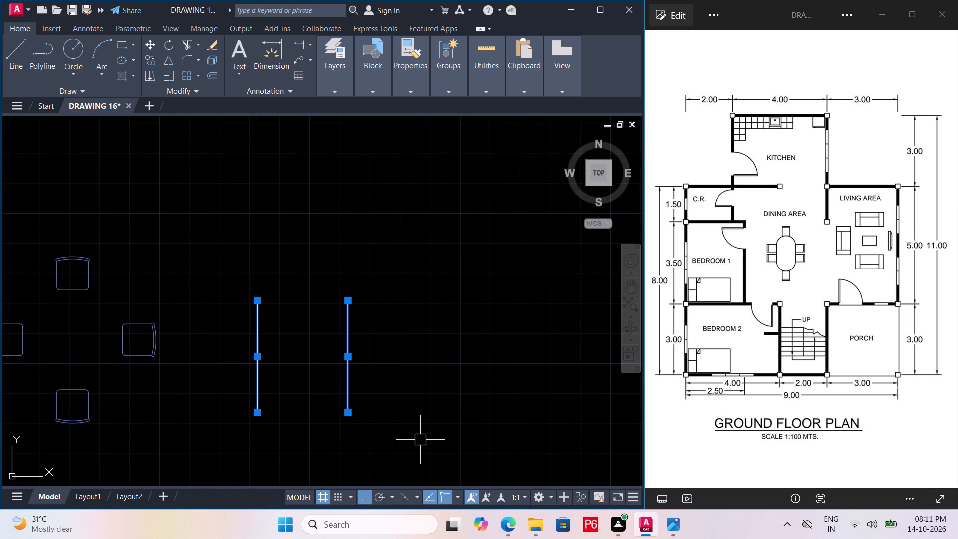
key("Escape")
type("F")
key("space")
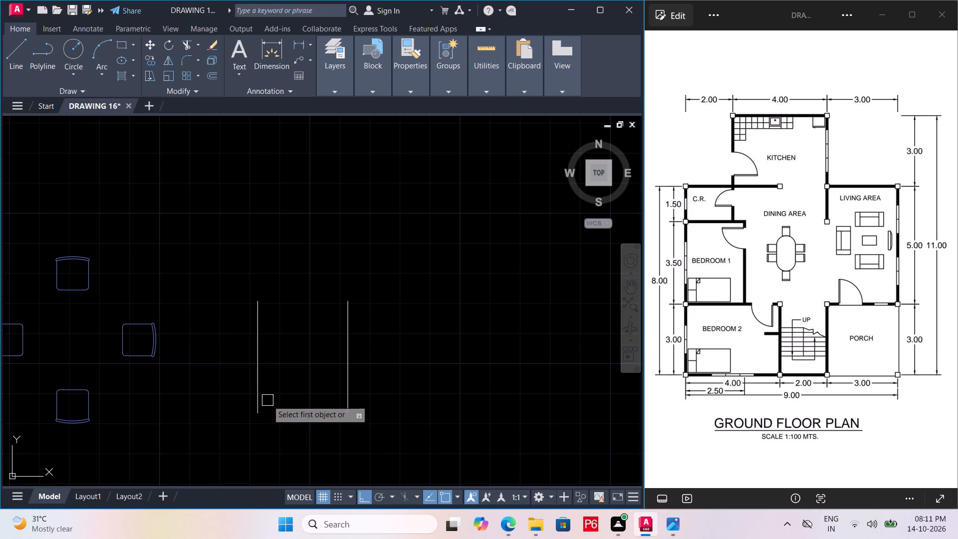
left_click_drag(258, 391, 263, 390)
left_click(351, 382)
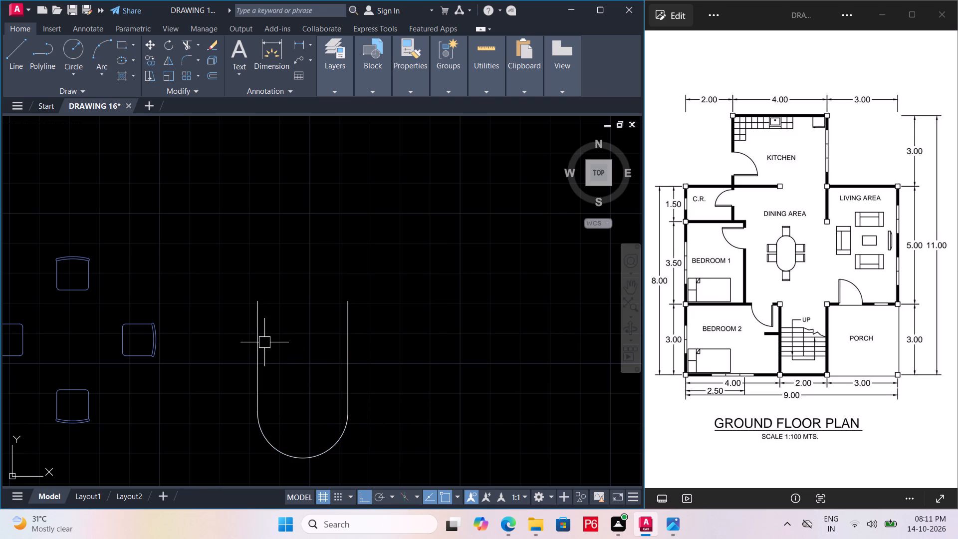
Fillet the upper ends of the two parallel lines to close the rounded tabletop, and save the drawing.
key("f")
key("space")
left_click(261, 340)
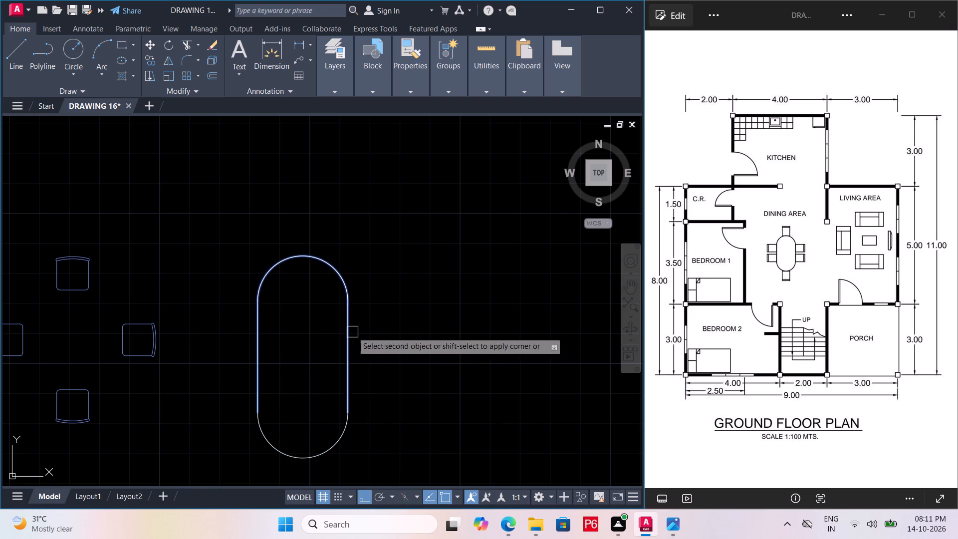
left_click(352, 332)
scroll(355, 349, "down", 1, "ctrl")
key("ctrl+s")
key("ctrl+s")
key("ctrl+s")
key("ctrl+s")
key("ctrl+s")
key("ctrl+s")
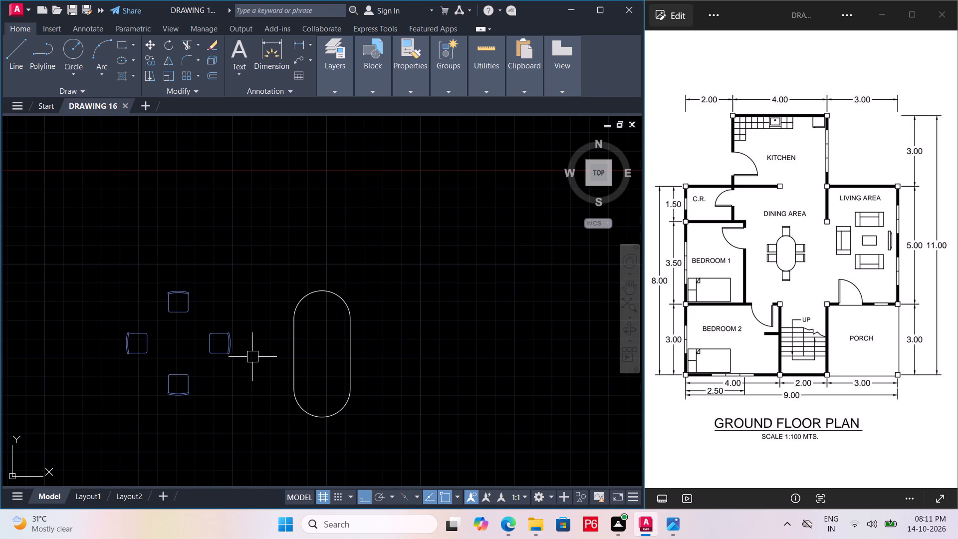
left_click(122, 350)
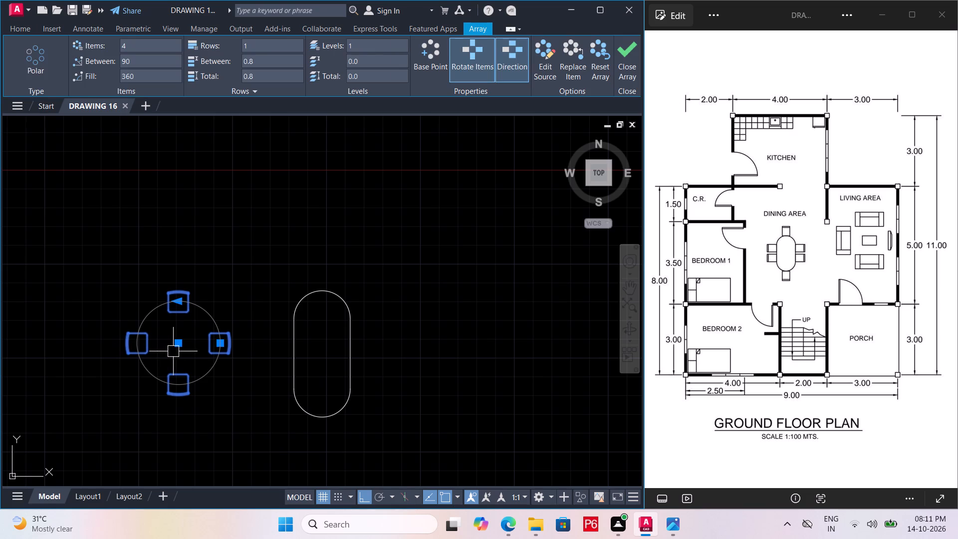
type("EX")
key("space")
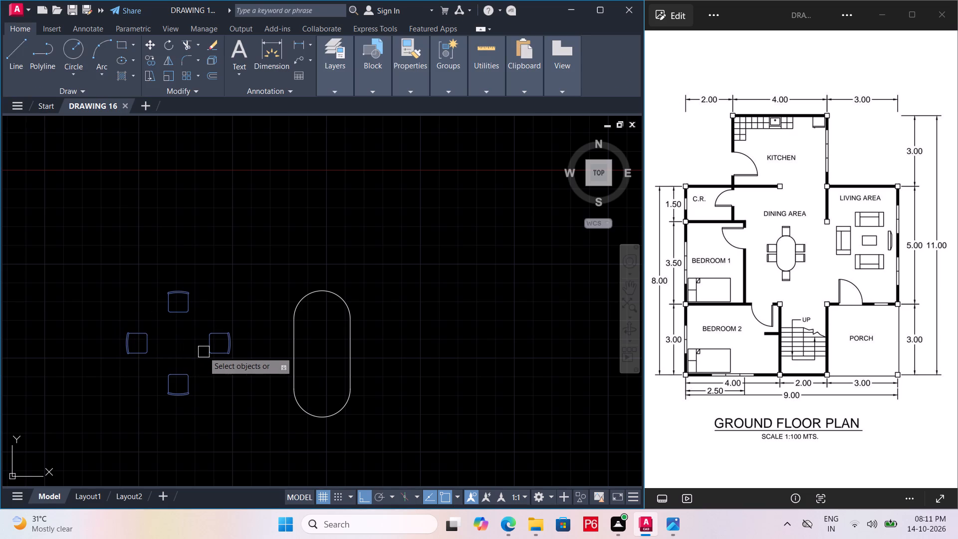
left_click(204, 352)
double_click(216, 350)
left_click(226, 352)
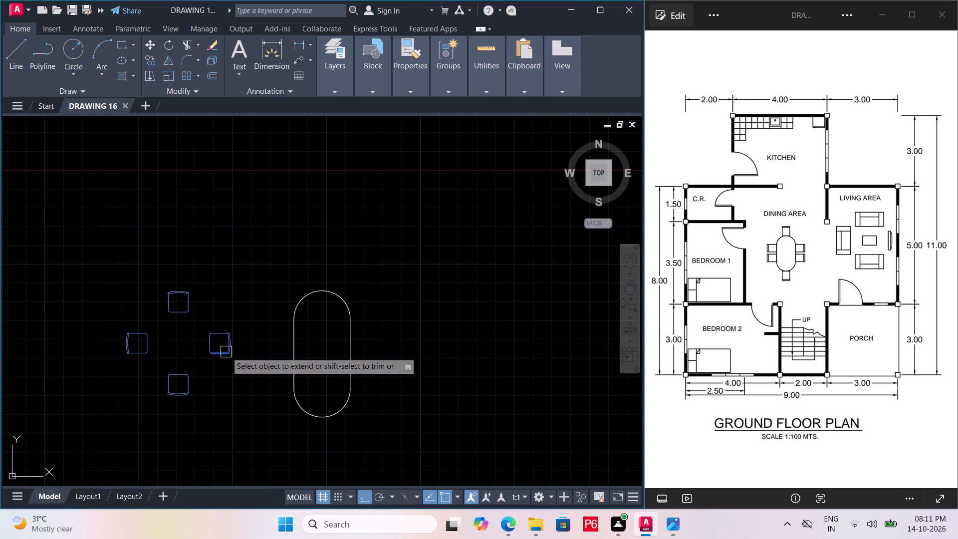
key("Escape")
Explode the polar array of four chairs into separate chair blocks.
left_click_drag(44, 251, 56, 255)
double_click(267, 439)
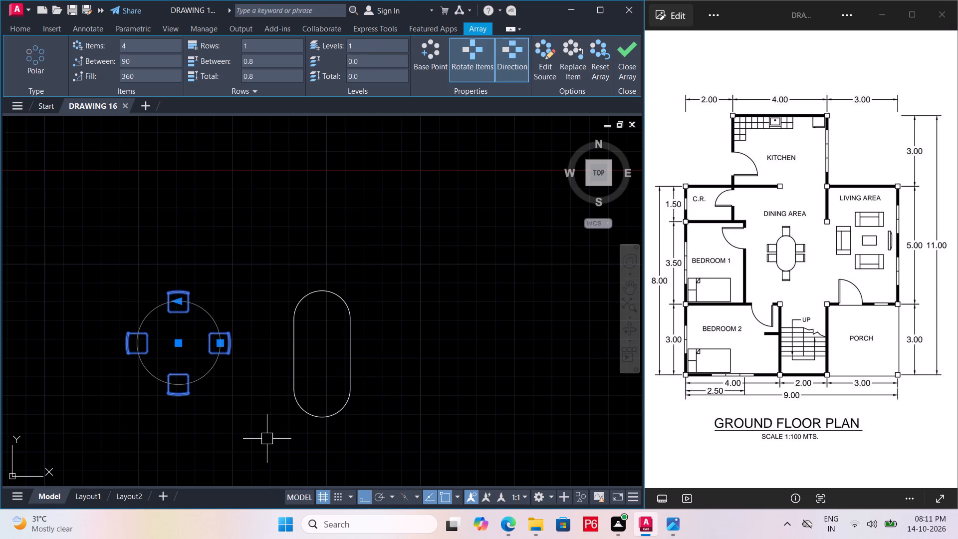
type("EXPL")
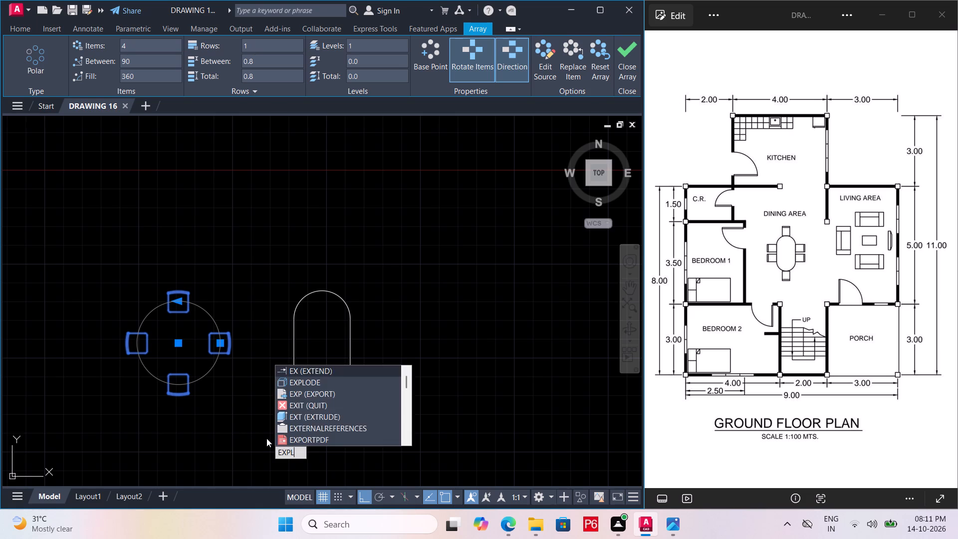
left_click(330, 393)
double_click(191, 388)
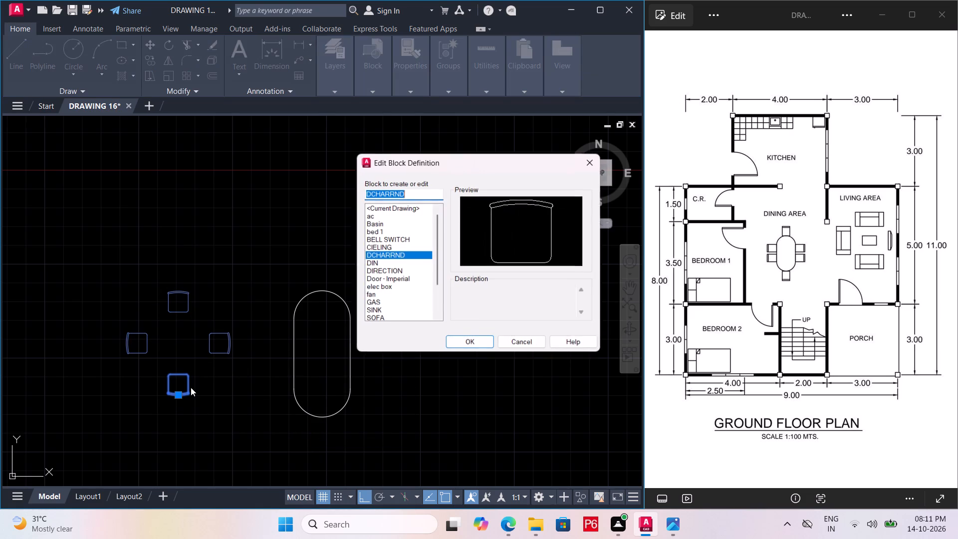
left_click(596, 164)
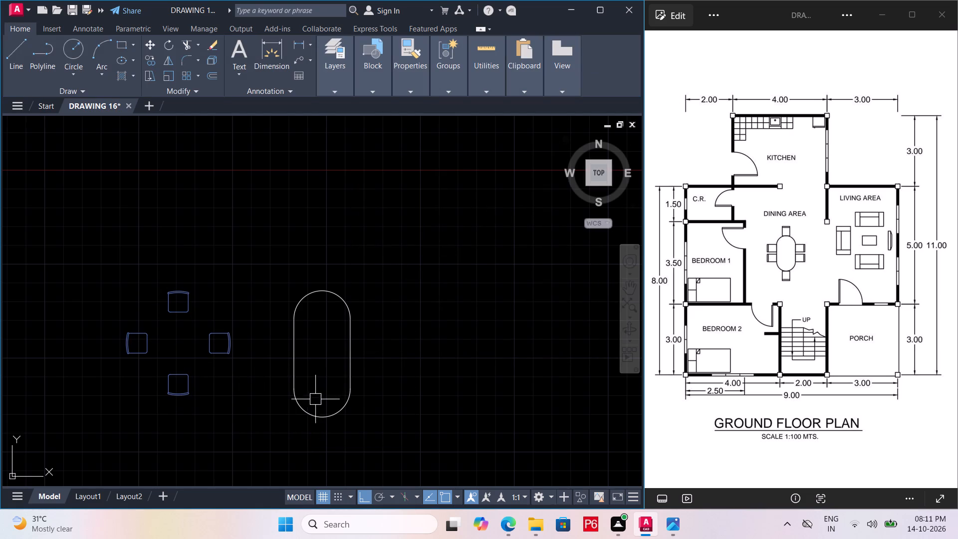
Copy the leftmost chair horizontally to a spot just outside the tabletop's left long side, facing the table.
left_click(142, 354)
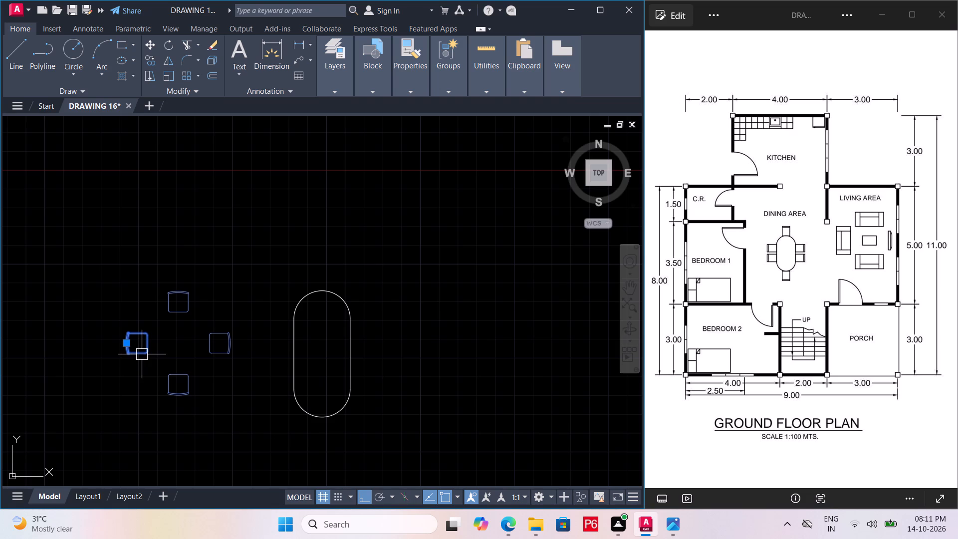
type("CO")
key("space")
left_click(142, 354)
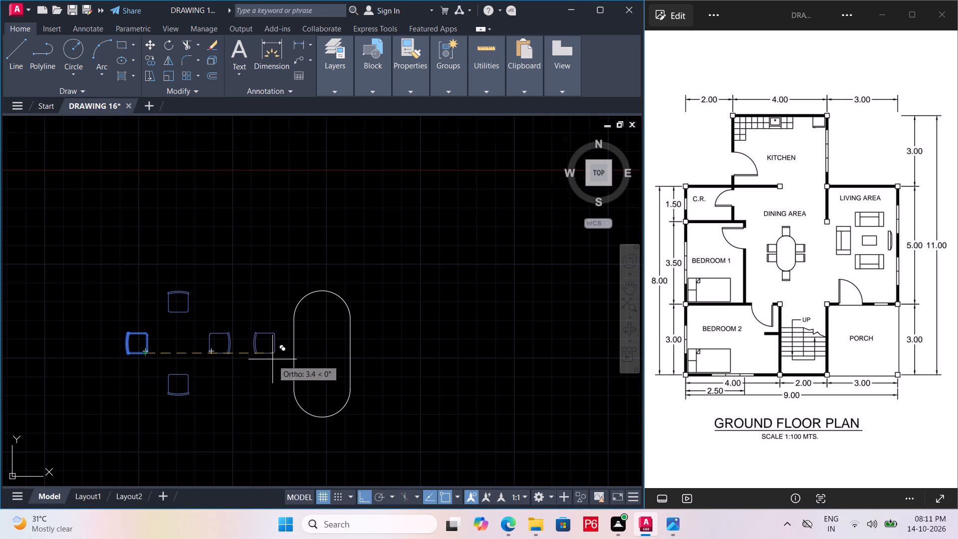
scroll(272, 359, "up", 1)
left_click(292, 345)
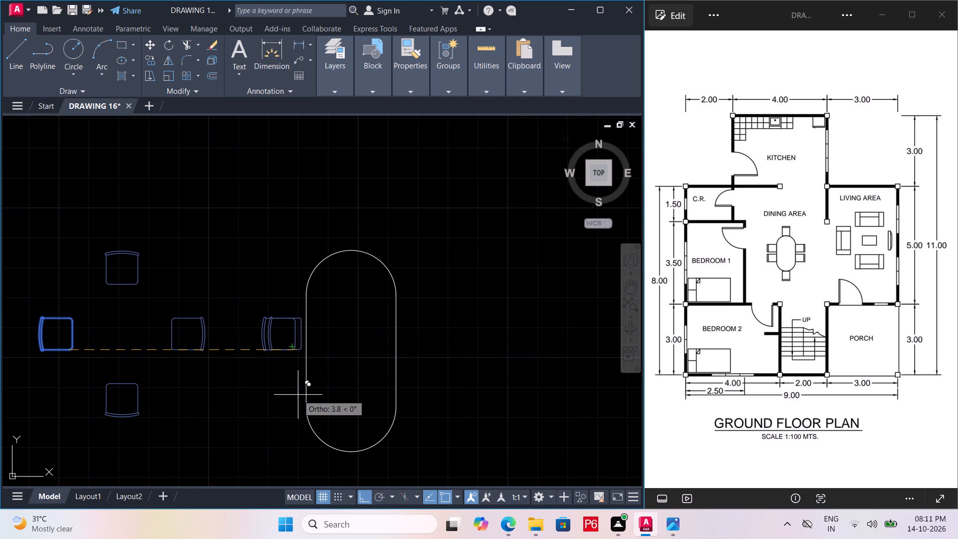
key("Escape")
Copy the chair beside the tabletop about 0.9 straight down to make a second side chair, and save.
left_click(62, 351)
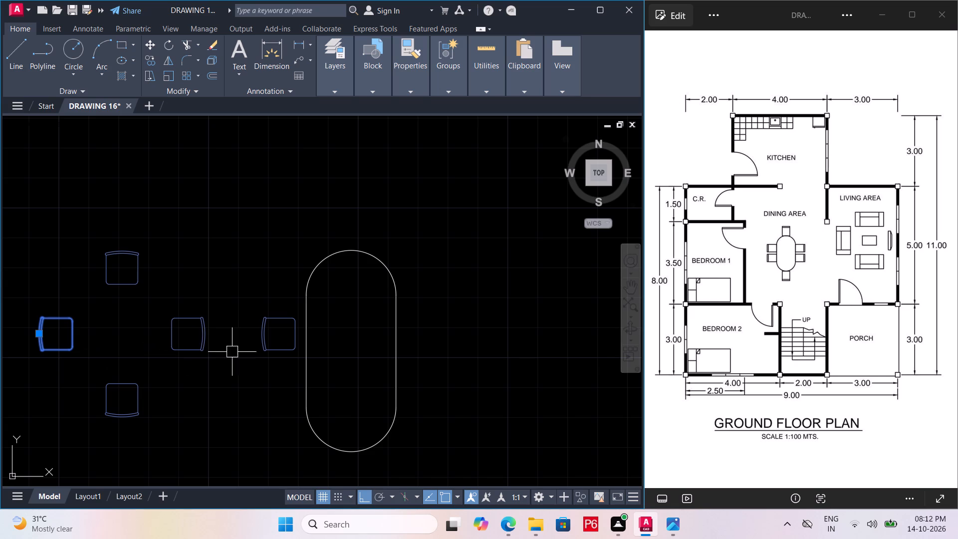
key("Escape")
left_click(272, 349)
type("CO")
key("space")
left_click(272, 350)
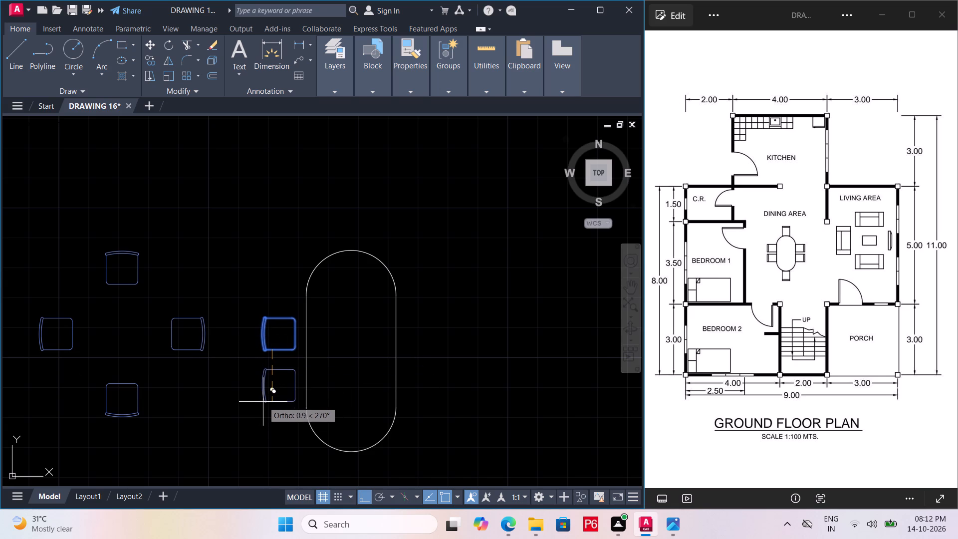
left_click(263, 403)
middle_click_drag(310, 364, 298, 369)
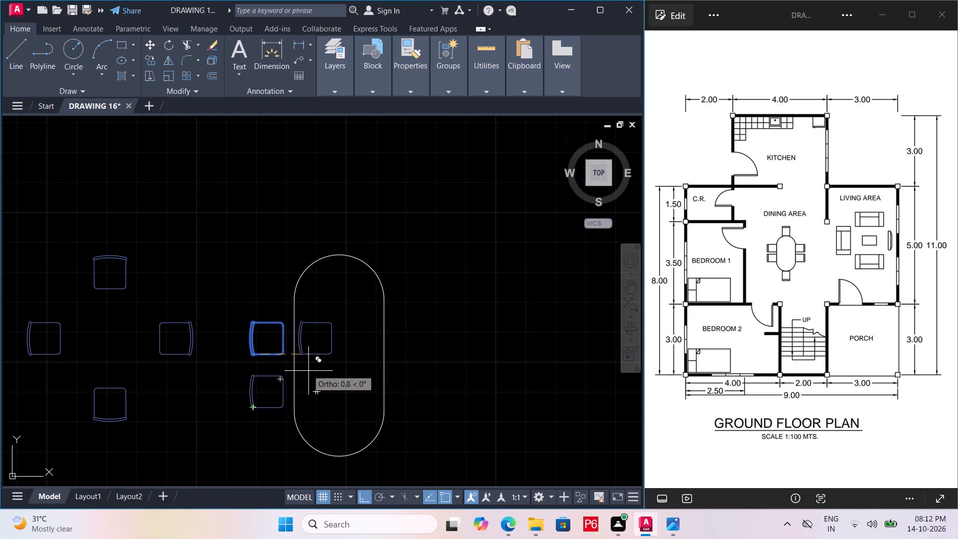
key("ctrl+s")
key("ctrl+s")
key("ctrl+s")
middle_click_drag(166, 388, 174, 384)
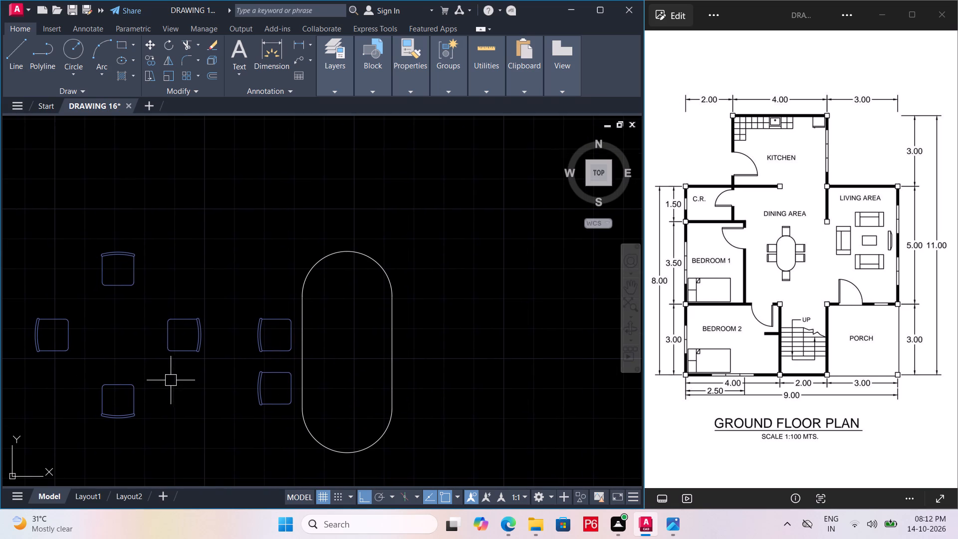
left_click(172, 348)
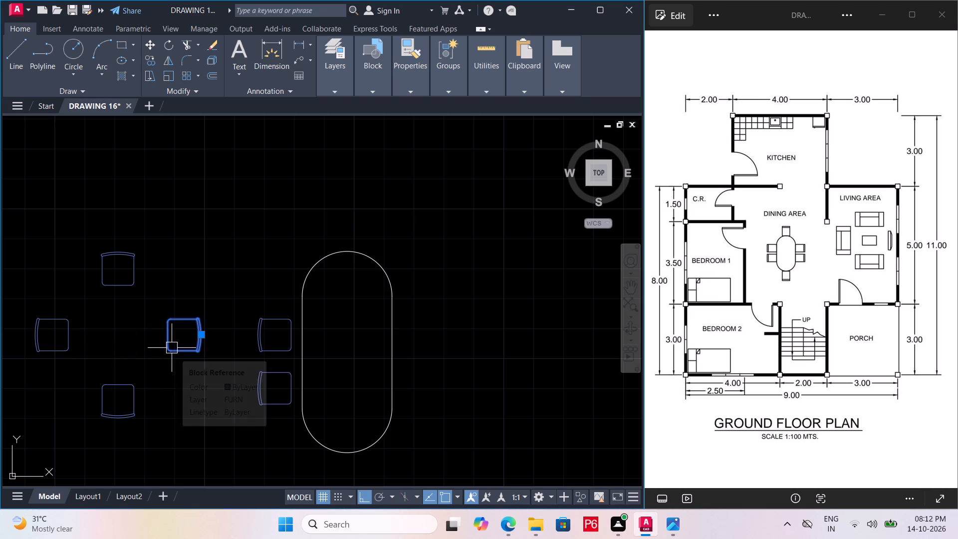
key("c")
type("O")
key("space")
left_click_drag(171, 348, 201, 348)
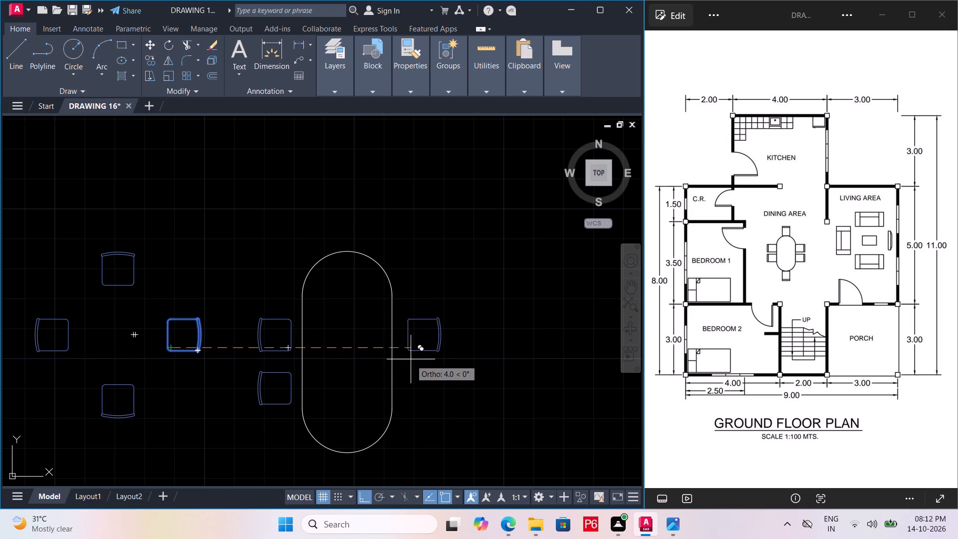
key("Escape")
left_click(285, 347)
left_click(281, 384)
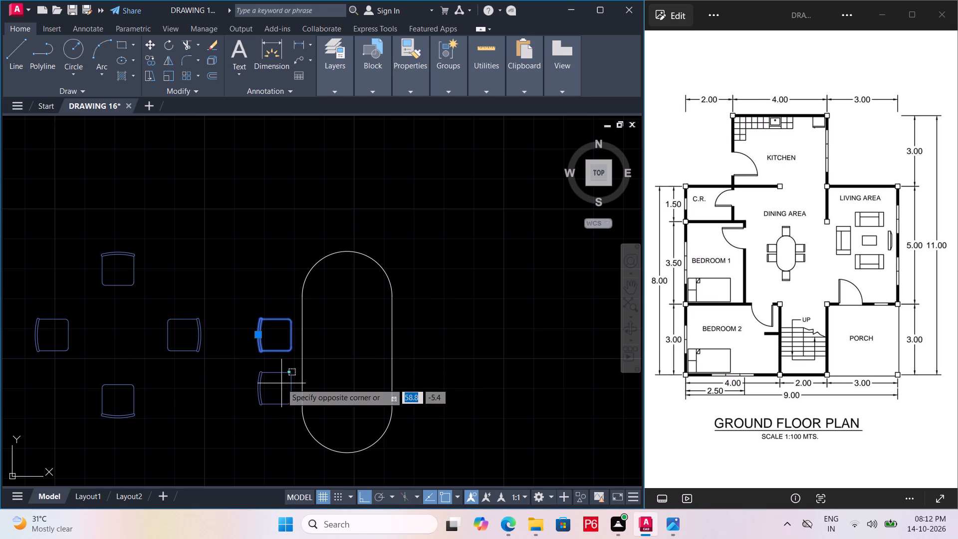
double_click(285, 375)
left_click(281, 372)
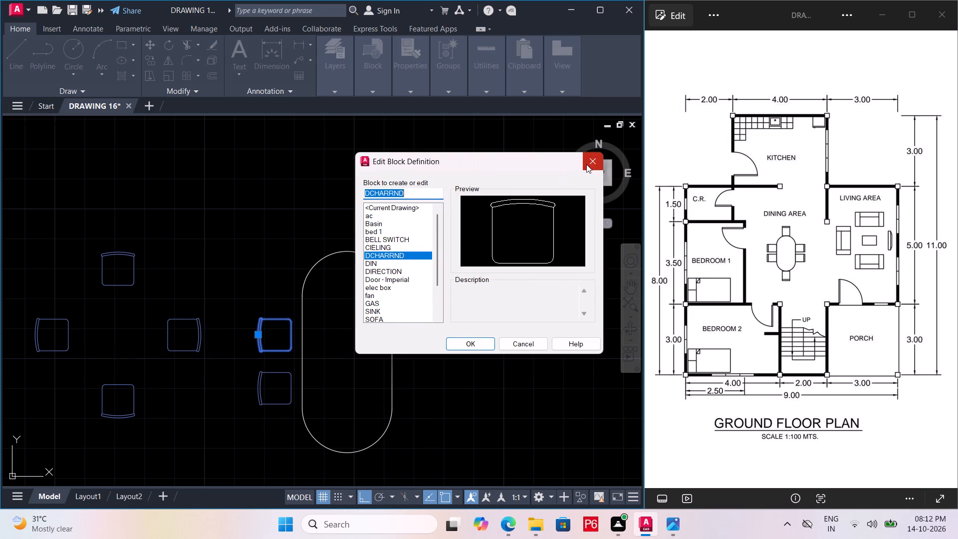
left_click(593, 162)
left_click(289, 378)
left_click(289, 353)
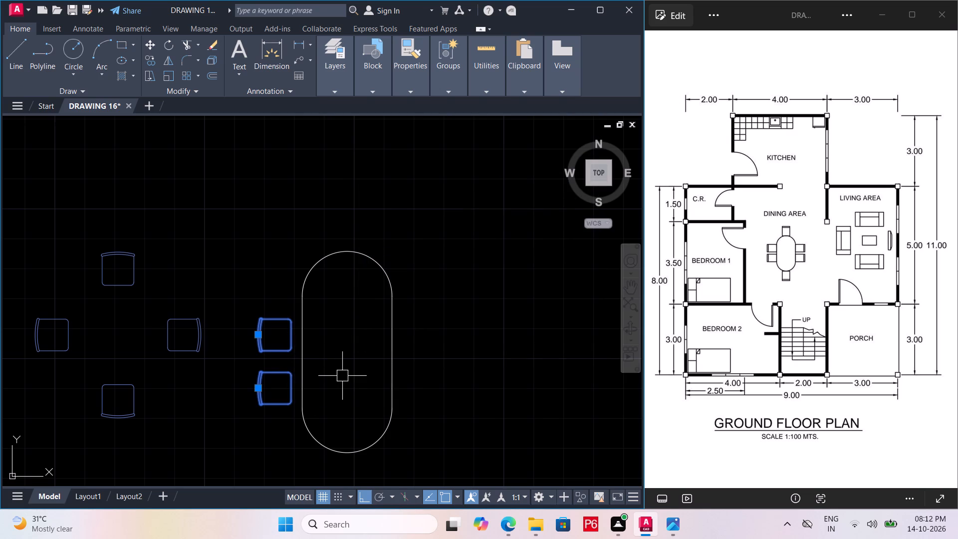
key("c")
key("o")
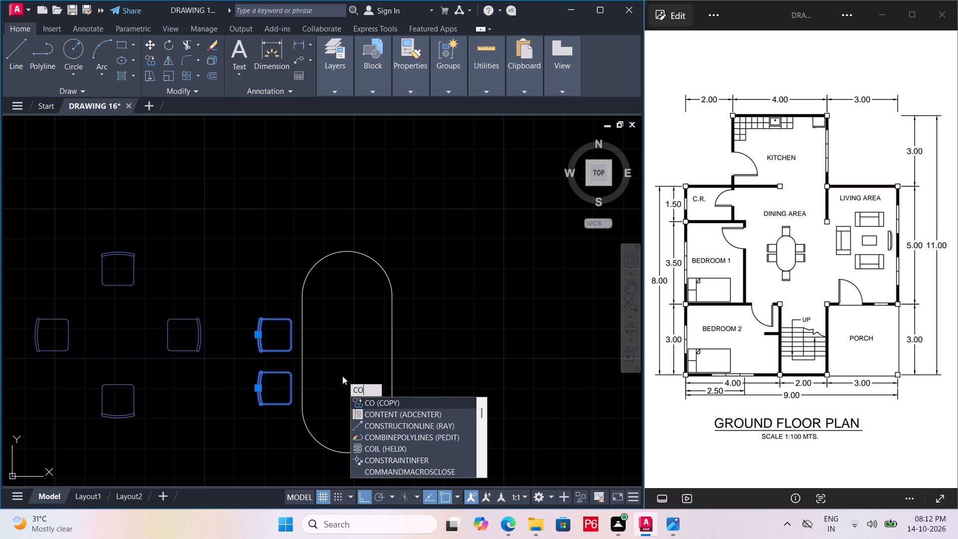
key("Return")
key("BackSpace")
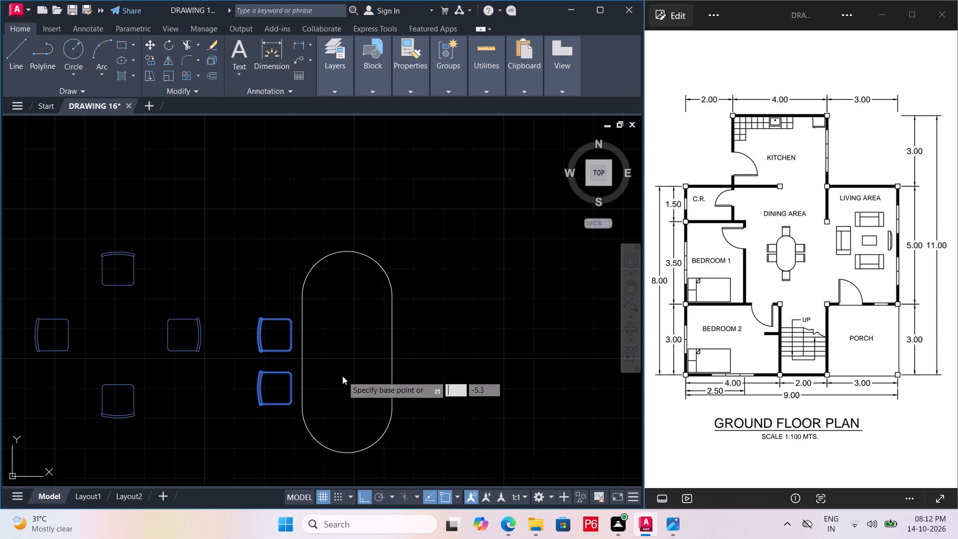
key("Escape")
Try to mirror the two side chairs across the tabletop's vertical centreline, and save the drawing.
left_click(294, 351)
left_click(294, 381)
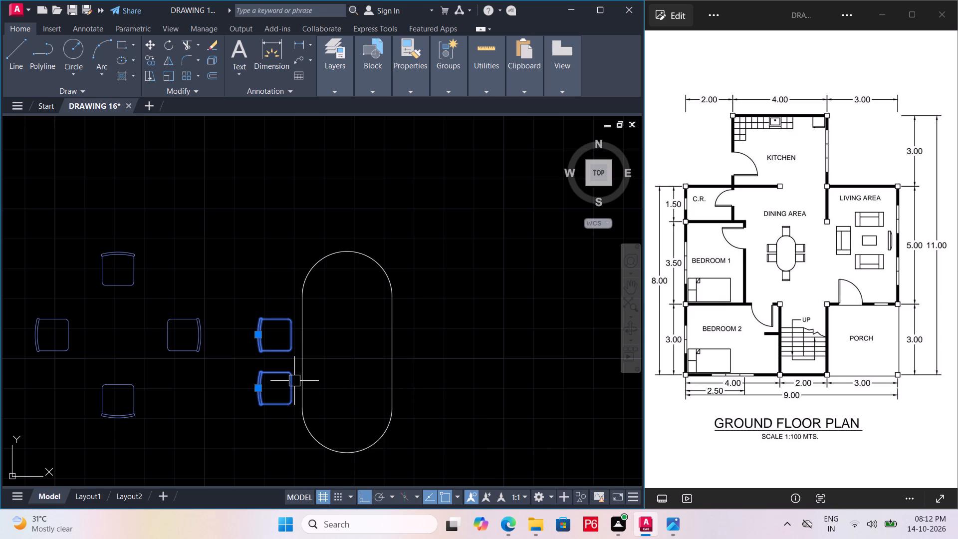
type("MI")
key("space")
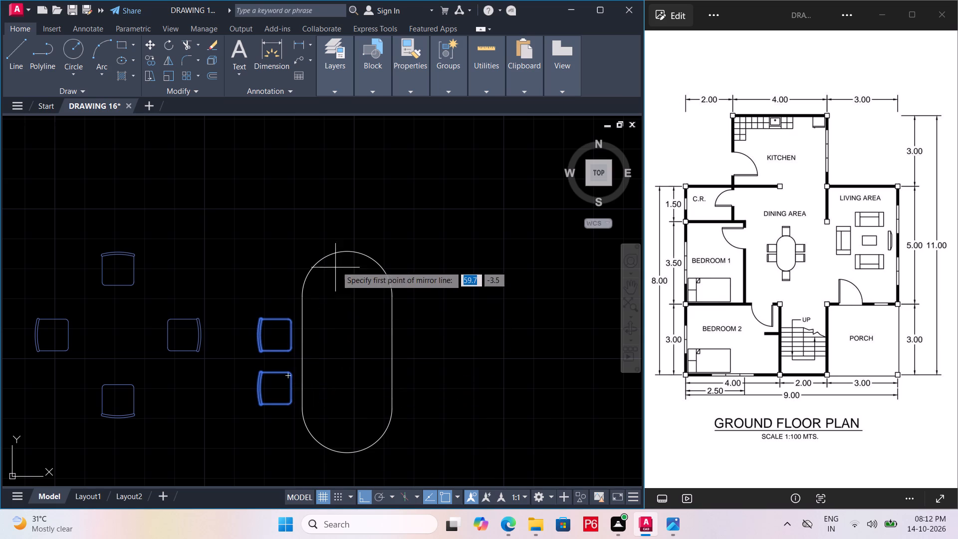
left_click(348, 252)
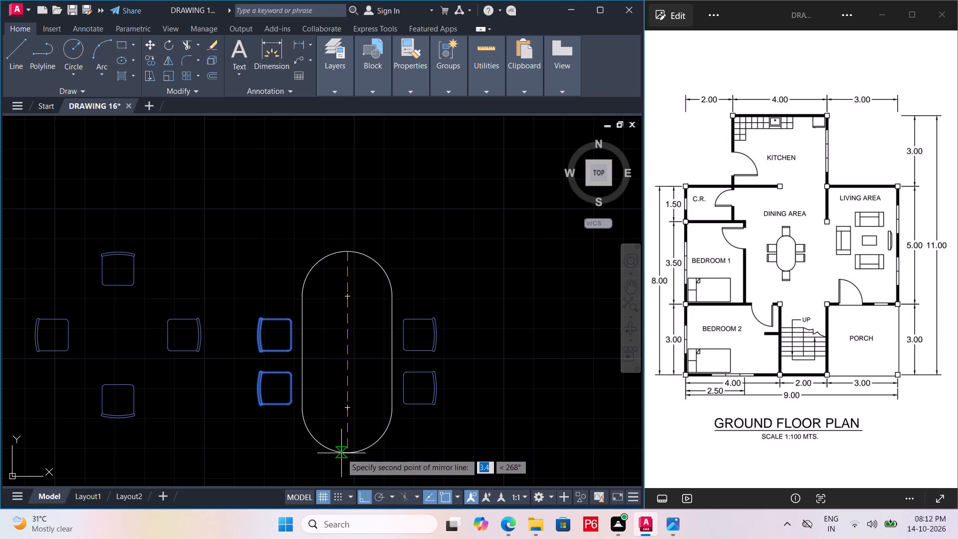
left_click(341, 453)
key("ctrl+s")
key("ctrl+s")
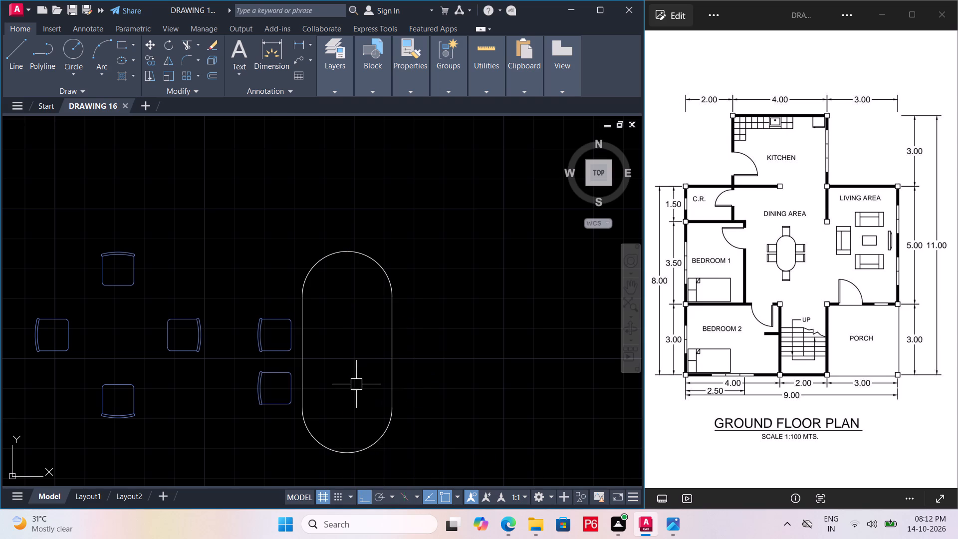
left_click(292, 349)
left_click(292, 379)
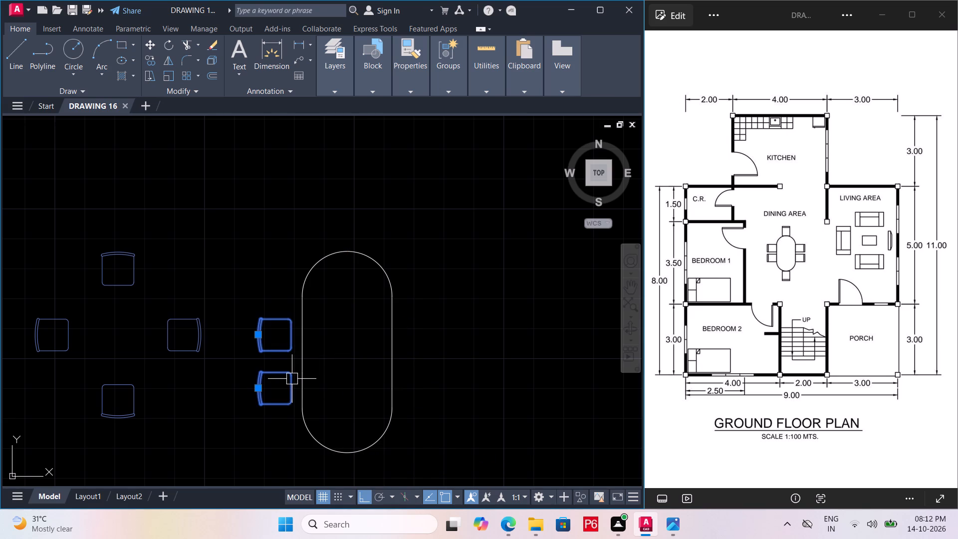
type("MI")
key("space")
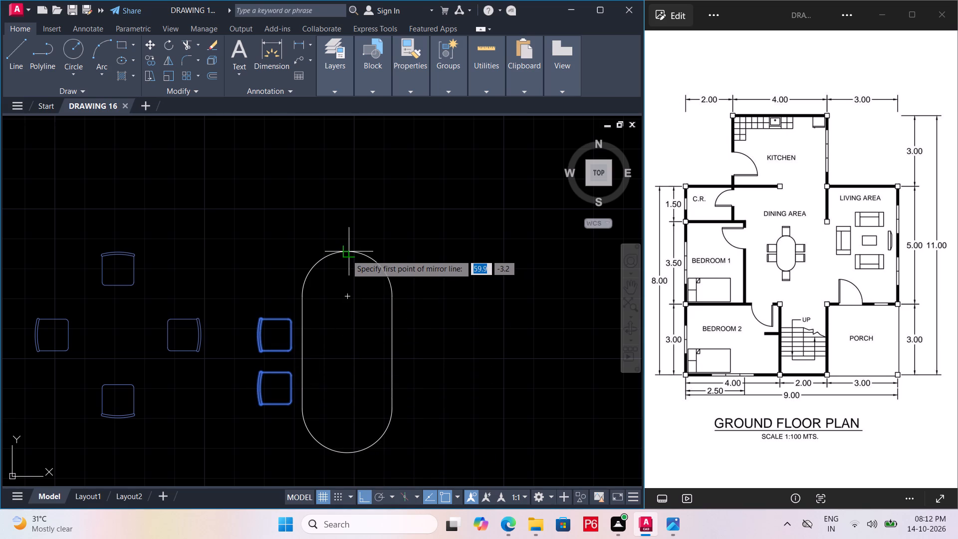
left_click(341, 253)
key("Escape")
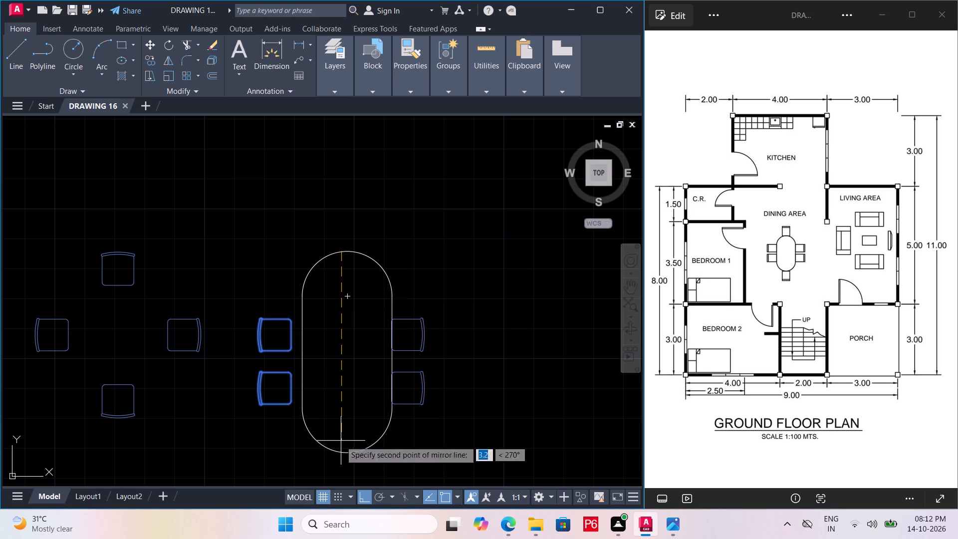
Mirror the two left side chairs across the tabletop's vertical centreline, keeping the originals, and save the drawing.
left_click(290, 344)
left_click(293, 384)
type("MI")
key("space")
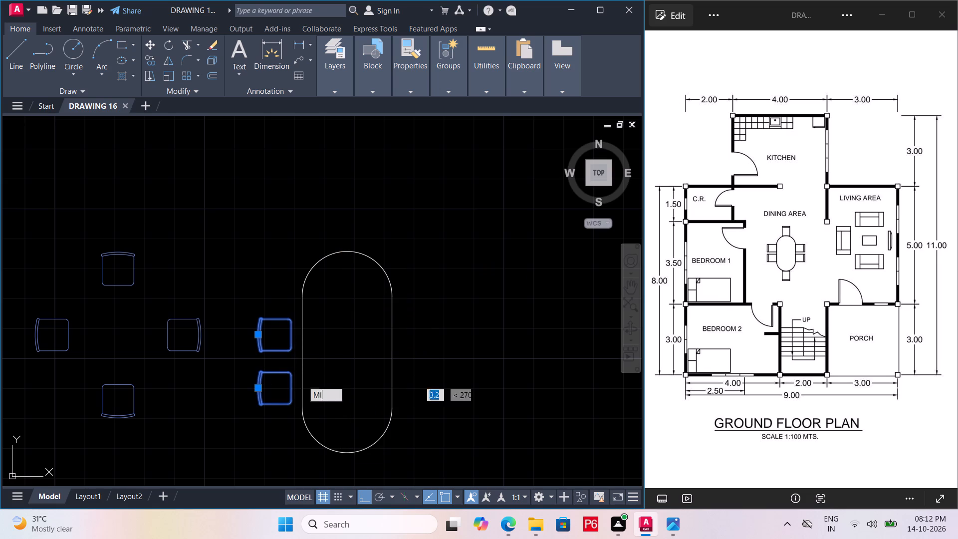
left_click(347, 250)
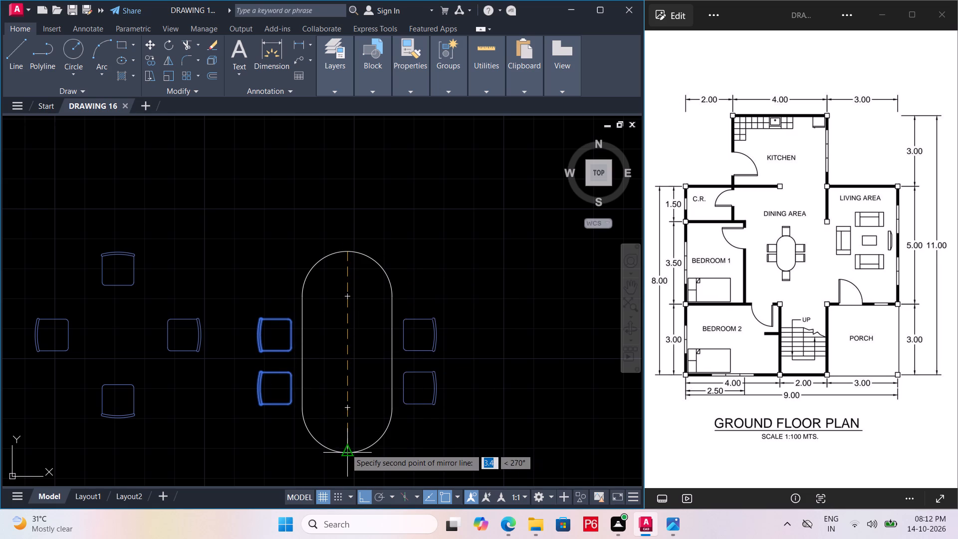
left_click(346, 449)
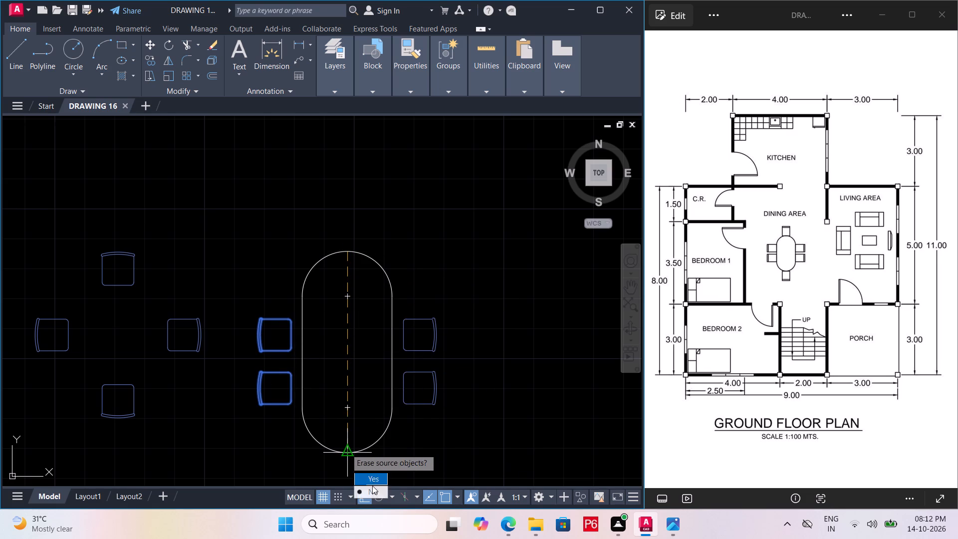
left_click_drag(372, 488, 346, 449)
scroll(326, 368, "down", 2)
key("ctrl+s")
key("ctrl+s")
key("ctrl+s")
scroll(326, 360, "up", 1, "ctrl")
key("ctrl+s")
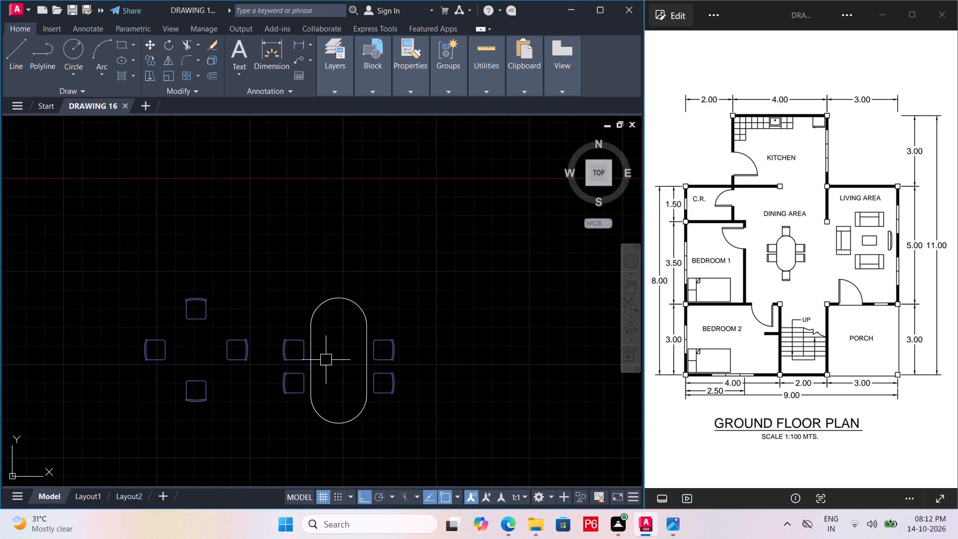
scroll(326, 360, "up", 1, "ctrl")
key("ctrl+s")
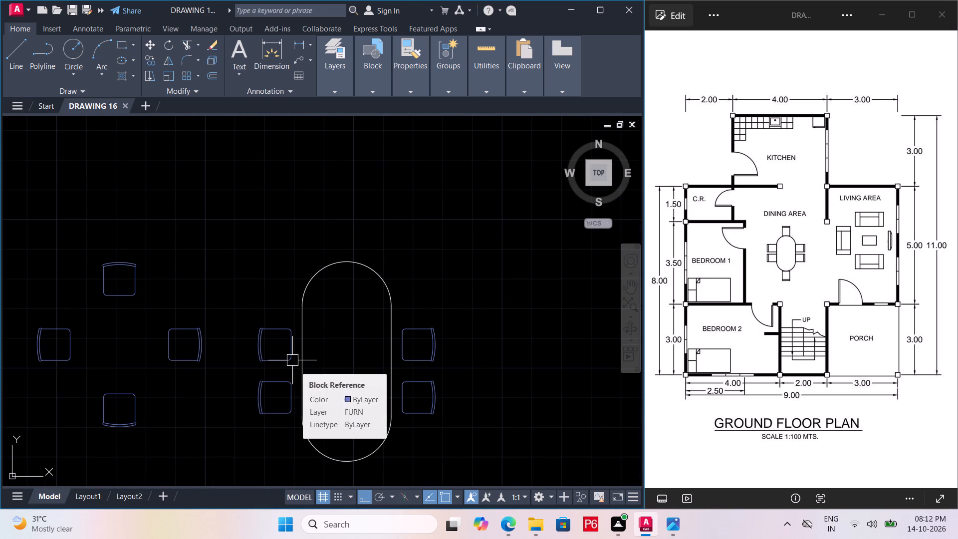
Delete the tabletop's upper and lower end arcs, leaving the two parallel side lines.
left_click(345, 266)
key("Delete")
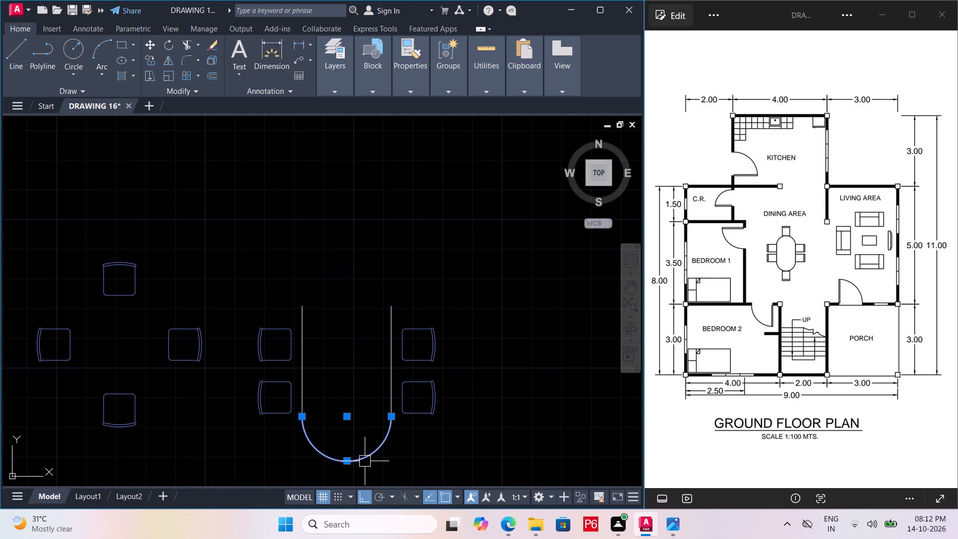
left_click(365, 461)
key("Delete")
Shorten both parallel side lines of the tabletop from their upper ends to about 1.6 long.
double_click(305, 397)
scroll(305, 397, "up", 1)
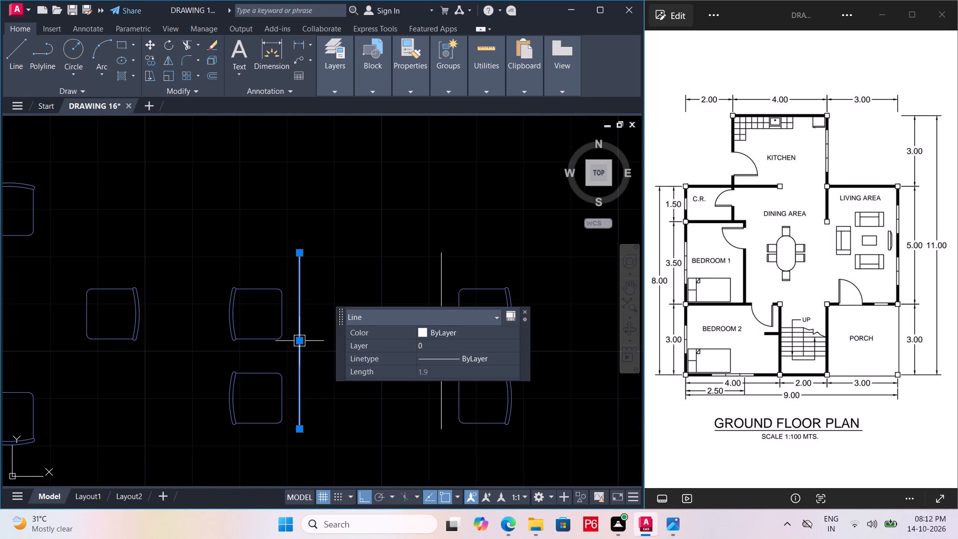
left_click(300, 254)
left_click(300, 281)
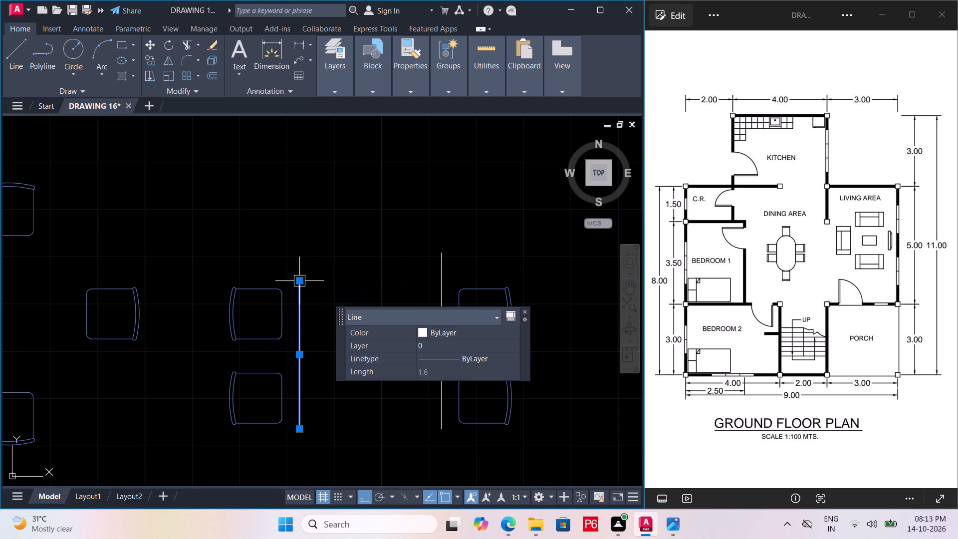
left_click(446, 266)
left_click(442, 249)
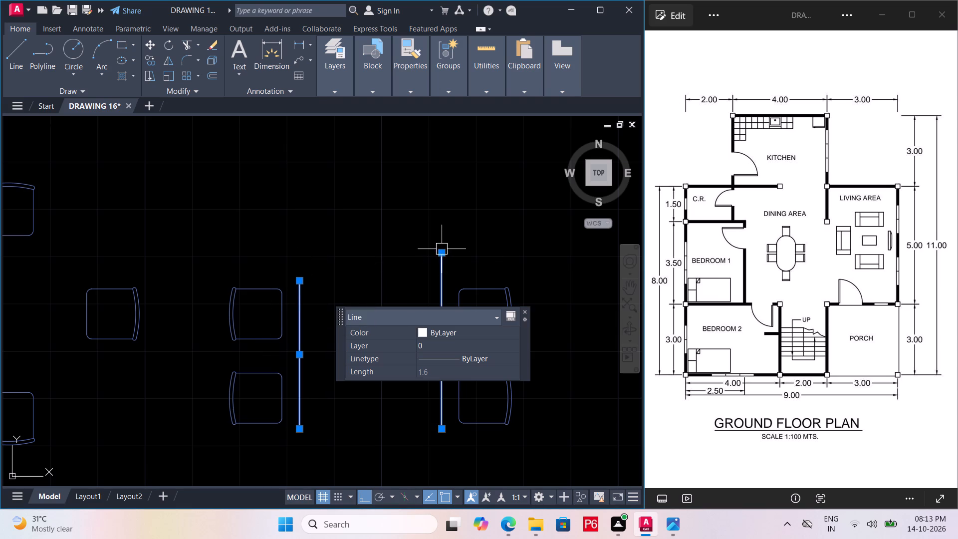
left_click(442, 253)
left_click(443, 285)
middle_click_drag(445, 273, 416, 262)
key("Escape")
left_click(522, 312)
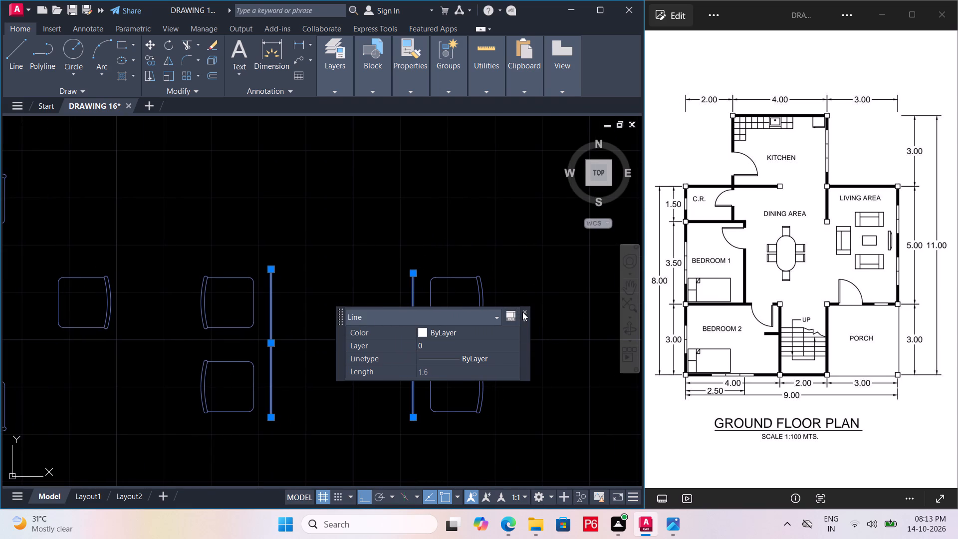
left_click(525, 310)
Draw a horizontal helper line from the left side line's upper end past the right one, extend the right line to it, and save.
type("L")
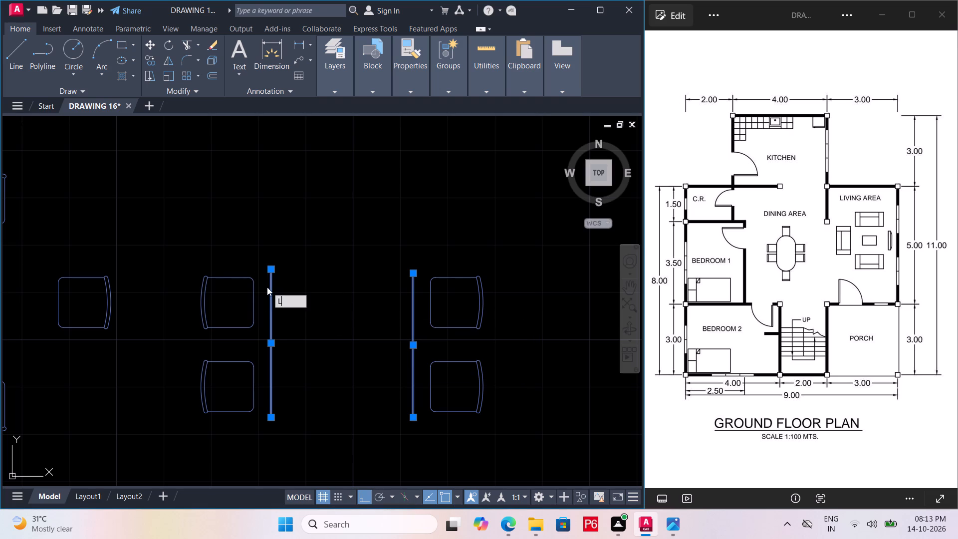
key("space")
left_click_drag(268, 267, 292, 267)
left_click(433, 261)
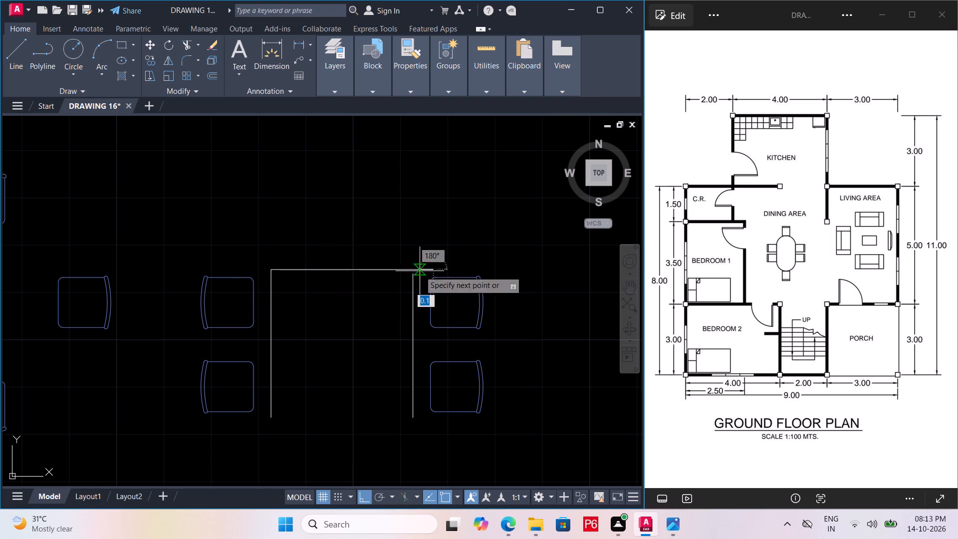
key("Escape")
scroll(420, 291, "up", 1)
key("Escape")
key("e")
key("x")
key("space")
key("space")
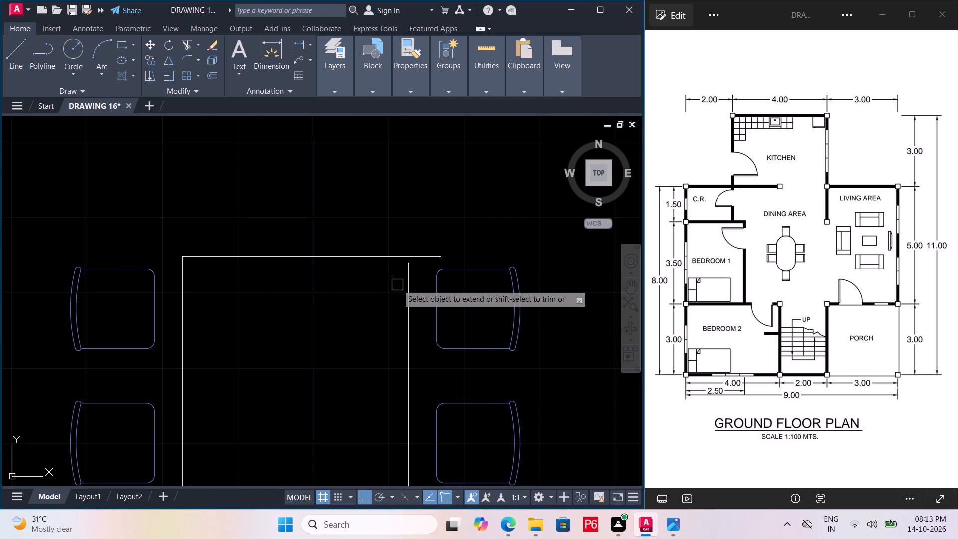
left_click(405, 280)
key("ctrl+s")
key("ctrl+s")
key("ctrl+s")
Trim the helper line's overhang beyond the right side line, delete the rest of the helper line, and save.
type("TR")
key("space")
key("space")
left_click(426, 253)
left_click_drag(426, 253, 427, 258)
key("Escape")
left_click(390, 264)
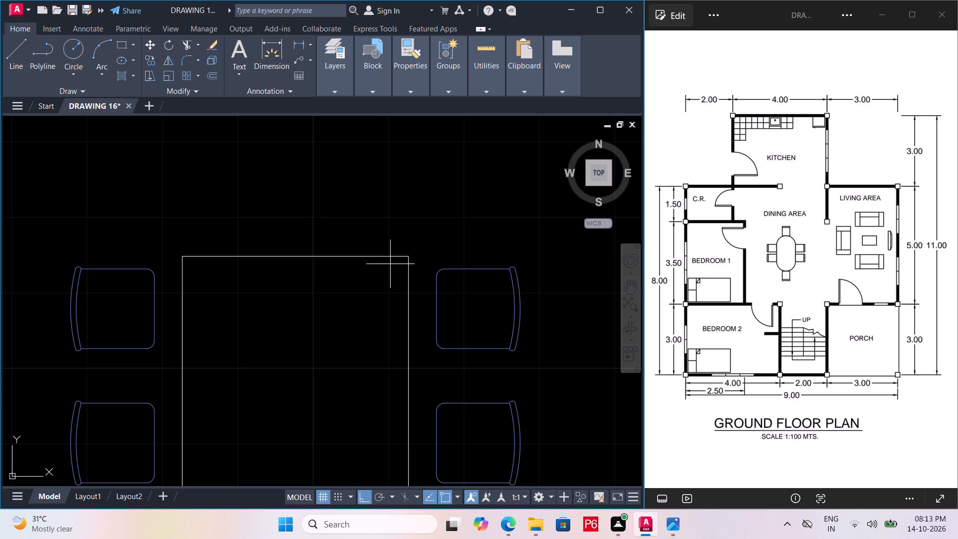
left_click(394, 253)
left_click(393, 259)
key("Delete")
scroll(379, 295, "down", 2)
middle_click(379, 294)
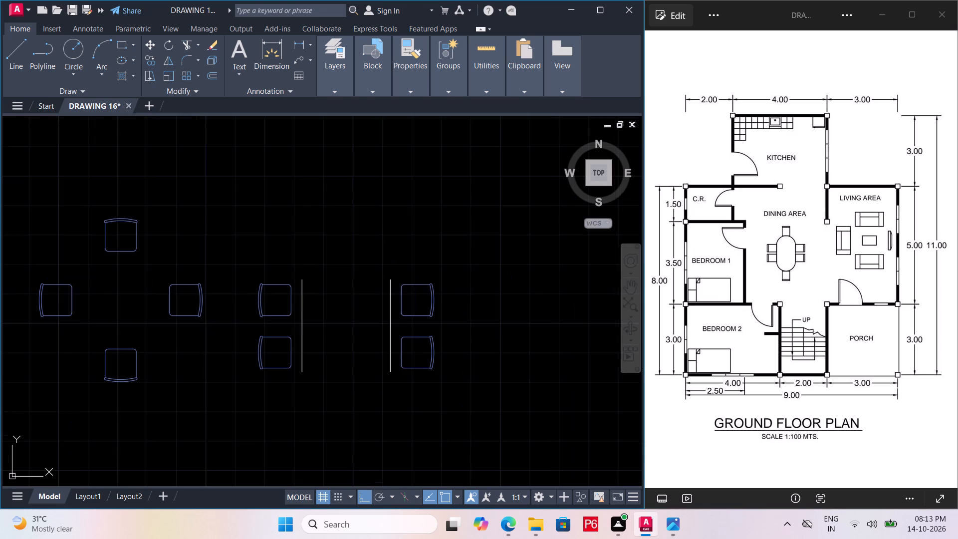
key("ctrl+s")
key("ctrl+s")
key("ctrl+s")
key("ctrl+s")
key("ctrl+s")
Fillet the upper and lower ends of the two parallel lines to round off the shortened tabletop, and save the drawing.
middle_click(342, 349)
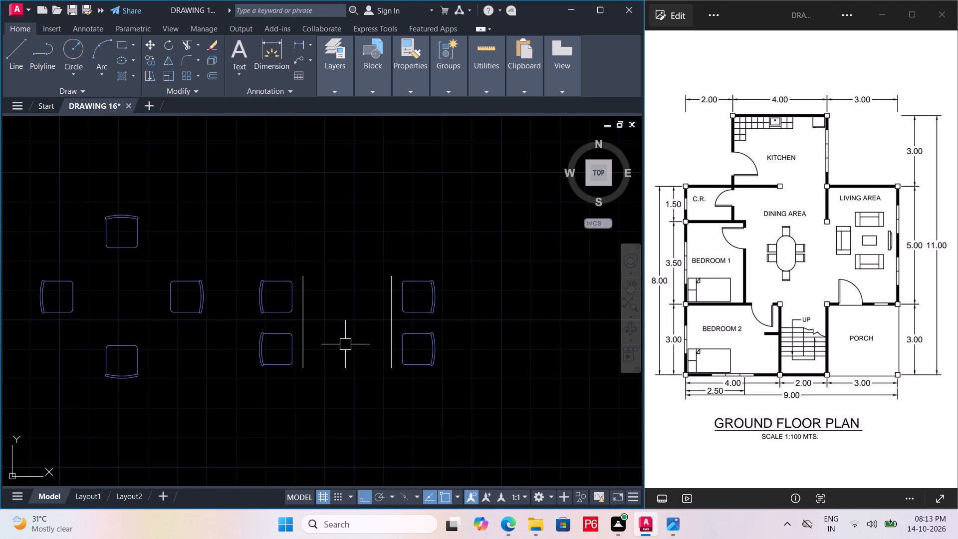
type("F")
key("space")
left_click(305, 296)
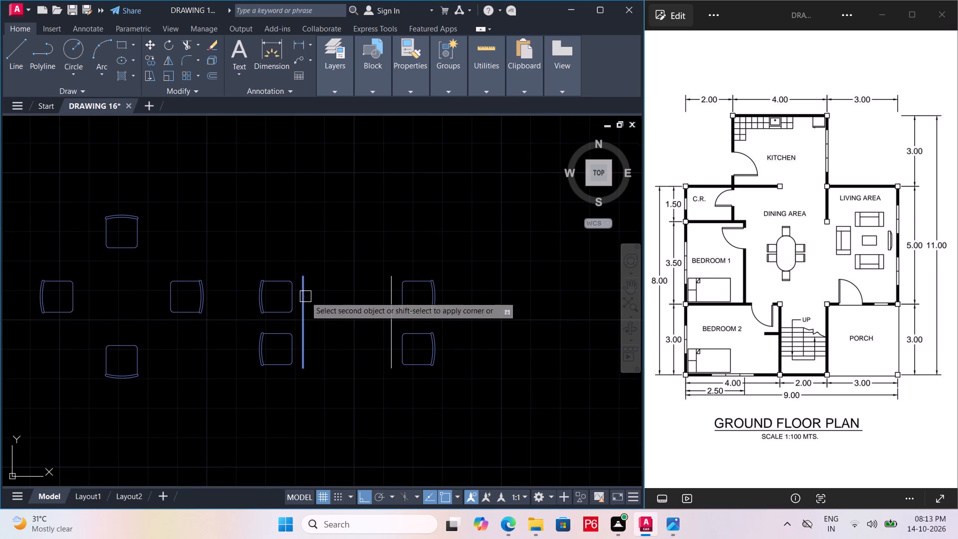
left_click(395, 298)
key("space")
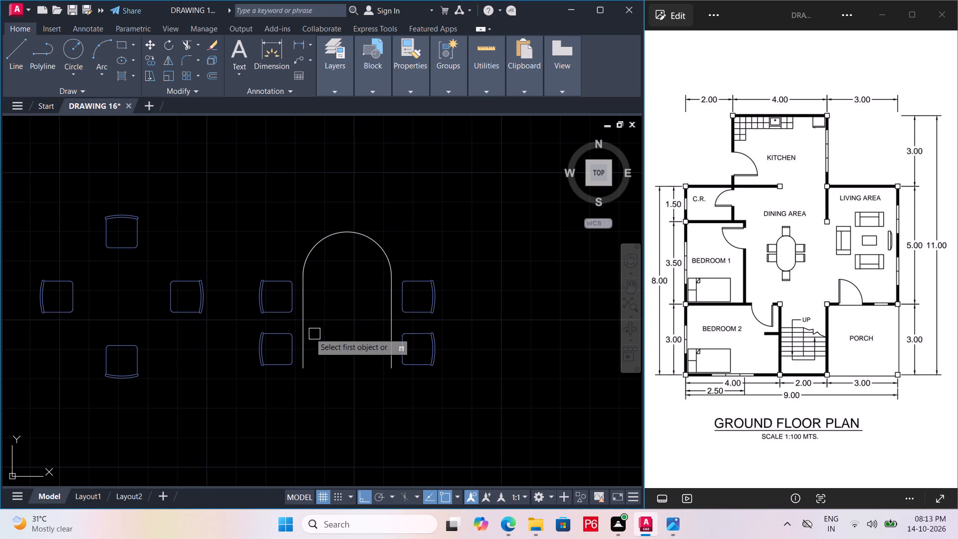
left_click_drag(303, 329, 314, 329)
left_click(388, 334)
key("ctrl+s")
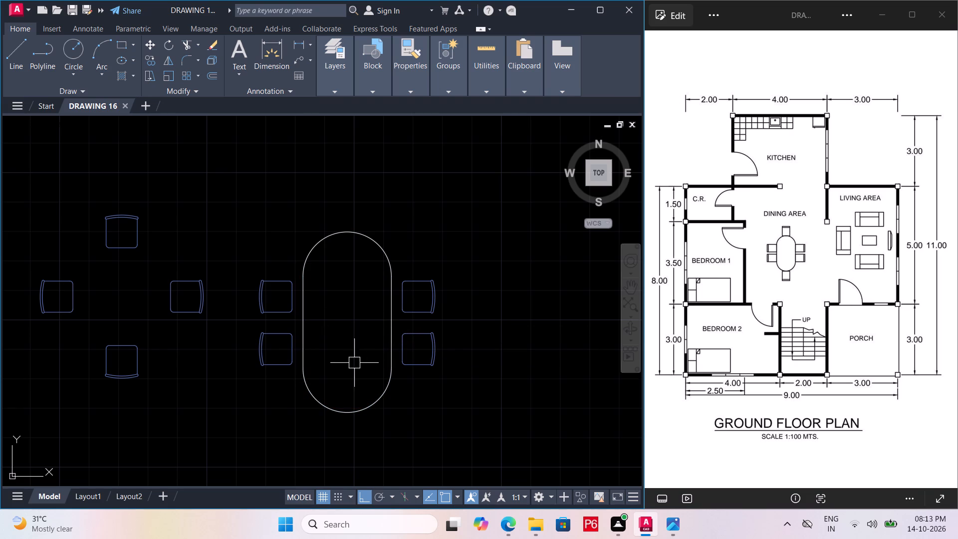
key("ctrl+s")
key("ctrl+s")
key("ctrl+s")
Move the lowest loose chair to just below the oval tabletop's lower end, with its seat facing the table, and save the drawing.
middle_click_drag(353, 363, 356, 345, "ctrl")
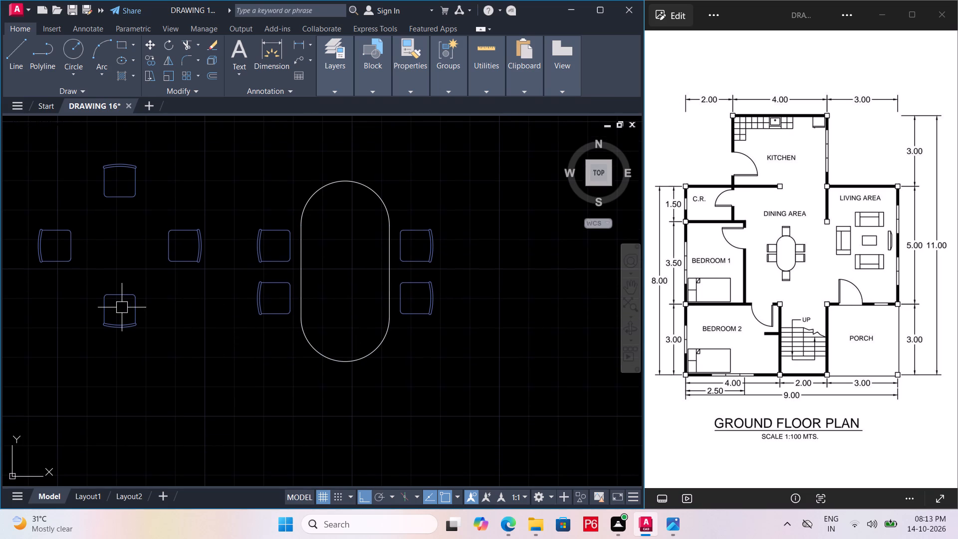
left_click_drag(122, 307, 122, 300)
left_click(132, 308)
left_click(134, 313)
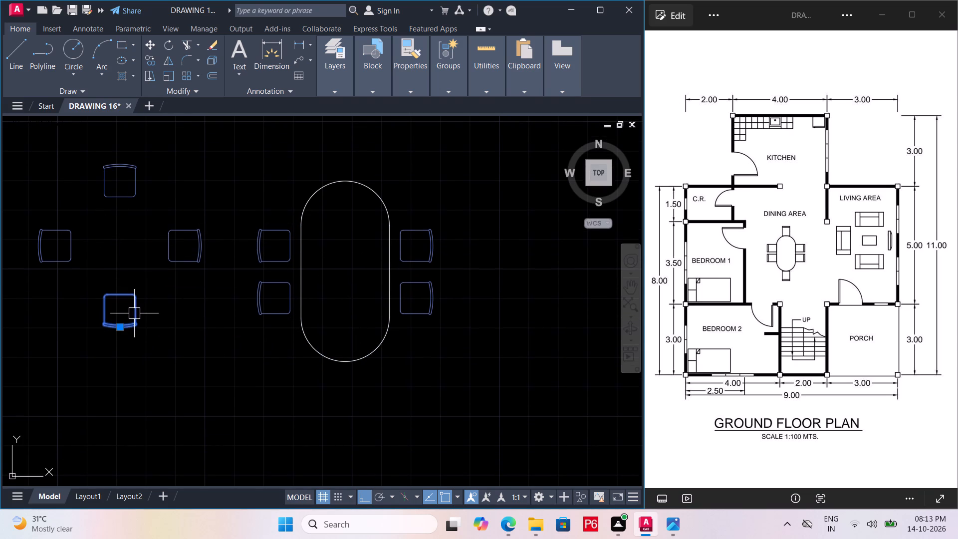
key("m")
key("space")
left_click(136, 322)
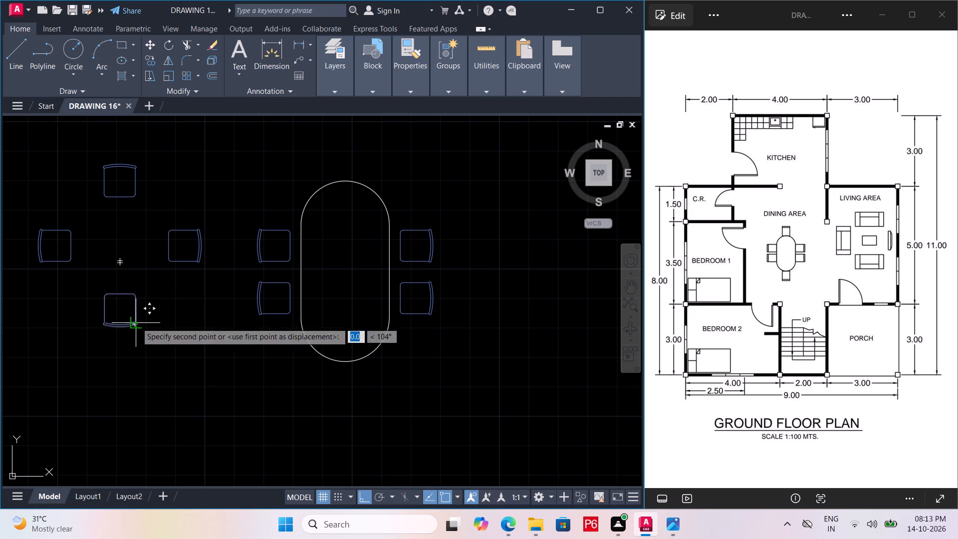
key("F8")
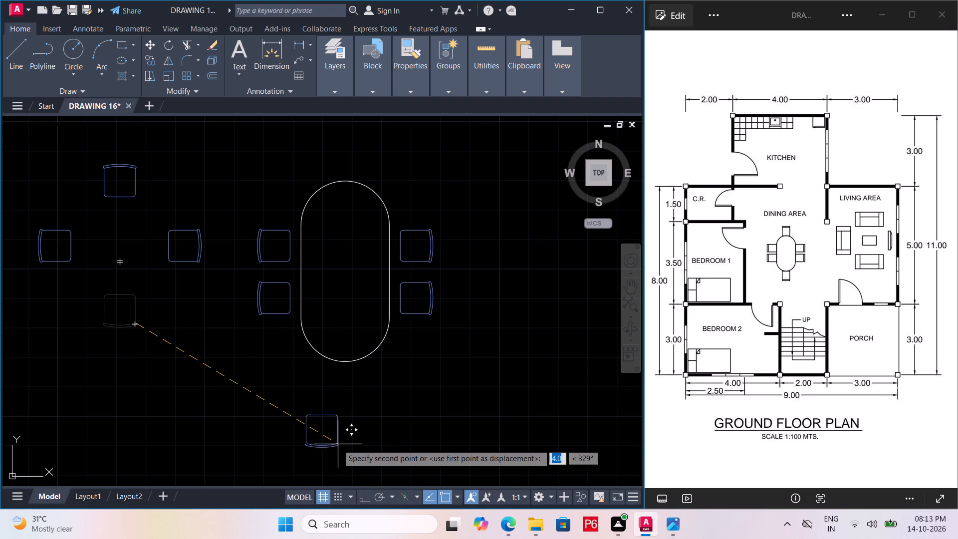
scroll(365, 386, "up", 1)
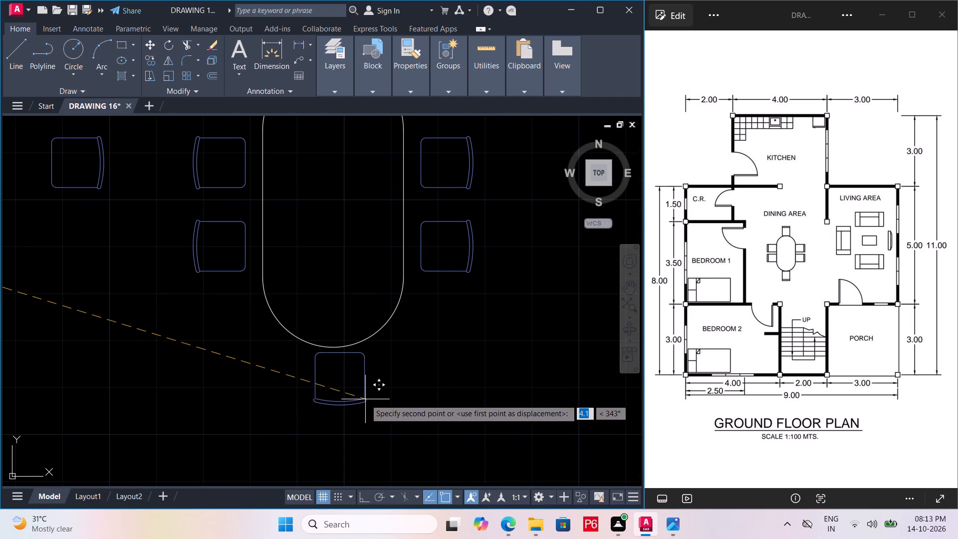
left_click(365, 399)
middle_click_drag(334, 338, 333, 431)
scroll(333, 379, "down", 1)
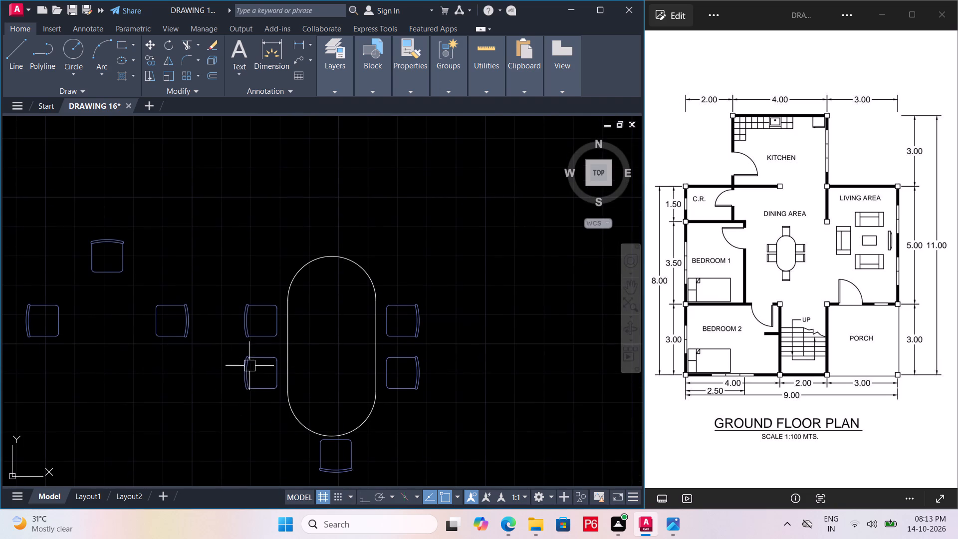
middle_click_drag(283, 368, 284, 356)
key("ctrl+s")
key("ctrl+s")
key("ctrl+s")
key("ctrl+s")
Delete the tabletop's upper and lower end arcs, leaving only the two parallel side lines.
double_click(323, 415)
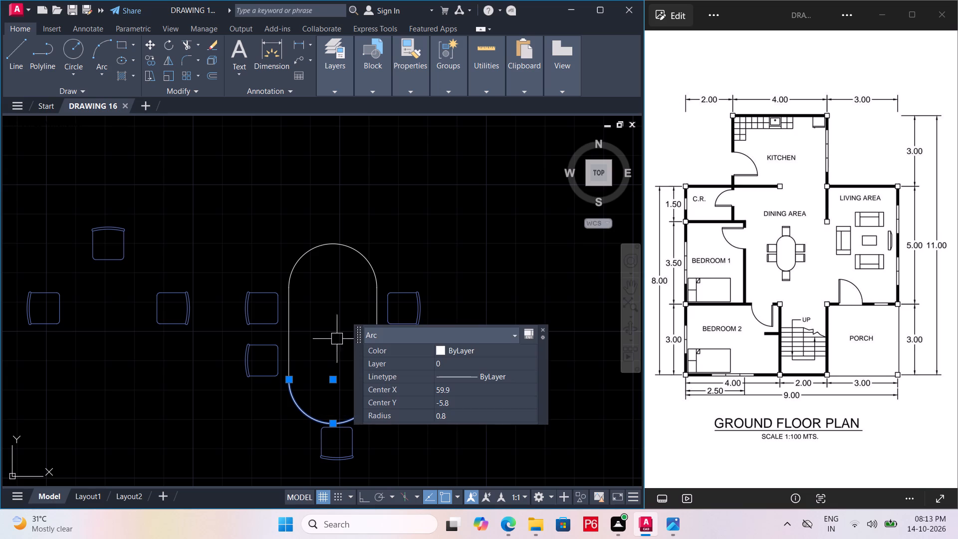
left_click(317, 247)
key("Delete")
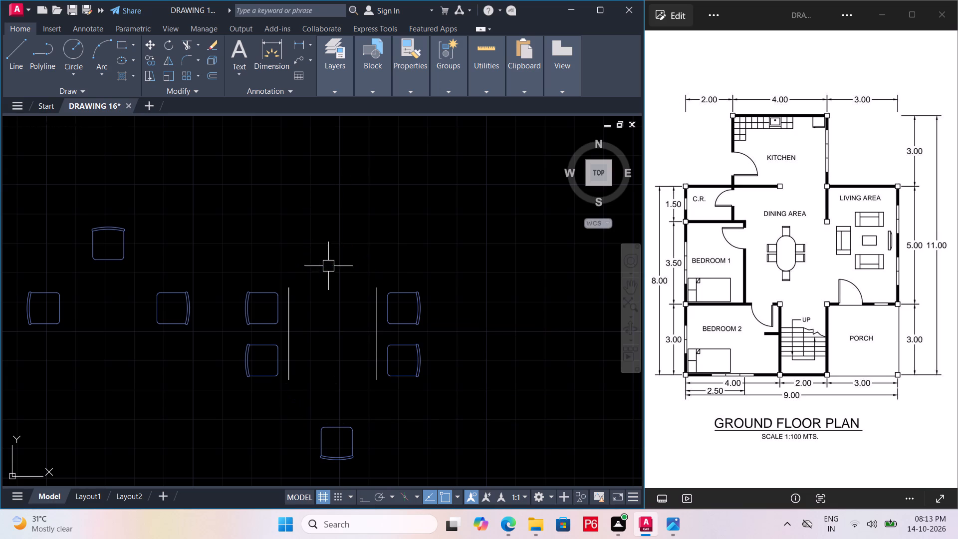
Shorten the tabletop's left side line from both ends so it spans roughly between the middles of the two side chairs.
scroll(297, 312, "up", 1)
left_click(282, 314)
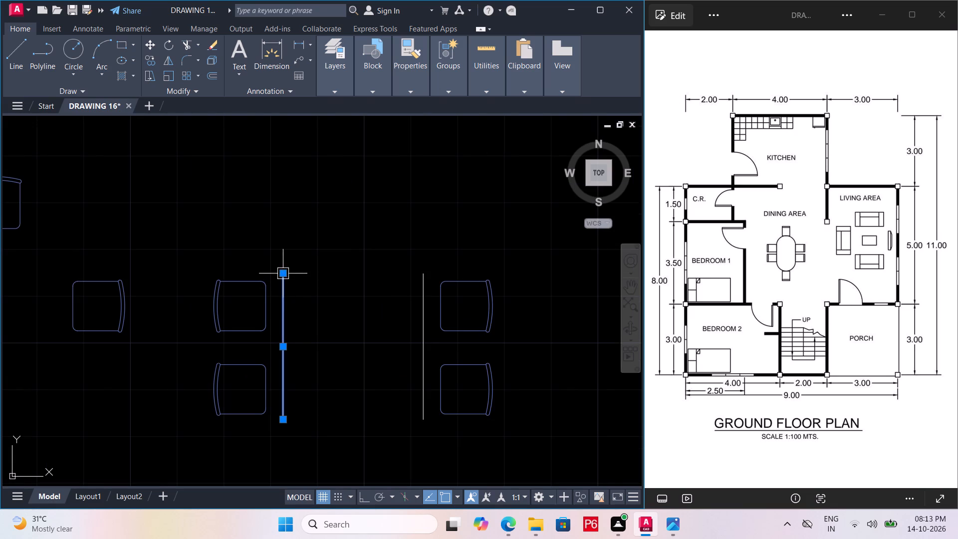
left_click(282, 276)
left_click(281, 306)
left_click_drag(286, 417, 289, 410)
left_click(287, 400)
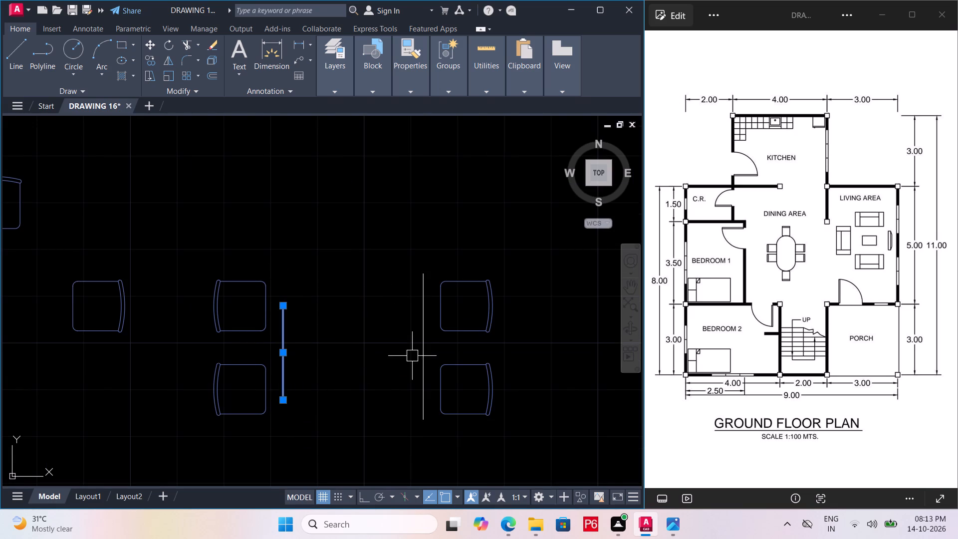
key("Escape")
Replace the right side line with a horizontal copy of the shortened left line, placed slightly closer to it, and save the drawing.
left_click(424, 362)
key("Delete")
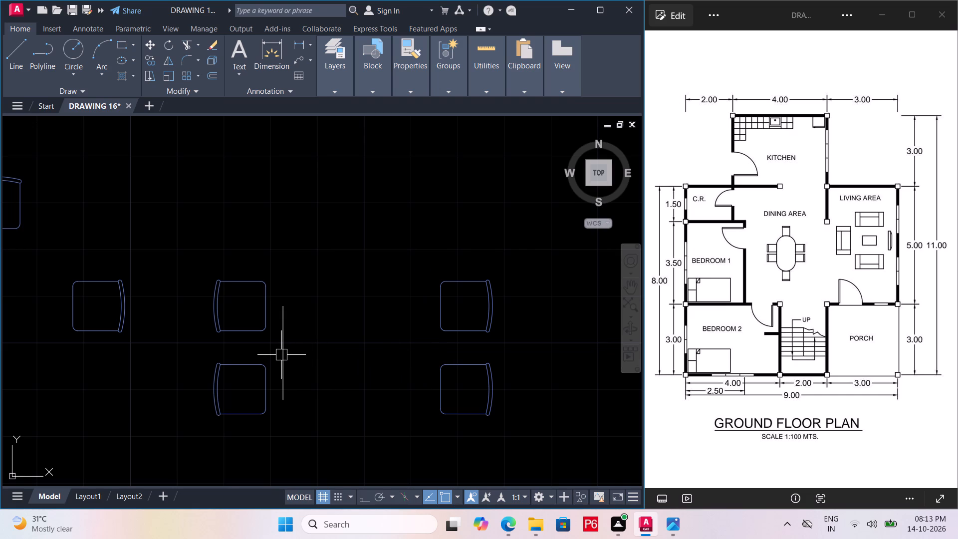
left_click(281, 355)
type("CO")
key("space")
left_click(284, 350)
left_click_drag(284, 350, 289, 350)
key("F8")
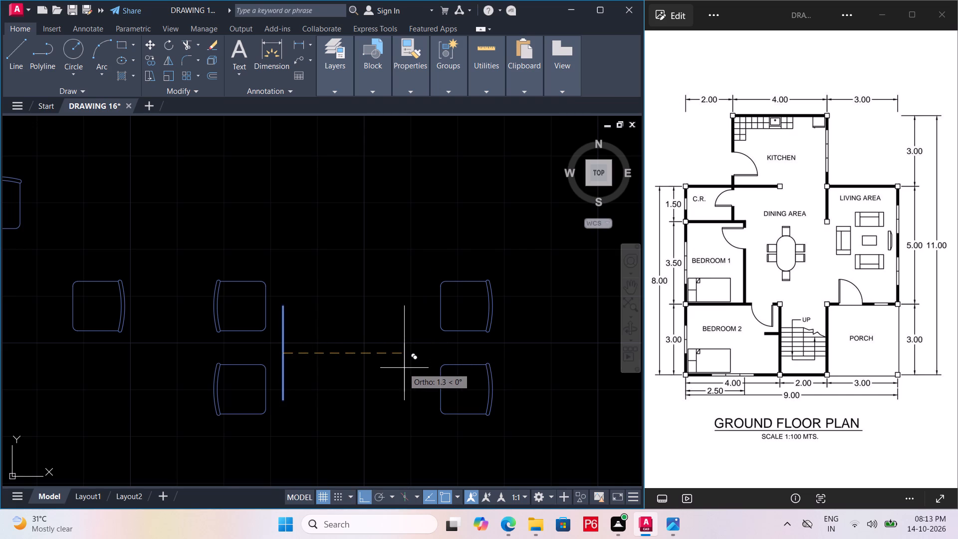
left_click(415, 366)
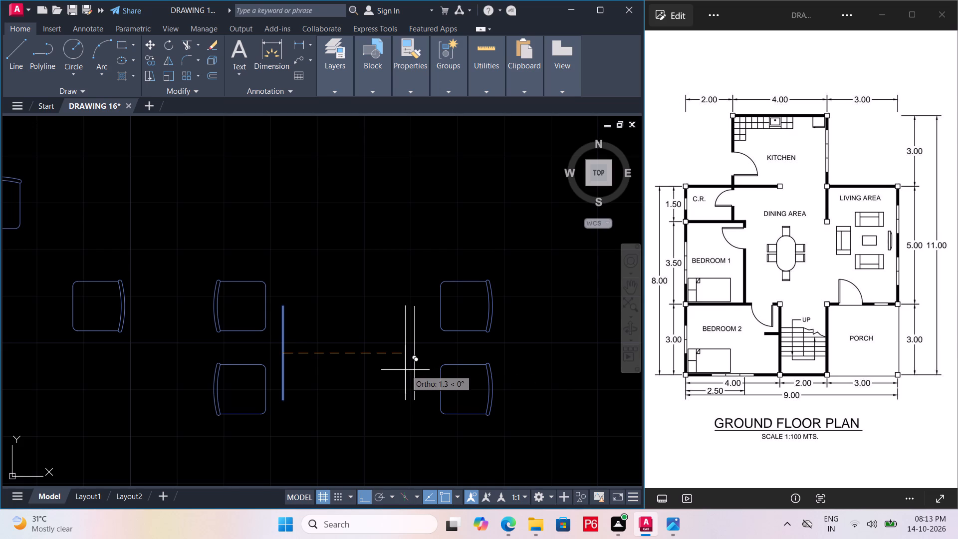
key("ctrl+s")
key("ctrl+s")
key("ctrl+s")
key("ctrl+s")
Fillet the upper ends of the two parallel side lines to round off the tabletop's top end.
scroll(326, 333, "down", 1)
key("f")
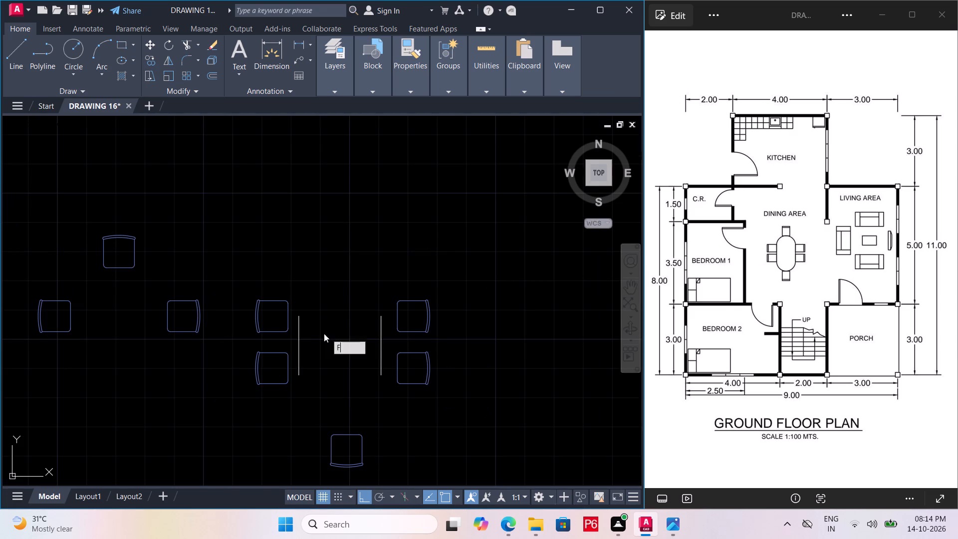
key("space")
left_click_drag(301, 337, 310, 335)
double_click(379, 336)
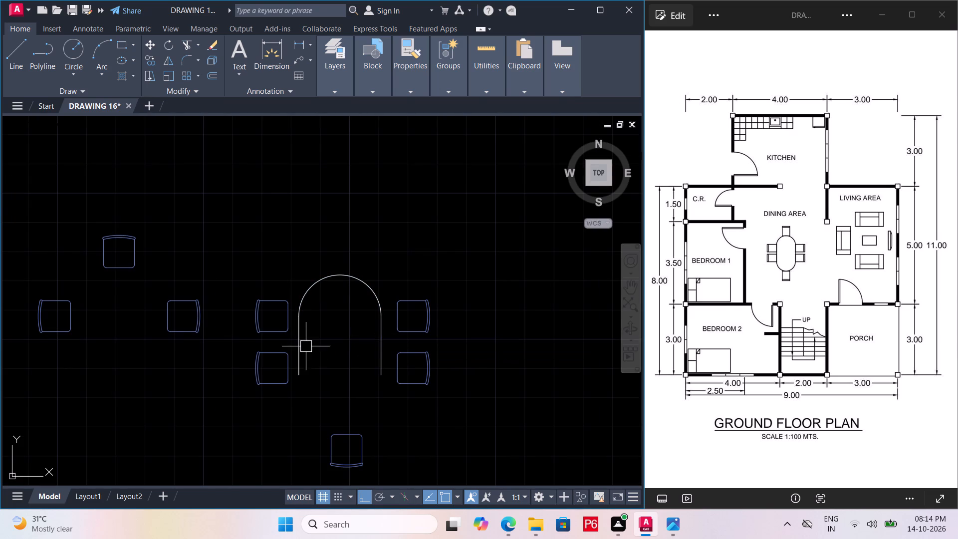
Fillet the lower ends of the two side lines to close the smaller oval tabletop, and save the drawing.
key("space")
left_click_drag(303, 345, 308, 345)
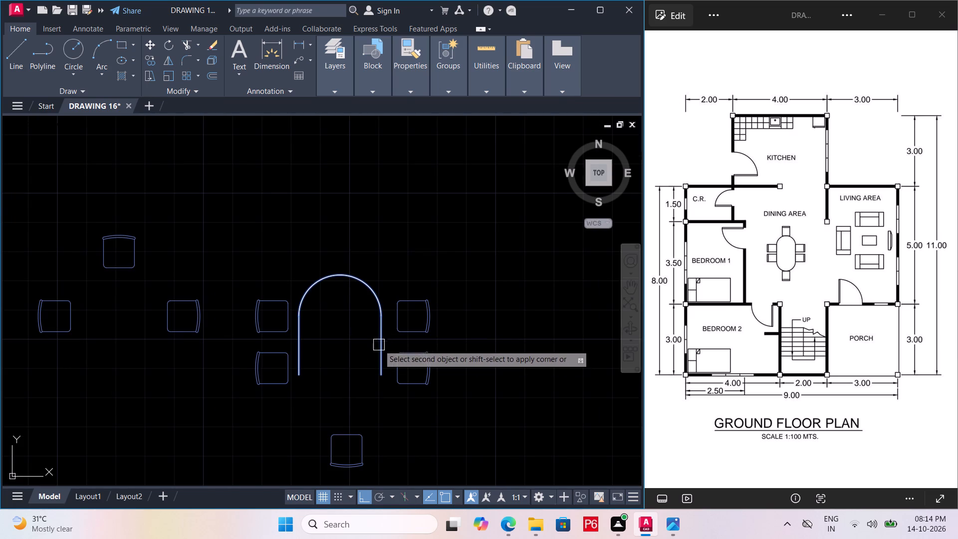
double_click(378, 353)
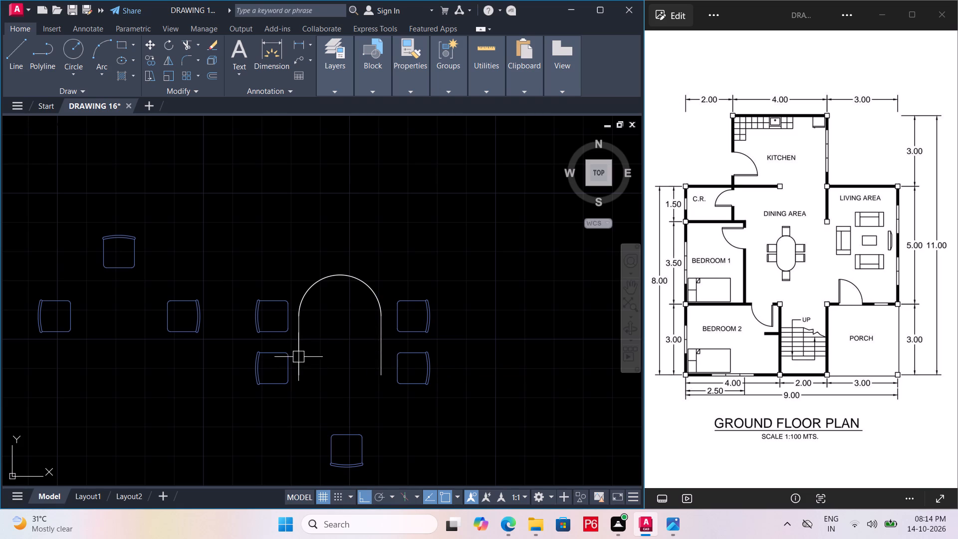
key("f")
key("space")
left_click(298, 355)
left_click(382, 355)
key("ctrl+s")
key("ctrl+s")
key("ctrl+s")
key("ctrl+s")
key("ctrl+s")
key("ctrl+s")
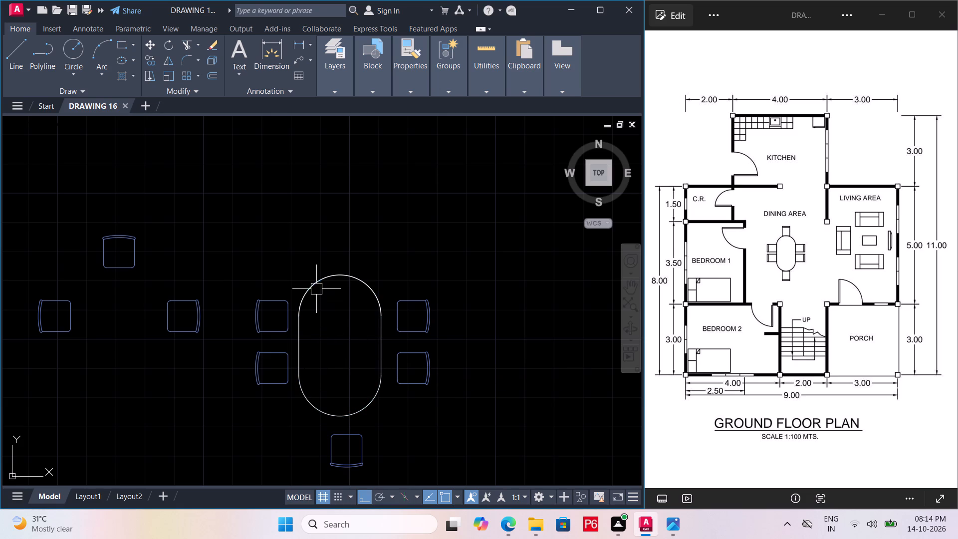
left_click(316, 289)
key("Delete")
scroll(350, 321, "down", 1)
middle_click_drag(350, 321, 346, 318)
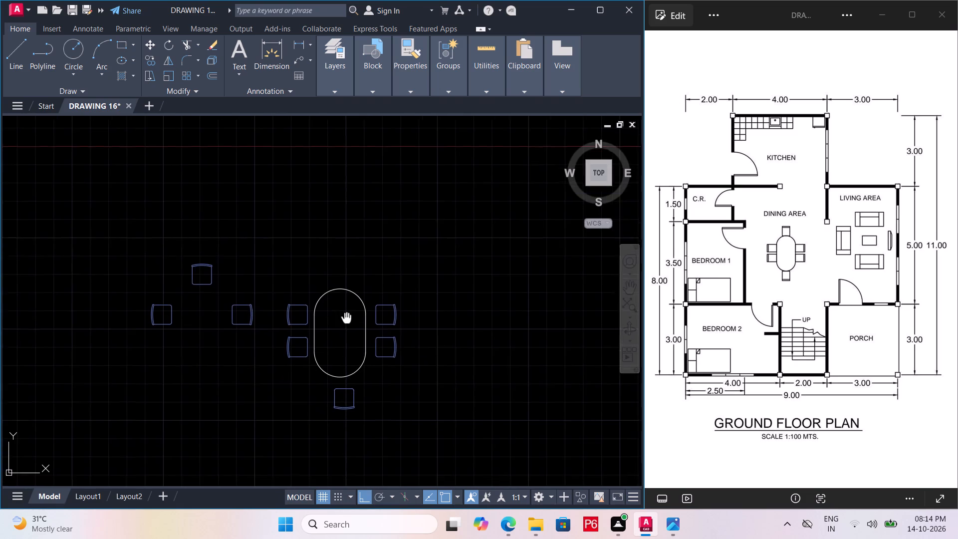
middle_click_drag(346, 318, 328, 327)
key("ctrl+s")
key("ctrl+s")
key("ctrl+s")
key("ctrl+s")
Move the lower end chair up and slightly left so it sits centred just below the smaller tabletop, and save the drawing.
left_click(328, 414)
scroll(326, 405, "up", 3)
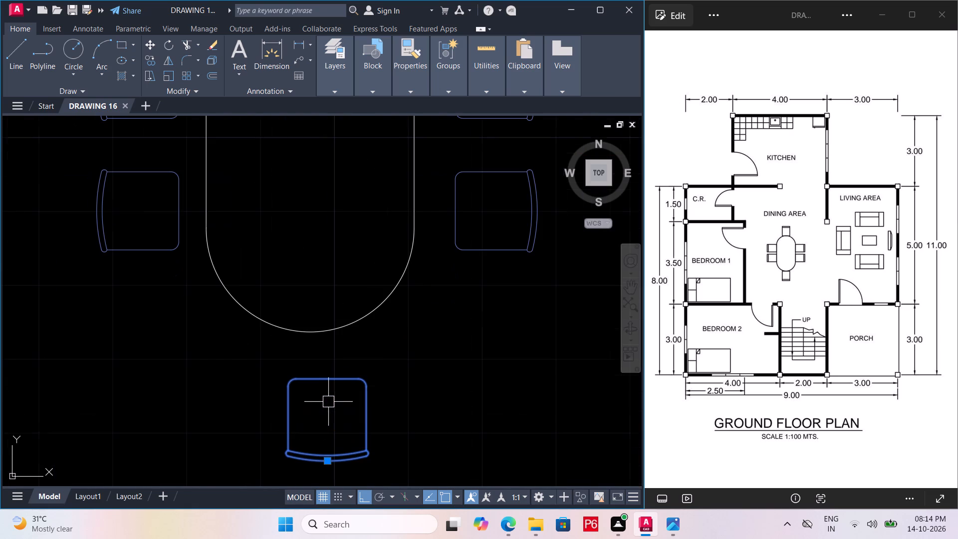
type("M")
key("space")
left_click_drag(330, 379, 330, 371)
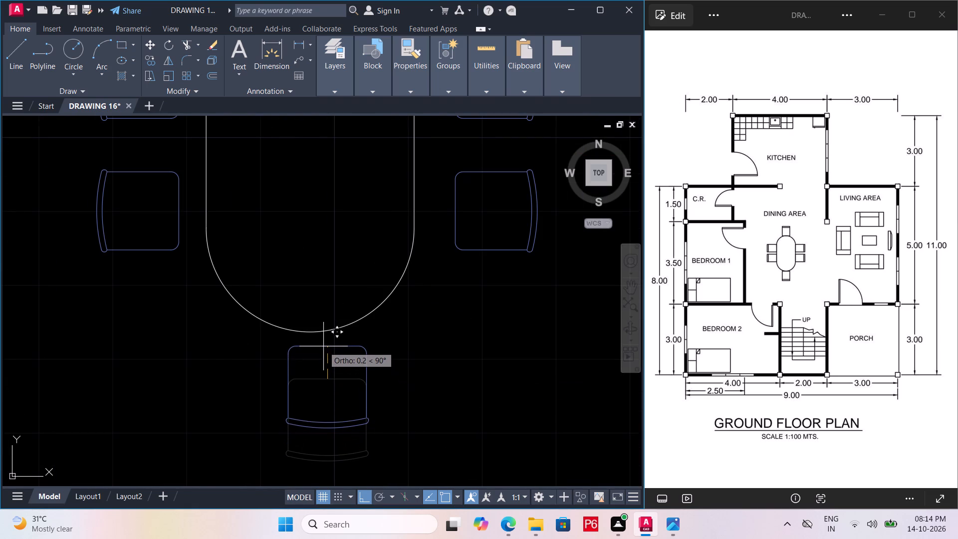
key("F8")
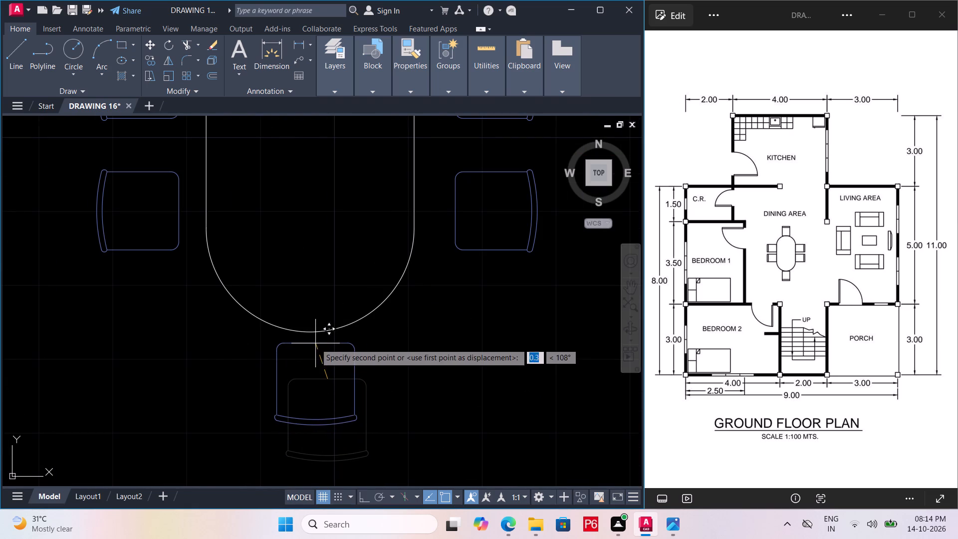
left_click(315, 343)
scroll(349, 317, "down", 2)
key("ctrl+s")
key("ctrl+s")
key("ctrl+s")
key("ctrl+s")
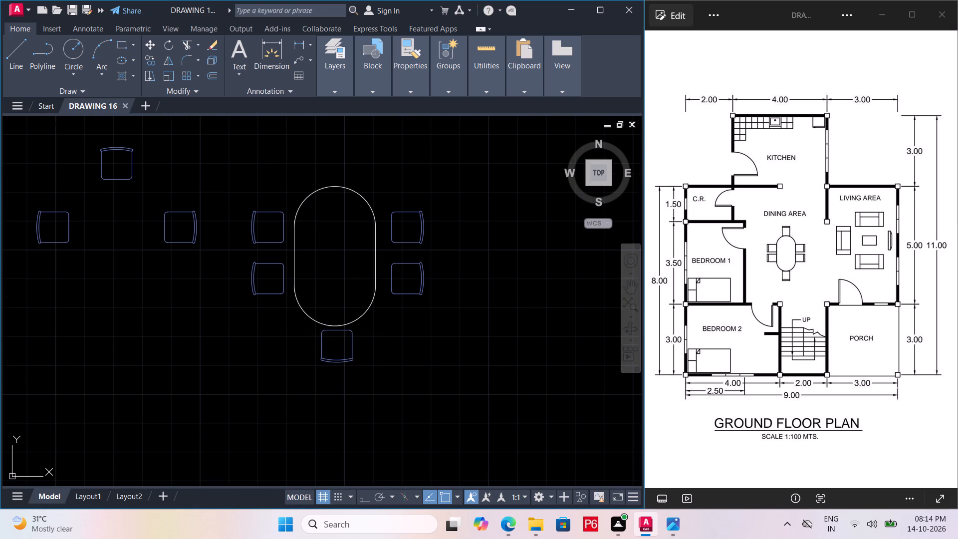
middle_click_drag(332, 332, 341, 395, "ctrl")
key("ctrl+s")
Copy the uppermost loose chair to just above the oval tabletop's upper end and save the drawing.
left_click(143, 327)
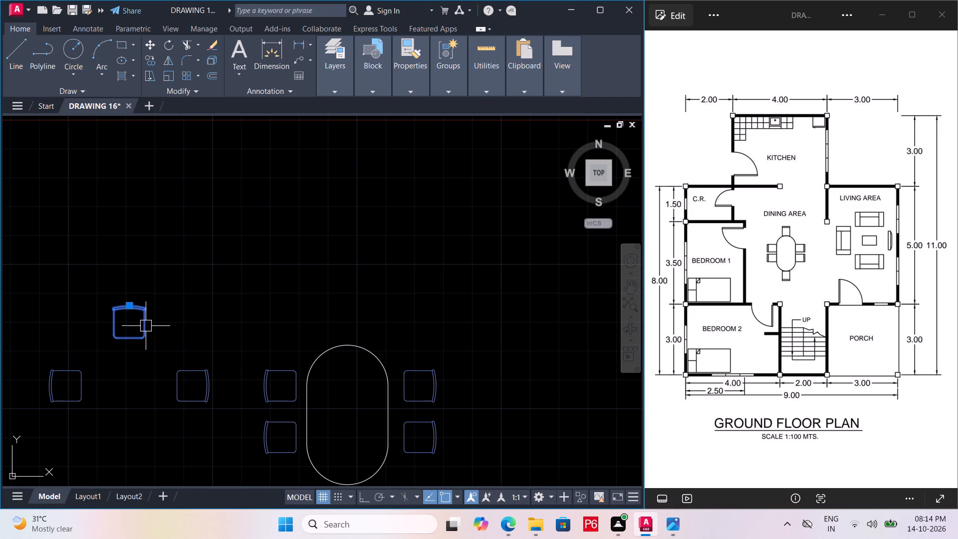
type("CO")
key("space")
left_click(147, 326)
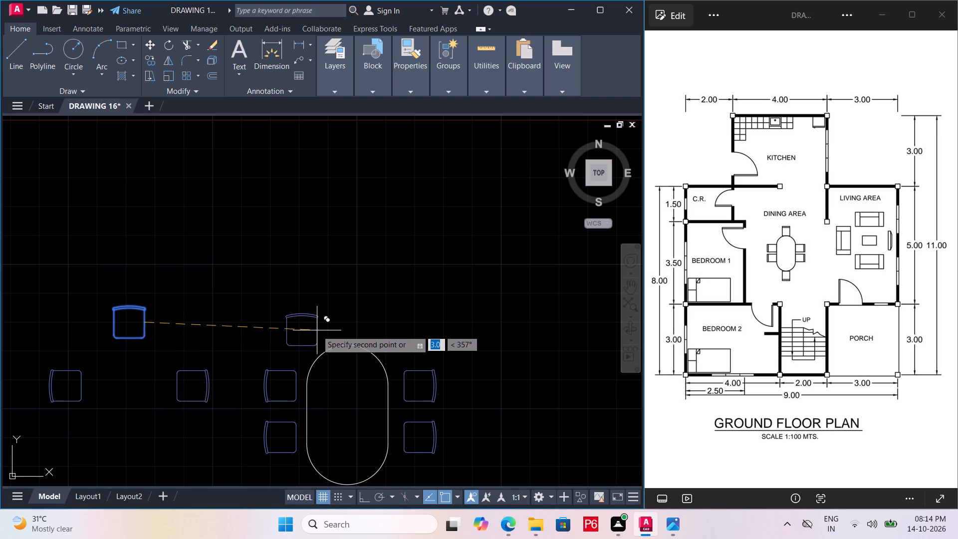
scroll(349, 326, "up", 2)
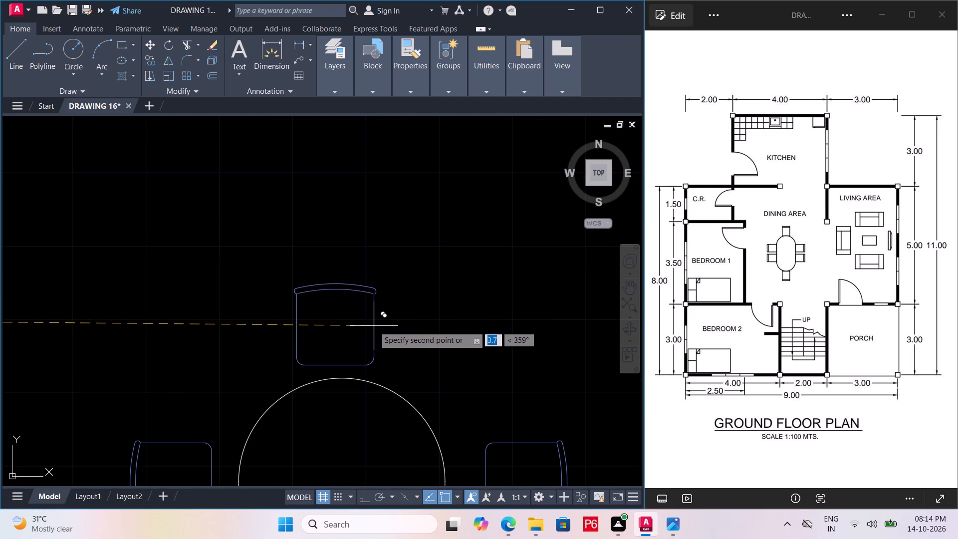
left_click(373, 330)
key("ctrl+s")
key("ctrl+s")
scroll(370, 321, "down", 1, "ctrl")
key("ctrl+s")
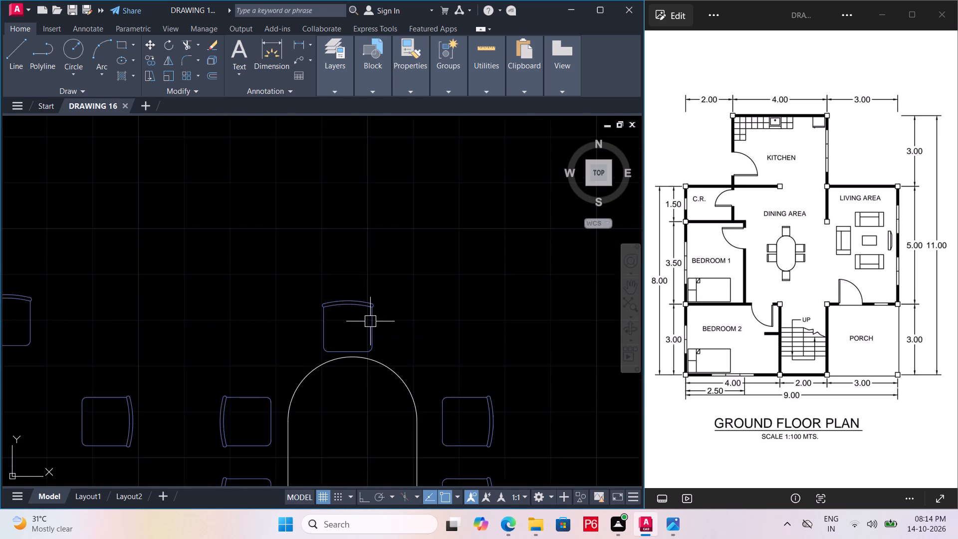
scroll(370, 321, "down", 1, "ctrl")
key("ctrl+s")
key("ctrl+s")
middle_click_drag(365, 316, 358, 271, "ctrl")
key("ctrl+s")
key("ctrl+s")
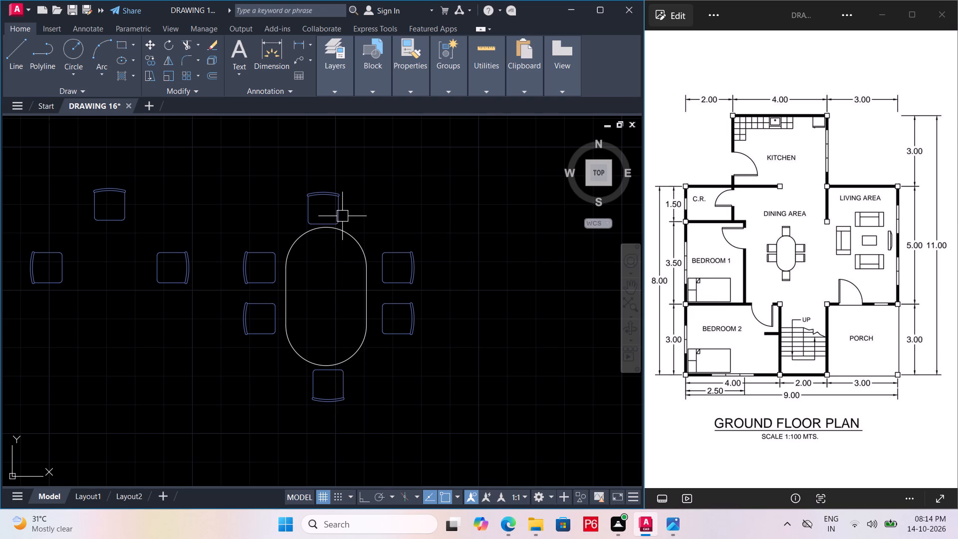
Move the copied upper end chair slightly right to centre it on the tabletop's upper end.
left_click(342, 216)
scroll(342, 216, "up", 2)
type("M")
key("space")
left_click(331, 236)
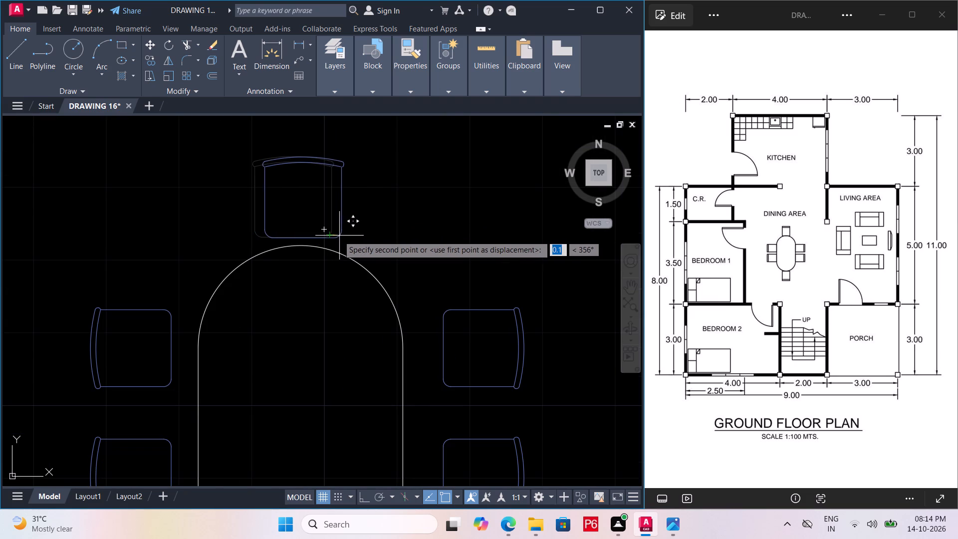
scroll(335, 236, "up", 1)
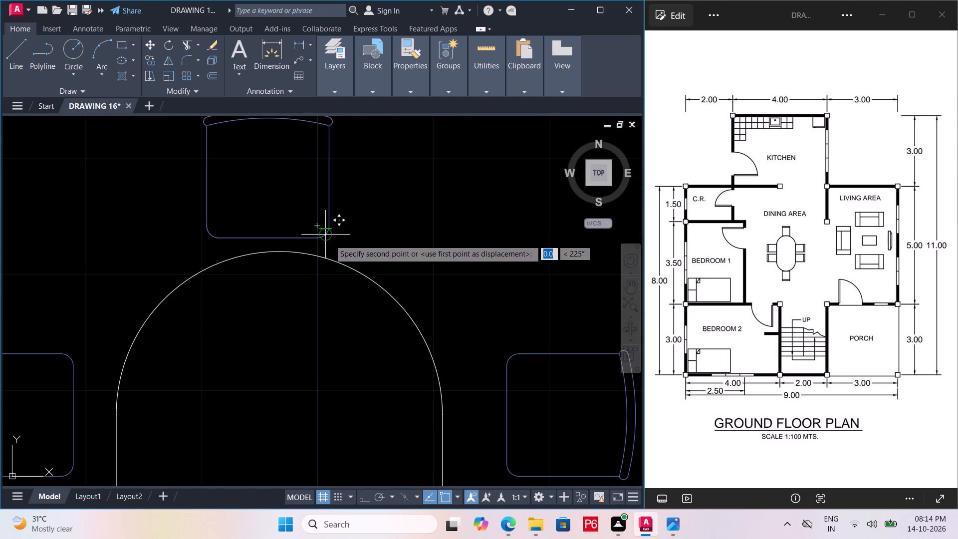
left_click(335, 239)
scroll(346, 228, "down", 3)
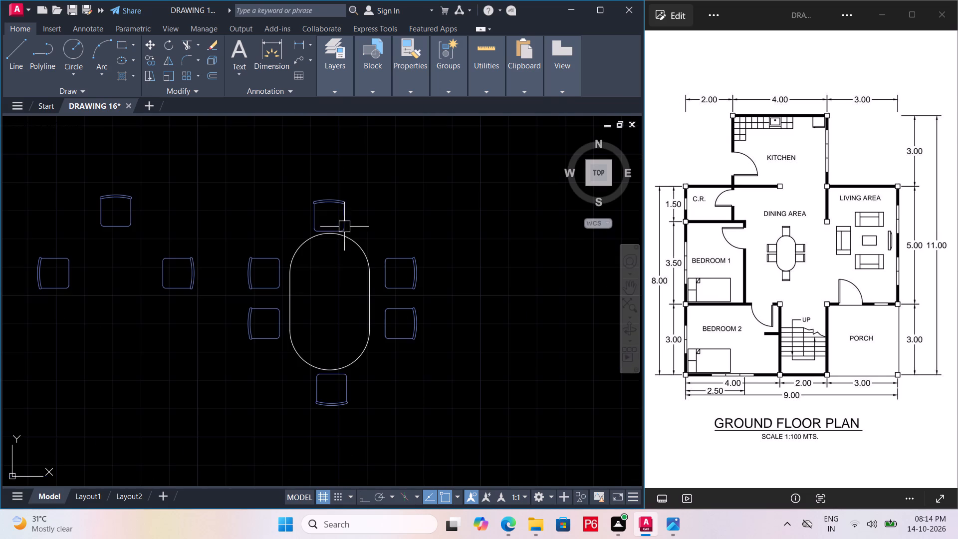
Delete the end chair below the tabletop.
scroll(344, 389, "up", 1)
left_click(351, 389)
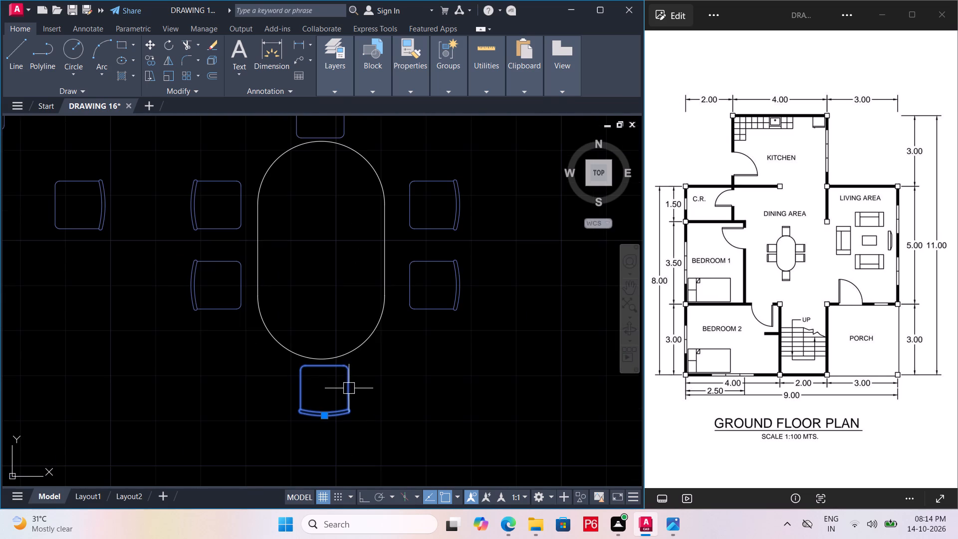
key("Delete")
Mirror the upper end chair across the tabletop's horizontal centreline, keep the original, and save the drawing.
middle_click_drag(326, 242, 325, 272)
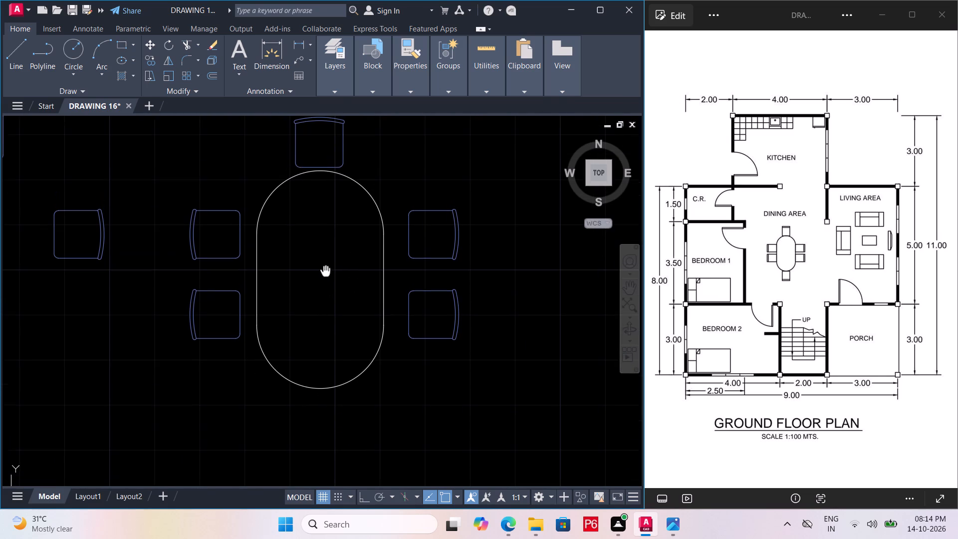
middle_click_drag(325, 272, 325, 274)
left_click(339, 158)
key("m")
key("i")
key("space")
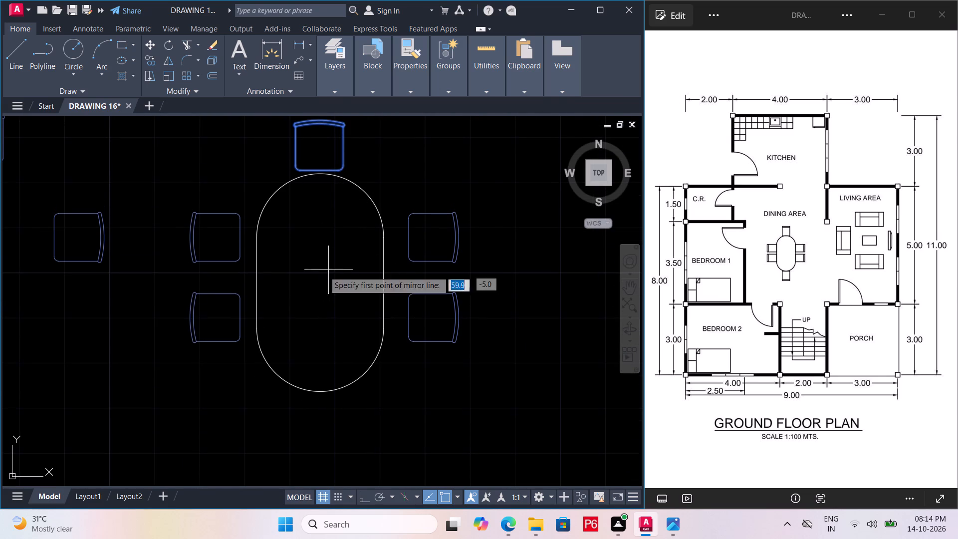
left_click(260, 279)
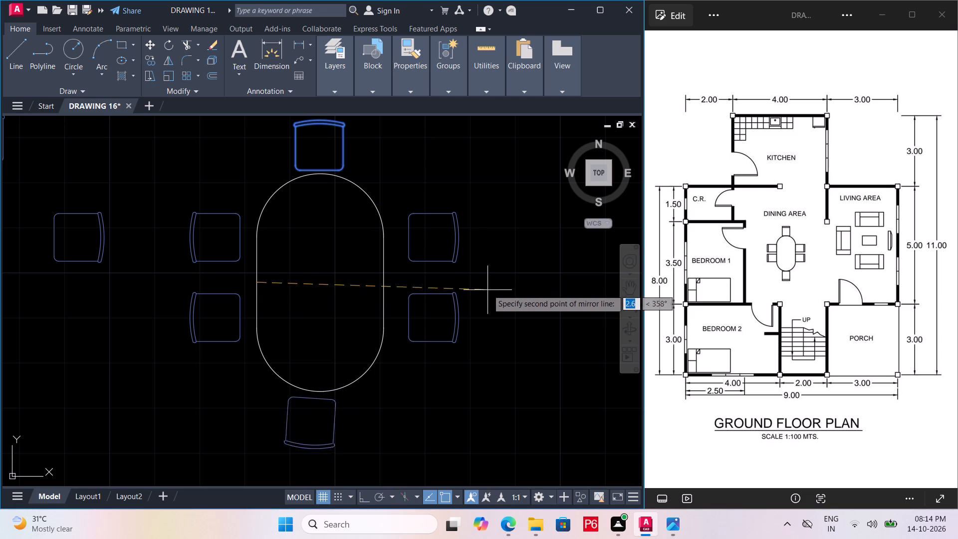
key("F8")
left_click(496, 281)
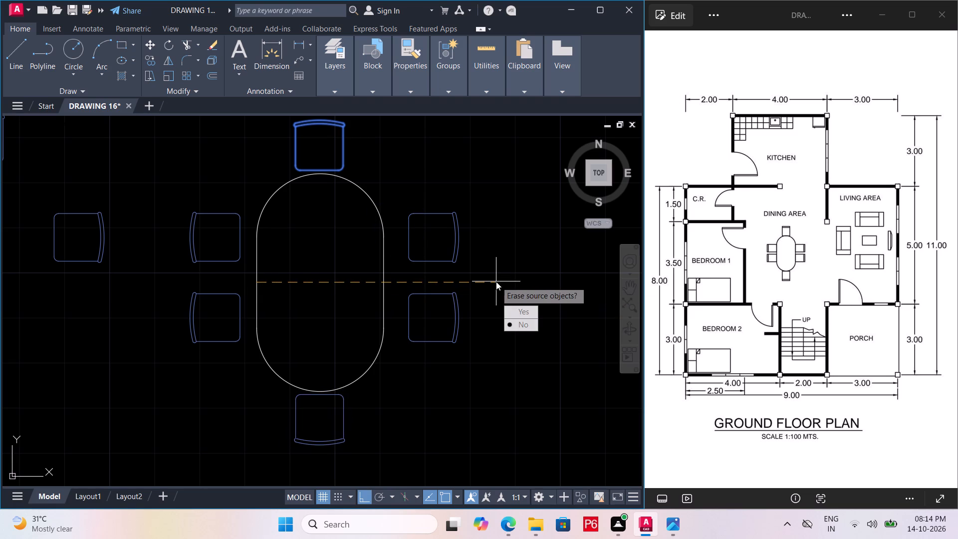
left_click_drag(509, 327, 496, 281)
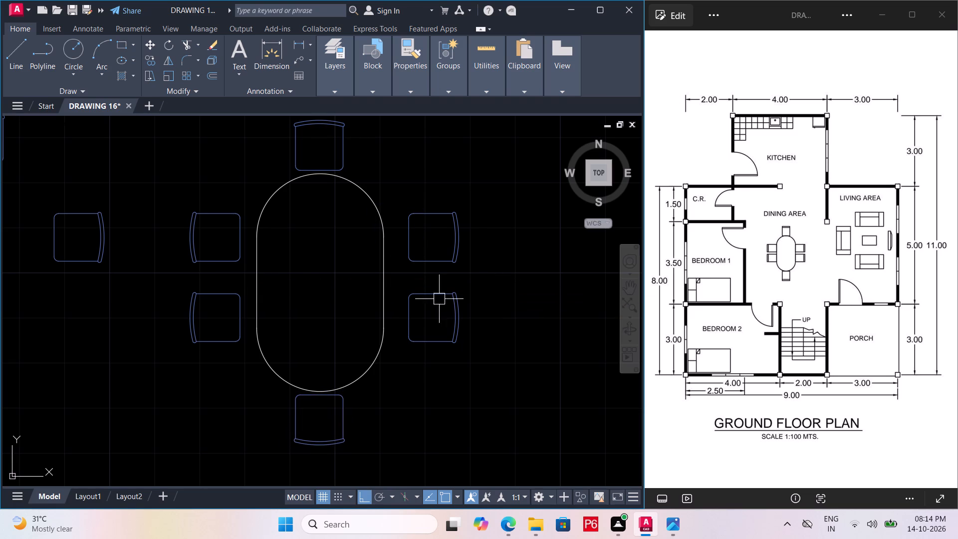
key("ctrl+s")
key("ctrl+s")
key("ctrl+s")
Delete the three loose chairs beside the dining set and save the drawing.
scroll(350, 309, "down", 1, "ctrl")
middle_click_drag(350, 309, 408, 310, "ctrl")
left_click_drag(245, 272, 243, 267)
left_click(101, 225)
left_click(159, 207)
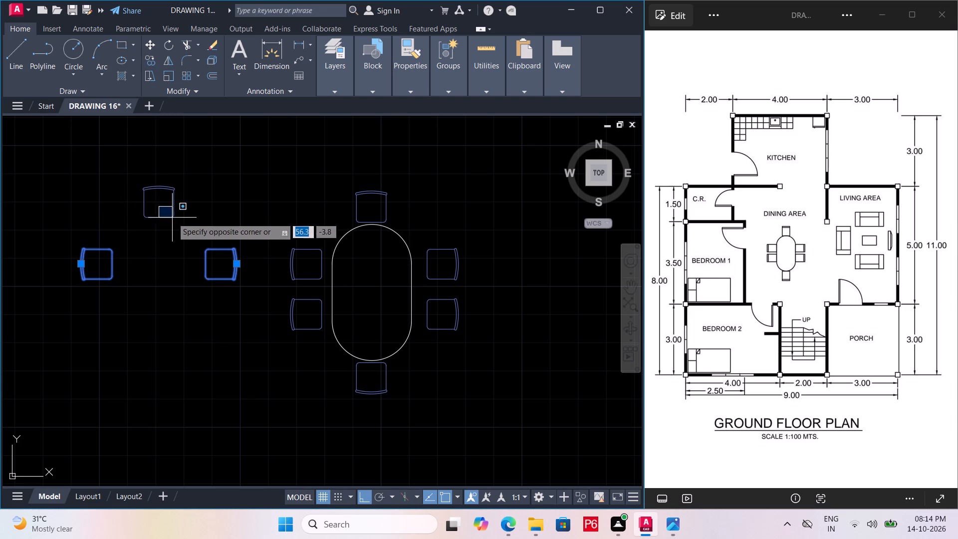
double_click(172, 218)
left_click(164, 222)
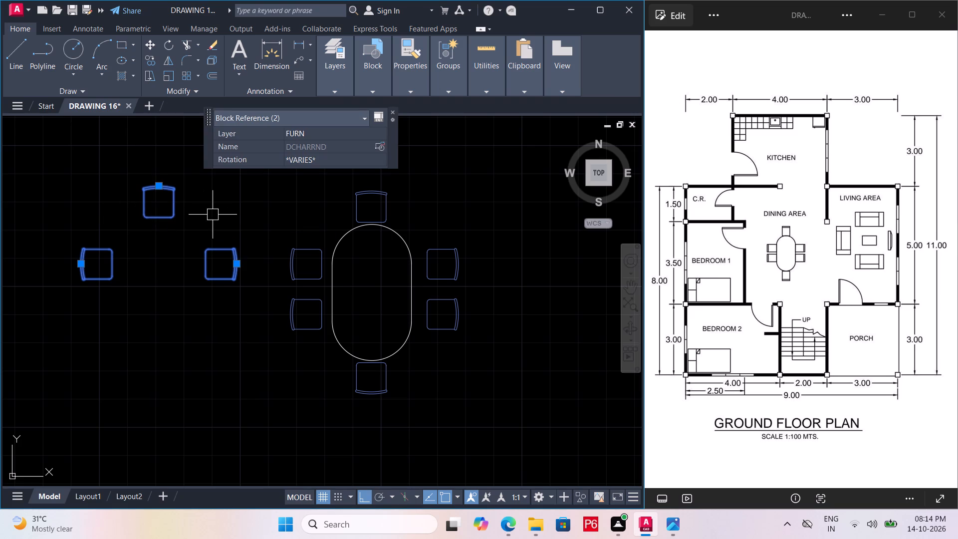
key("Delete")
key("ctrl+s")
key("ctrl+s")
key("ctrl+s")
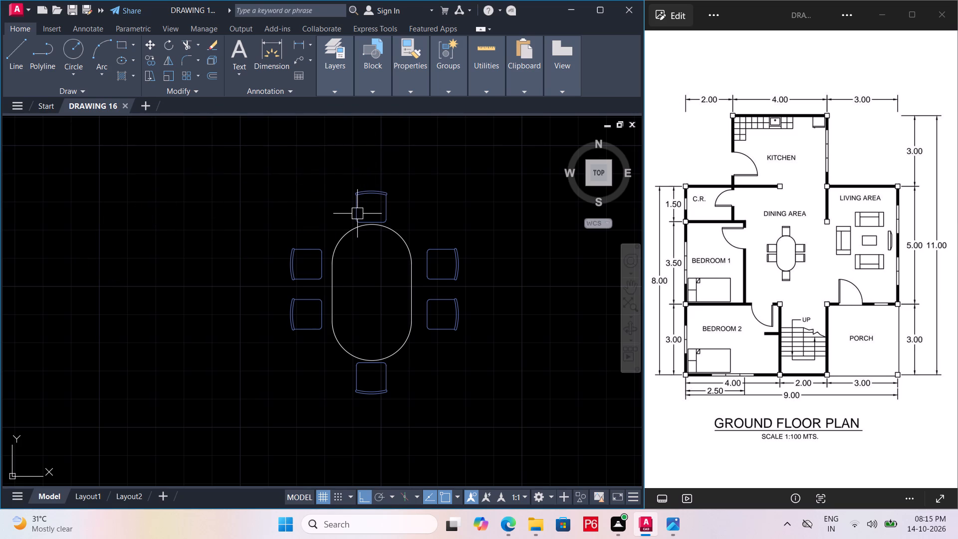
key("ctrl+s")
key("ctrl+s")
key("ctrl+s")
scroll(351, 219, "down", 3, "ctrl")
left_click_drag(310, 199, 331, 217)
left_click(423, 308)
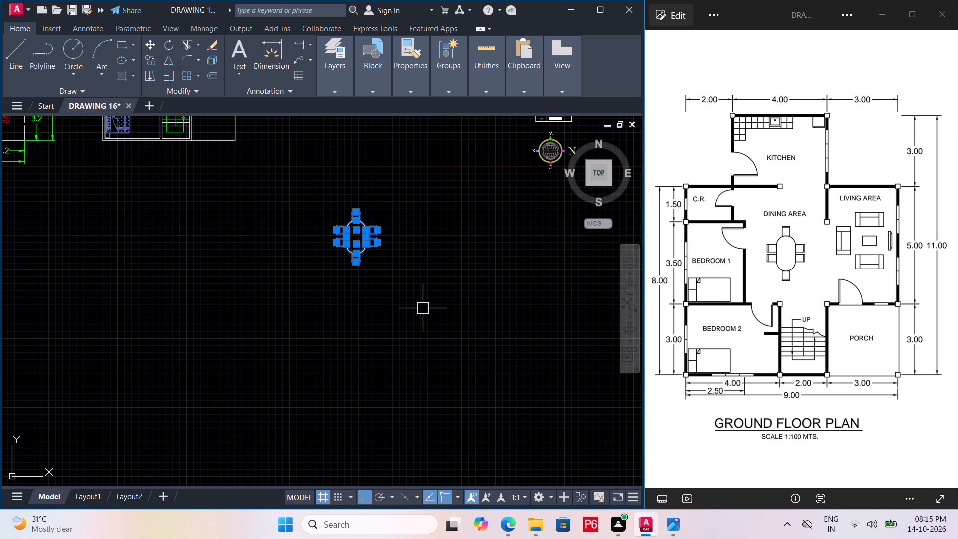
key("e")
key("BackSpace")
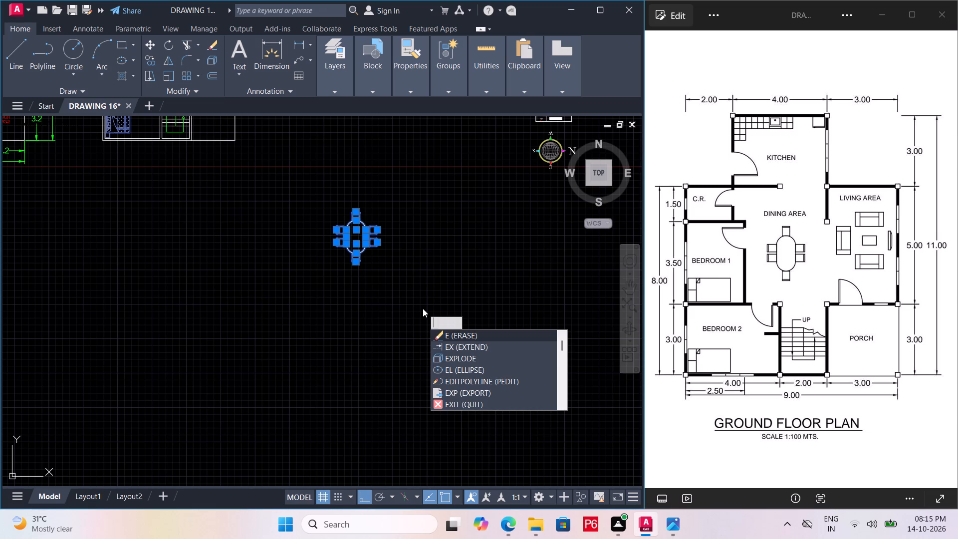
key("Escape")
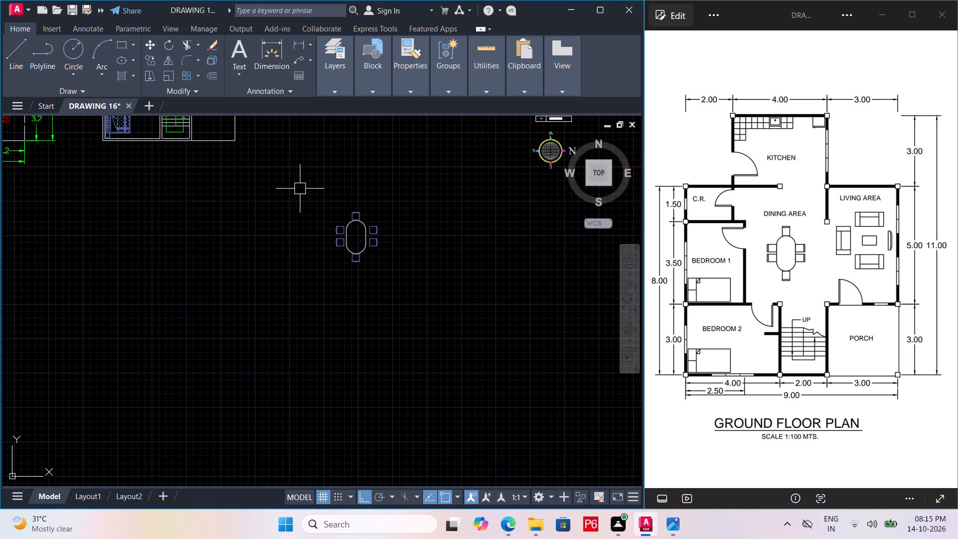
Convert the oval dining table and its six chairs into a block named TABLE.
left_click_drag(300, 189, 317, 197)
left_click(430, 295)
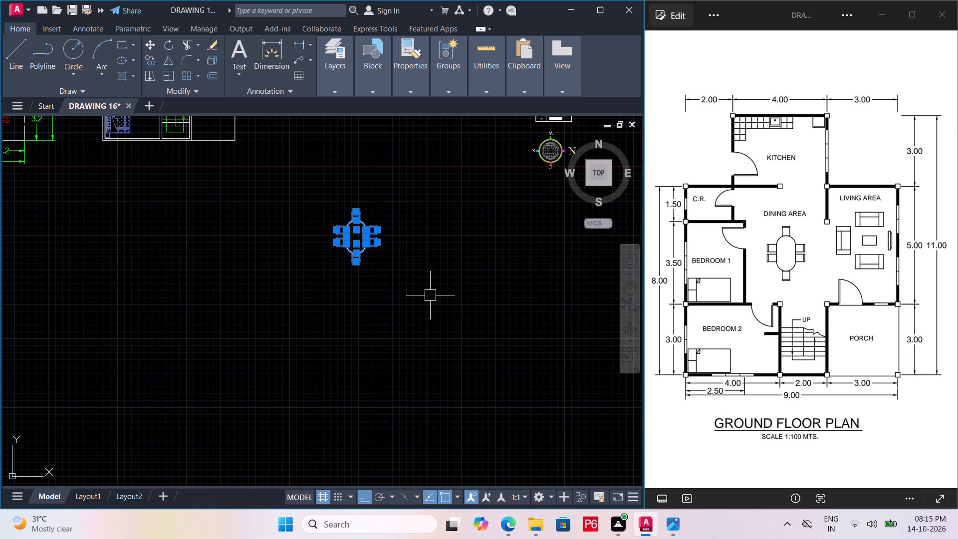
type("B")
key("space")
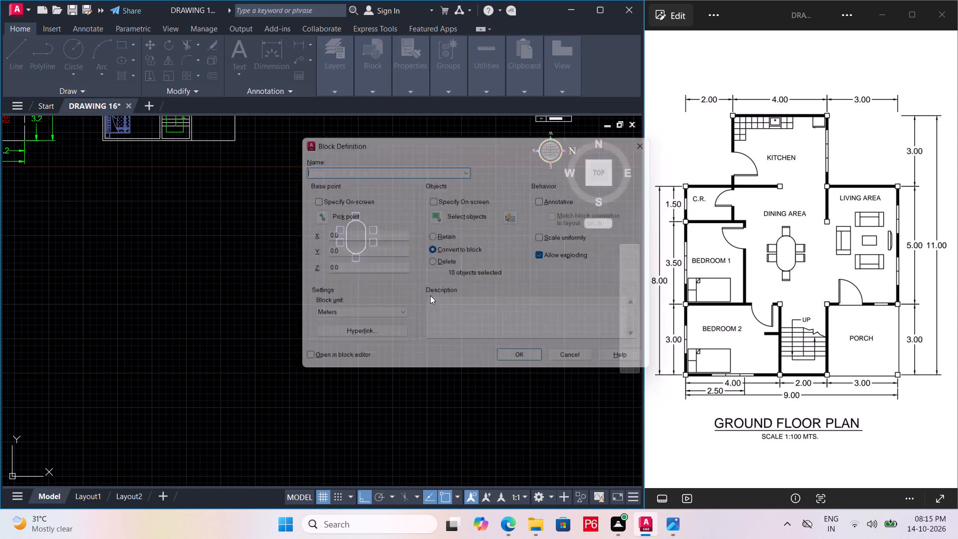
type("TABLE")
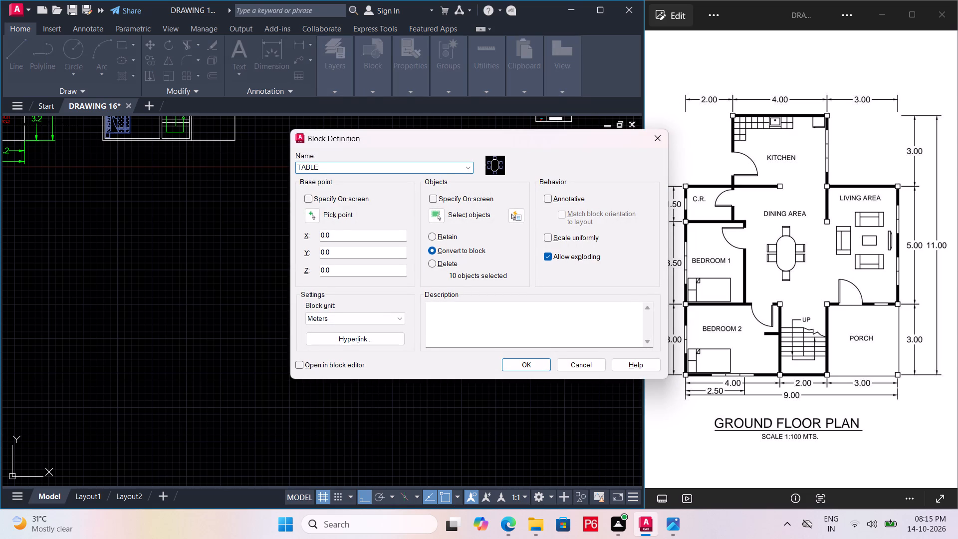
key("Return")
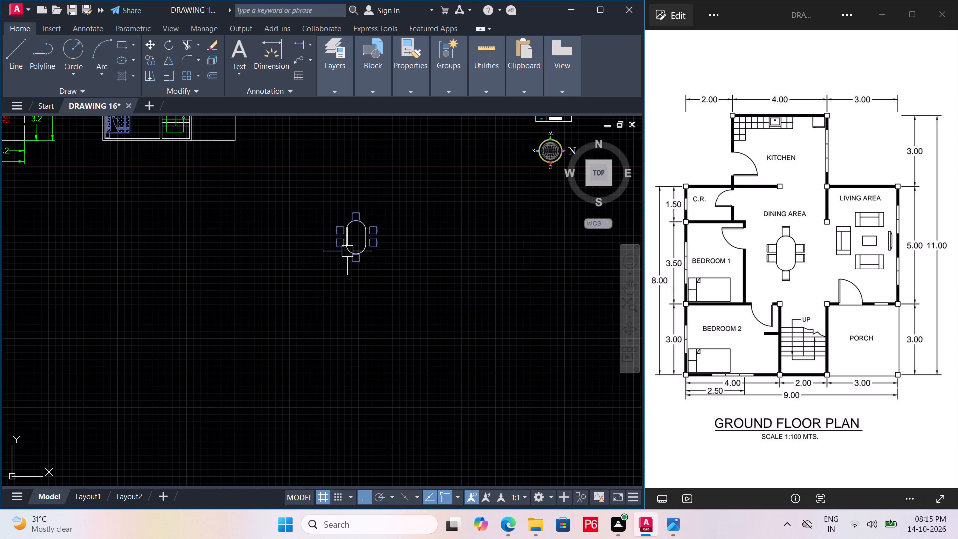
Move the TABLE block closer to the furnished floor plan, into the empty space below it.
left_click(364, 252)
key("m")
key("space")
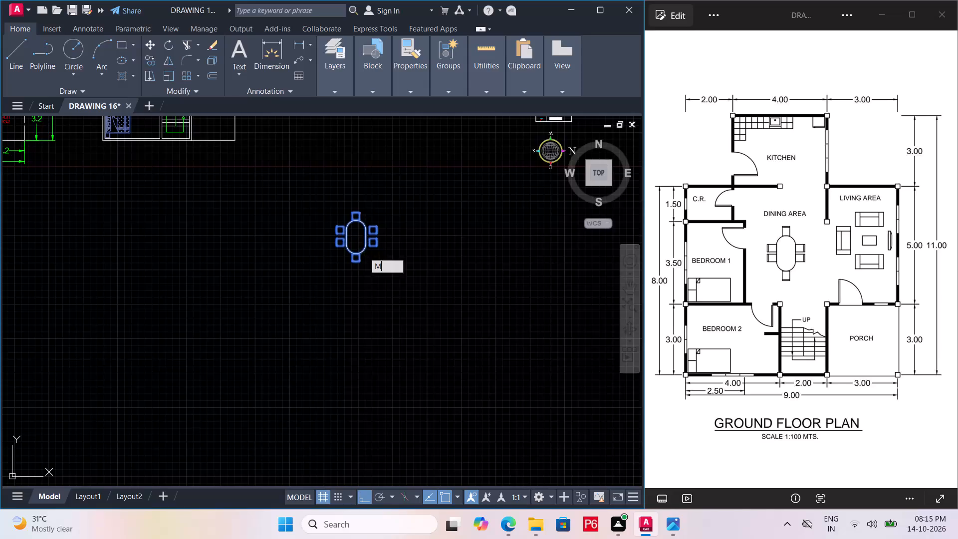
left_click(356, 240)
middle_click_drag(258, 211, 259, 212)
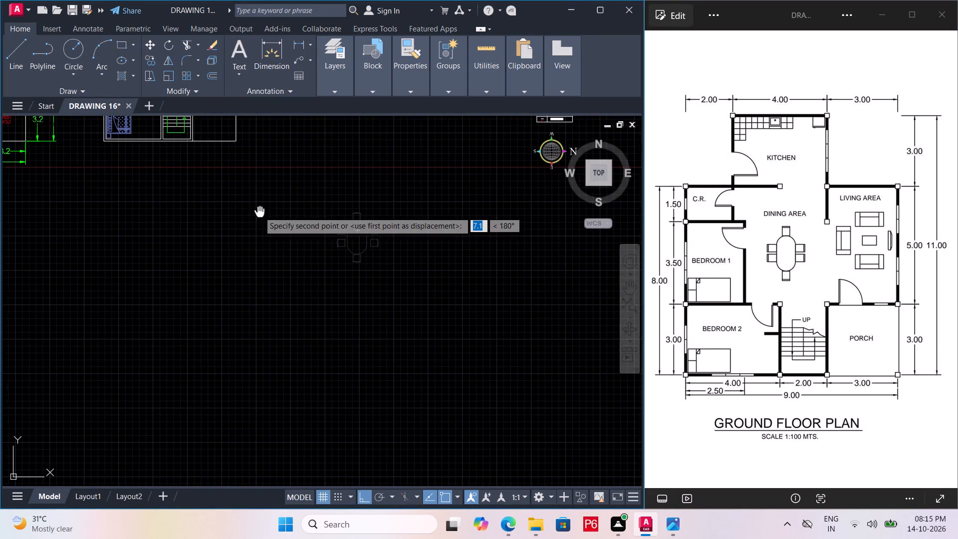
middle_click_drag(259, 212, 397, 352)
key("F8")
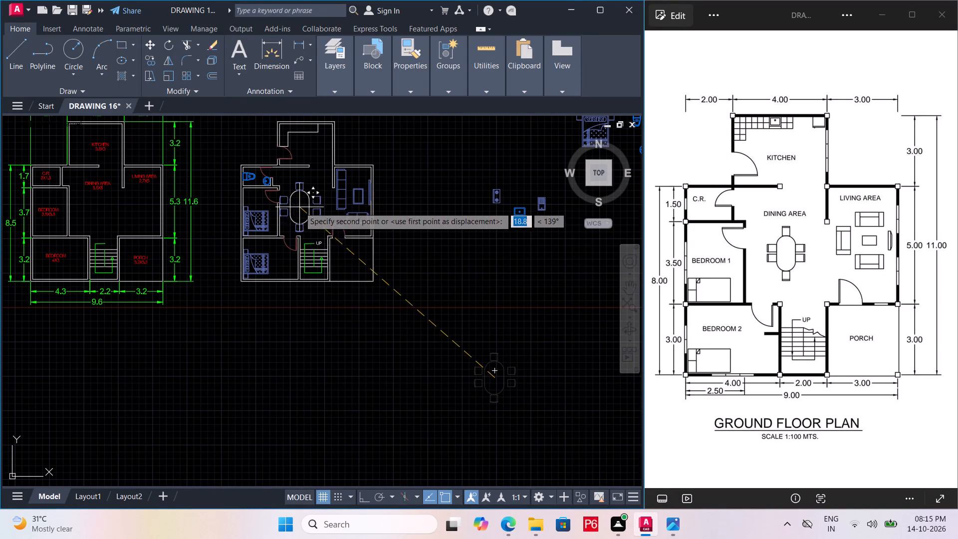
scroll(297, 203, "up", 2)
scroll(324, 268, "down", 2)
middle_click_drag(285, 242, 258, 228)
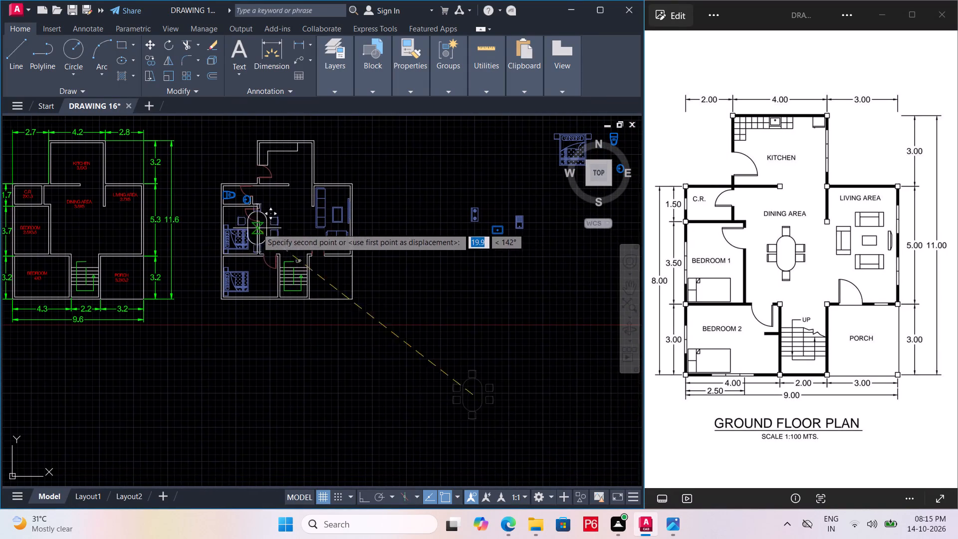
left_click(400, 391)
key("Escape")
Scale the TABLE block down to a smaller size from a base point near the tabletop's lower end.
left_click(409, 402)
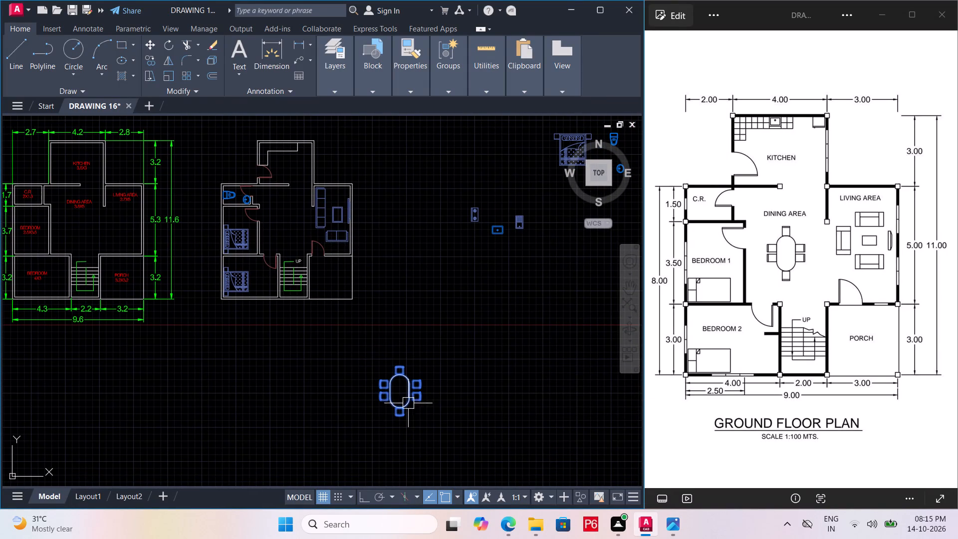
type("SC")
key("space")
left_click(403, 407)
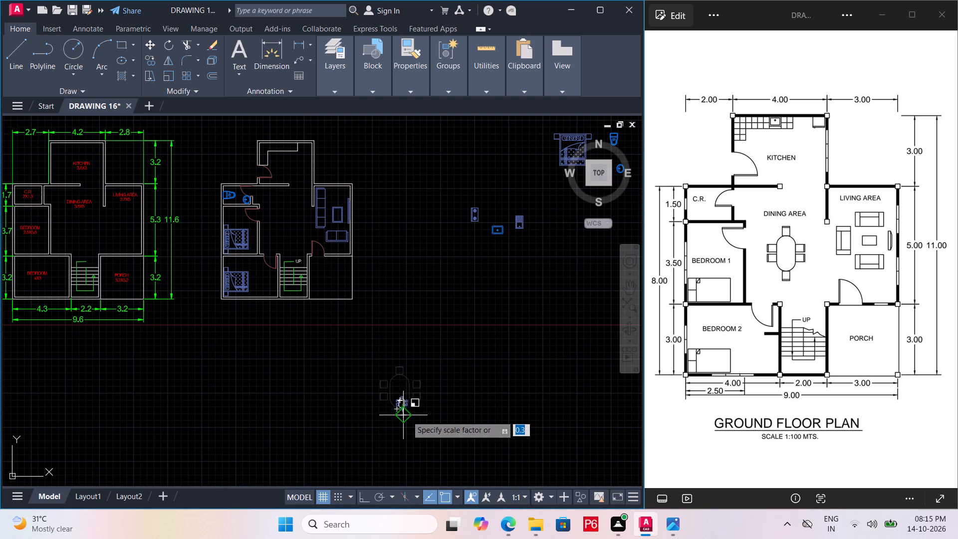
left_click(409, 425)
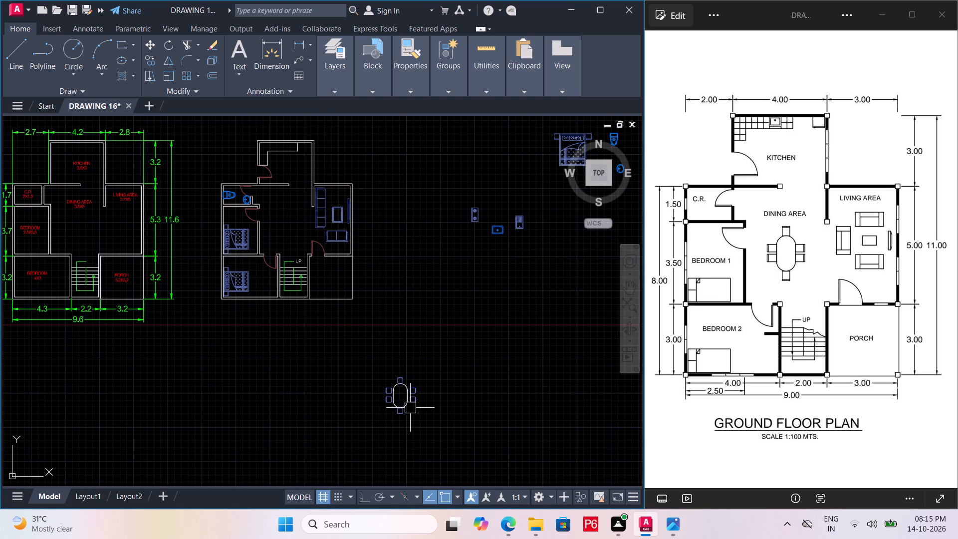
Move the scaled dining set into the dining area, between Bedroom 1 and the living area, and save the drawing.
left_click(410, 408)
key("m")
key("space")
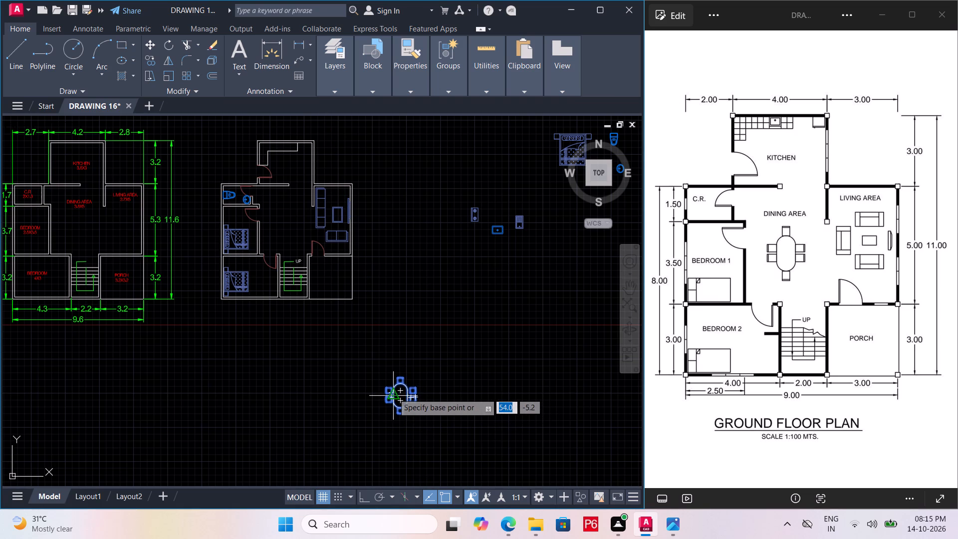
scroll(400, 392, "up", 1)
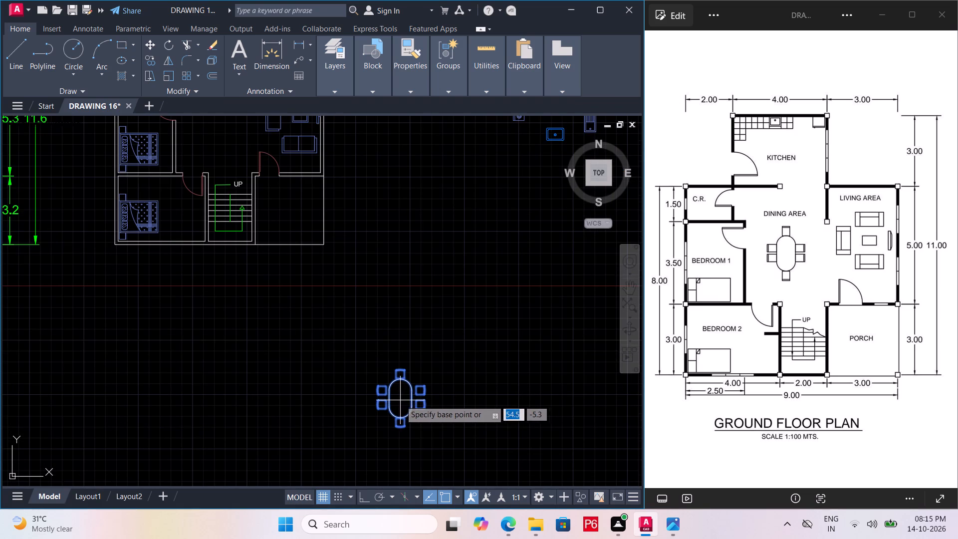
left_click(400, 400)
middle_click_drag(275, 245, 333, 413)
scroll(275, 245, "down", 1)
scroll(305, 330, "up", 2)
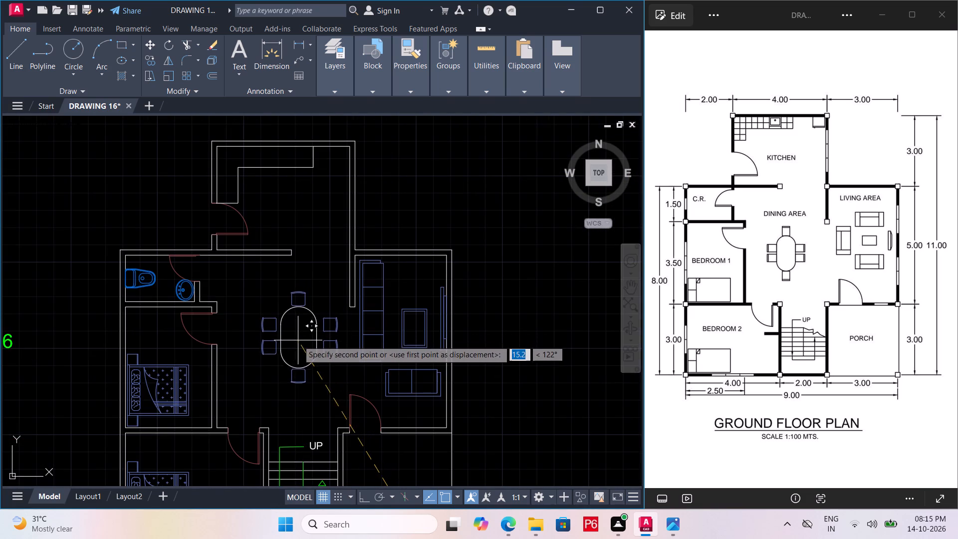
left_click(287, 351)
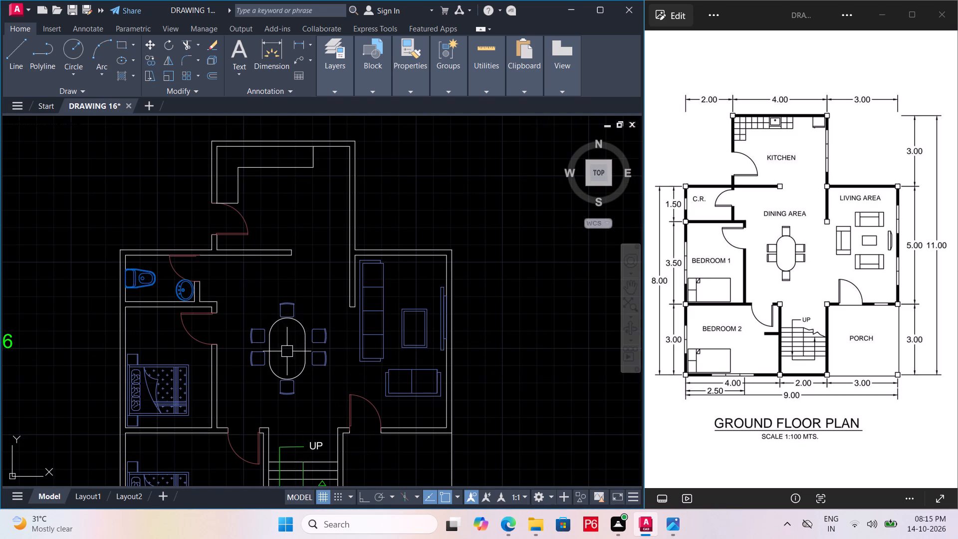
scroll(301, 330, "down", 1)
middle_click_drag(301, 326, 288, 300)
key("ctrl+s")
key("ctrl+s")
key("ctrl+s")
key("ctrl+s")
key("ctrl+s")
Copy the loose two-burner stove from beside the plan into the open kitchen floor below the counter.
middle_click_drag(280, 343, 263, 313)
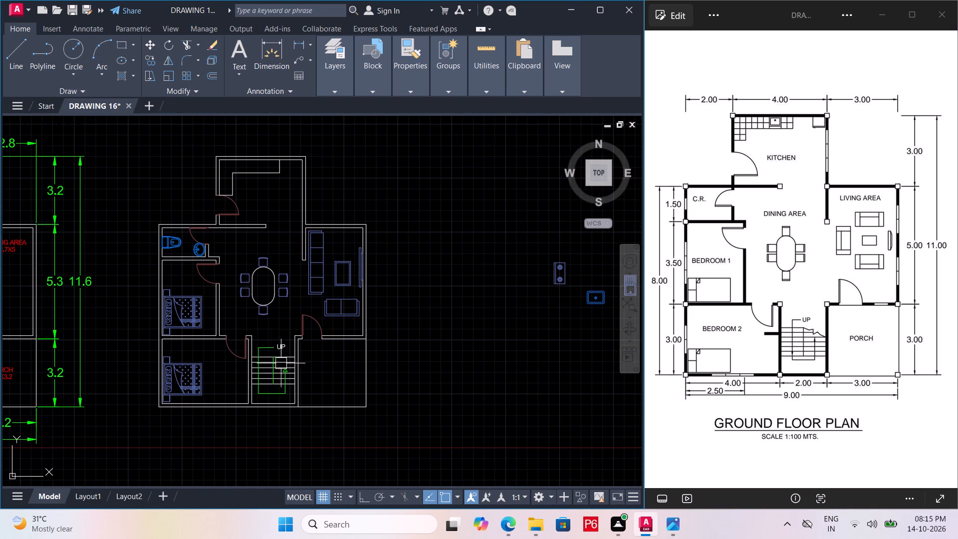
middle_click_drag(307, 378, 303, 333)
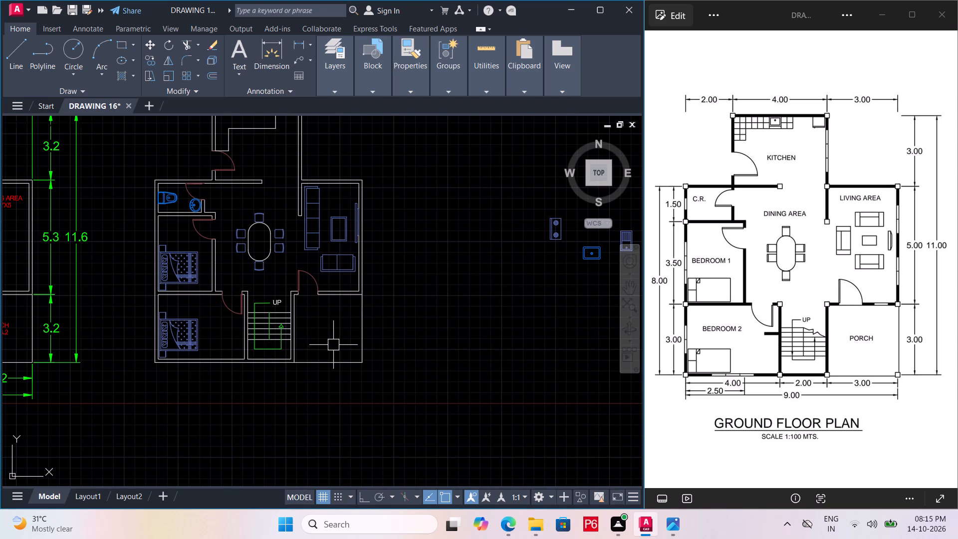
middle_click_drag(306, 332, 346, 432)
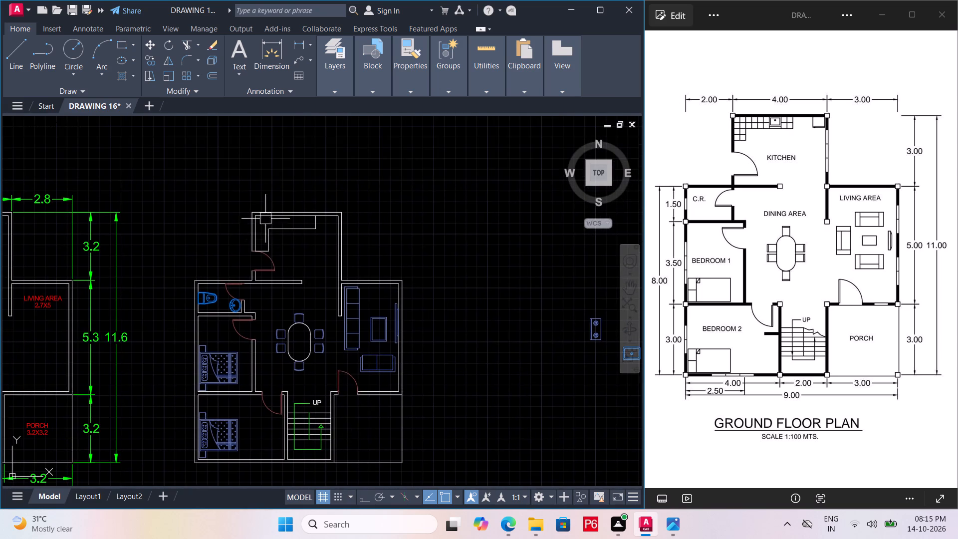
scroll(265, 209, "up", 2)
scroll(348, 262, "down", 1)
middle_click_drag(338, 256, 221, 197)
scroll(224, 198, "down", 1)
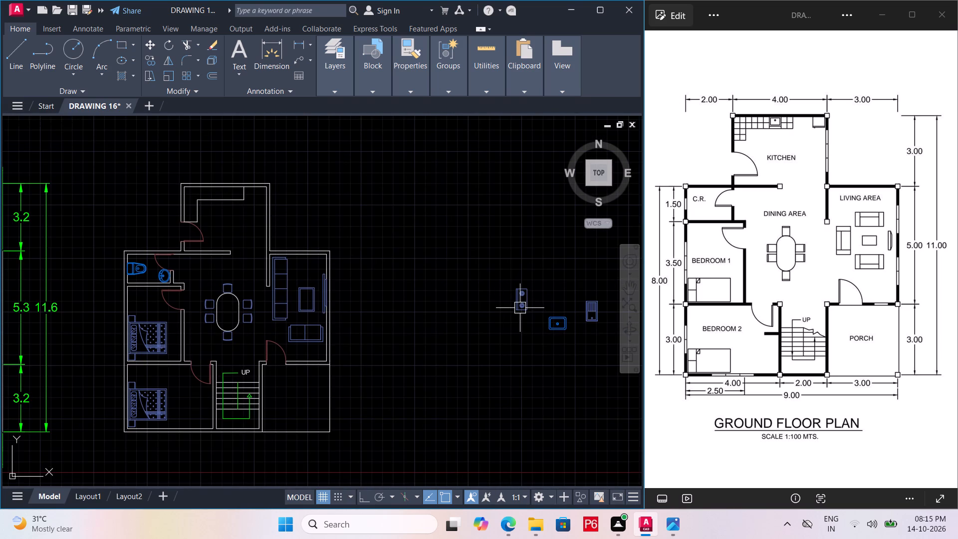
left_click(520, 308)
type("CO")
key("space")
left_click(520, 308)
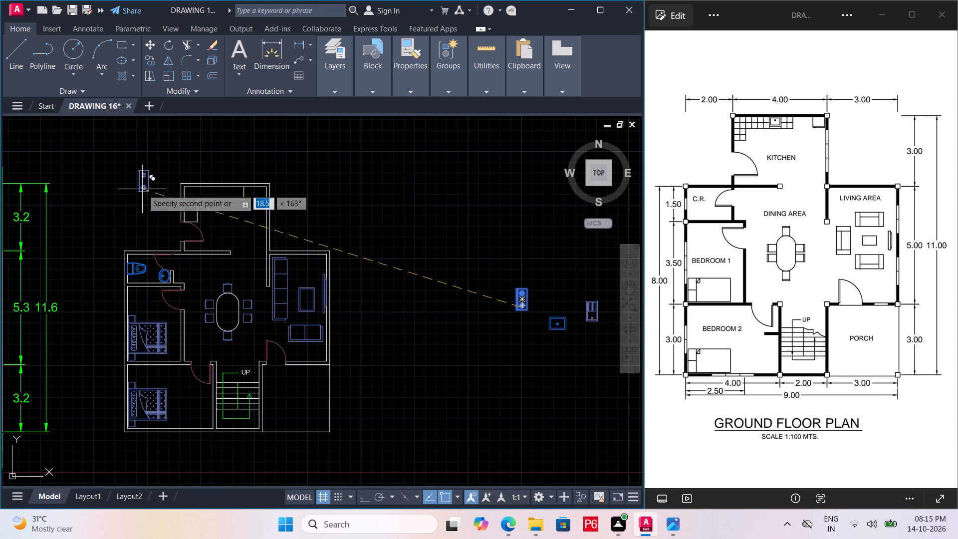
scroll(245, 201, "up", 3)
left_click(211, 278)
key("Escape")
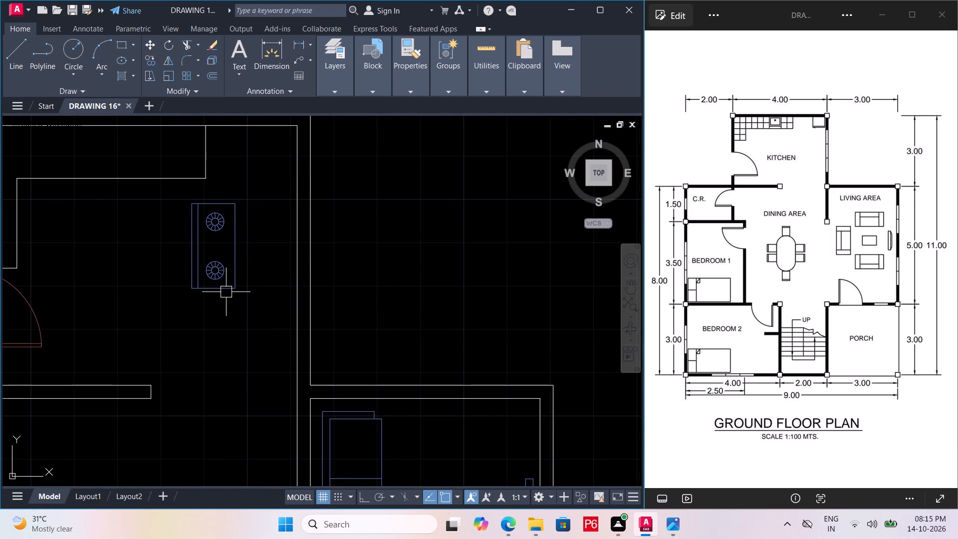
Rotate the copied stove 90 degrees clockwise about its lower right corner so it lies horizontally.
left_click(226, 292)
key("r")
key("o")
key("space")
left_click(233, 290)
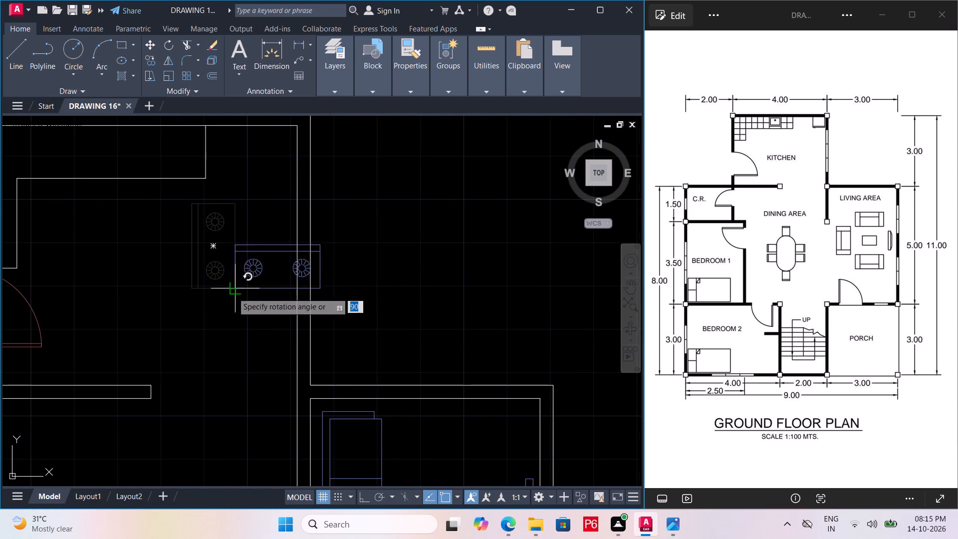
key("F8")
left_click(234, 341)
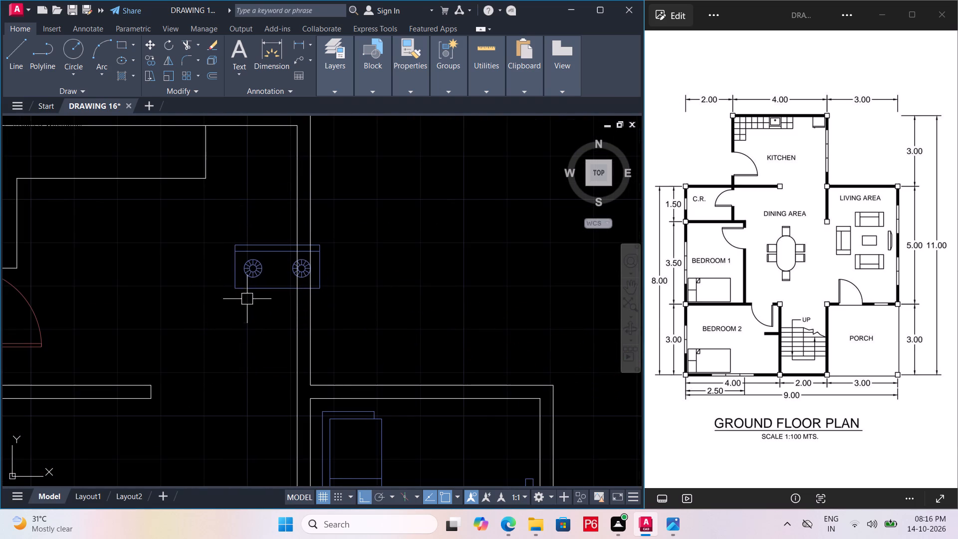
Move the rotated two-burner stove onto the kitchen's upper counter, between the wall and the counter edge, and save the drawing.
left_click(254, 280)
type("M")
key("space")
left_click(273, 272)
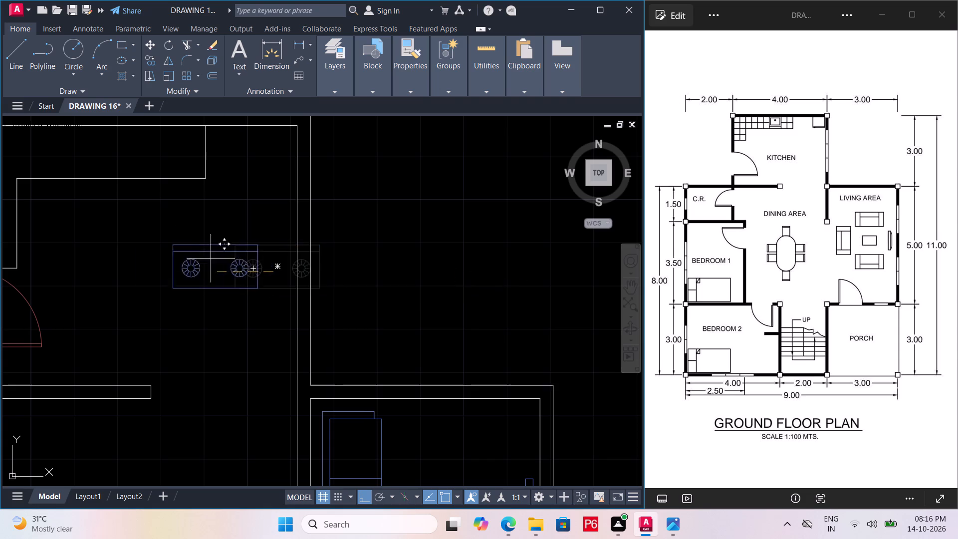
middle_click_drag(157, 249, 289, 362)
key("F8")
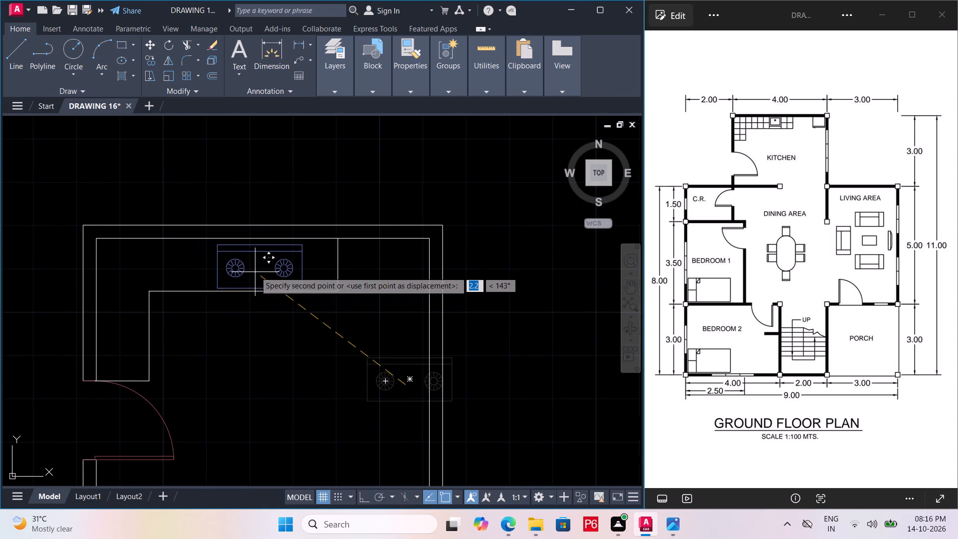
scroll(255, 271, "up", 1)
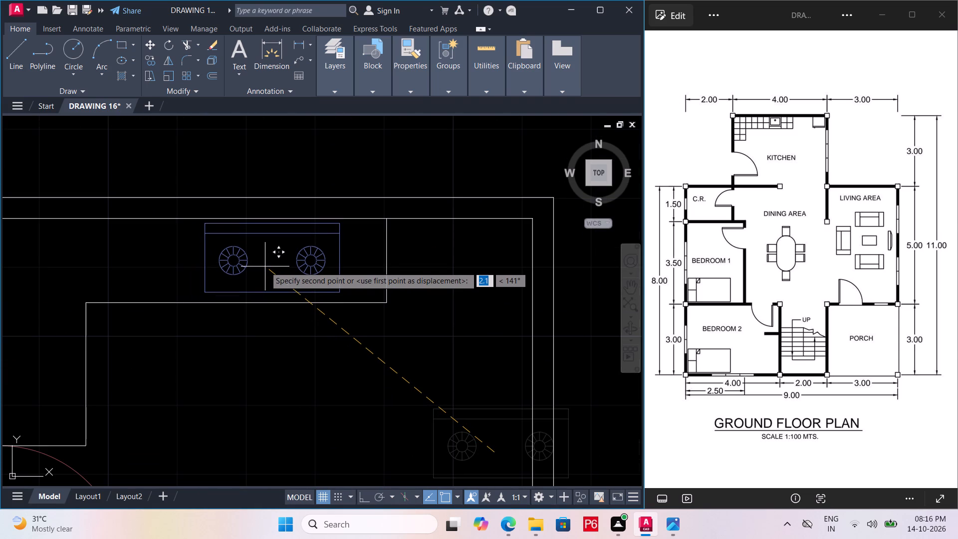
left_click(226, 267)
scroll(267, 248, "down", 2)
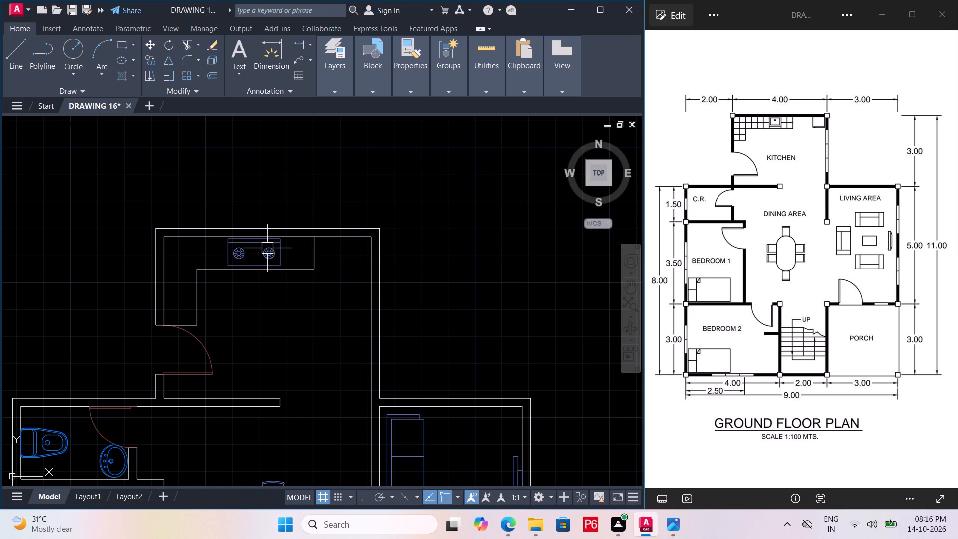
key("ctrl+s")
key("ctrl+s")
scroll(269, 248, "down", 2, "ctrl")
key("ctrl+s")
key("ctrl+s")
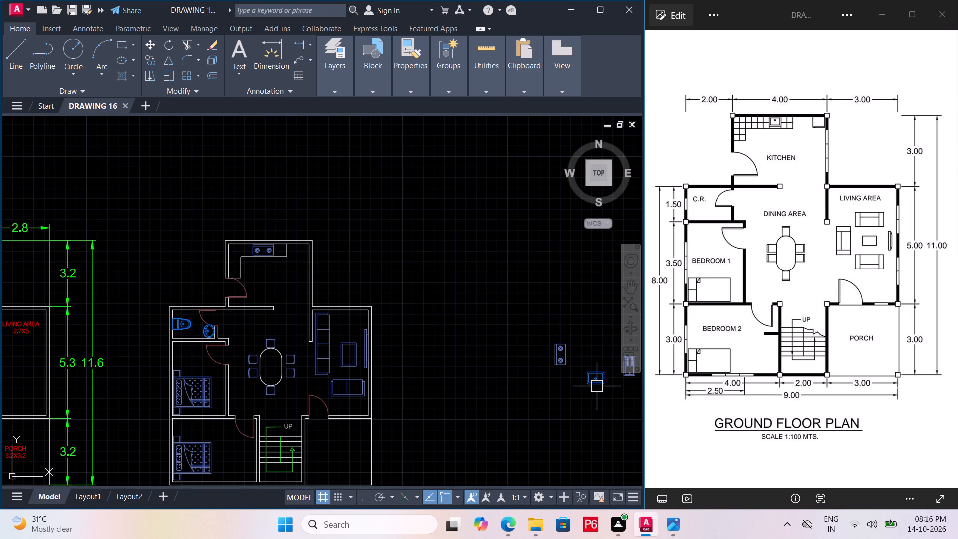
Copy the loose rectangular sink from beside the plan to the empty space just left of the kitchen.
left_click(596, 385)
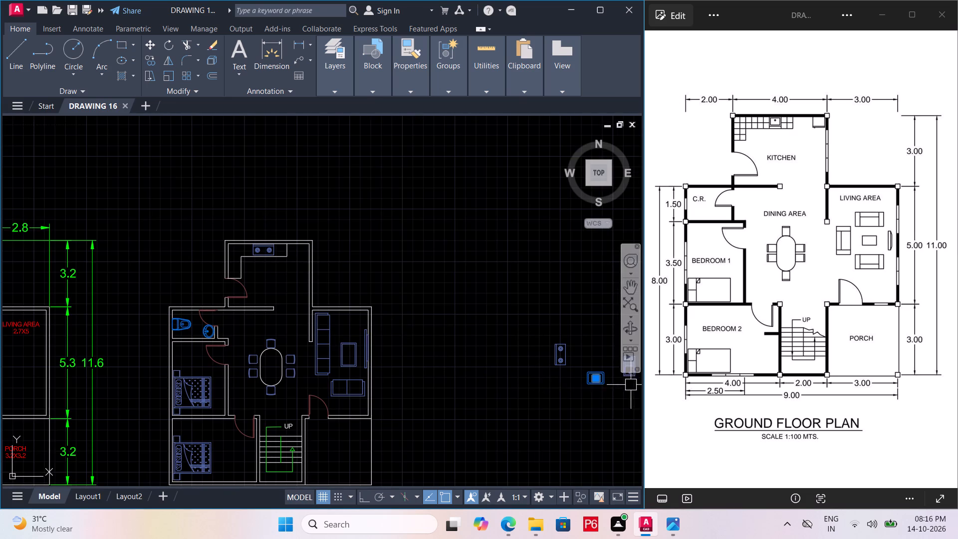
scroll(631, 385, "up", 2)
left_click(500, 348)
left_click(572, 401)
key("c")
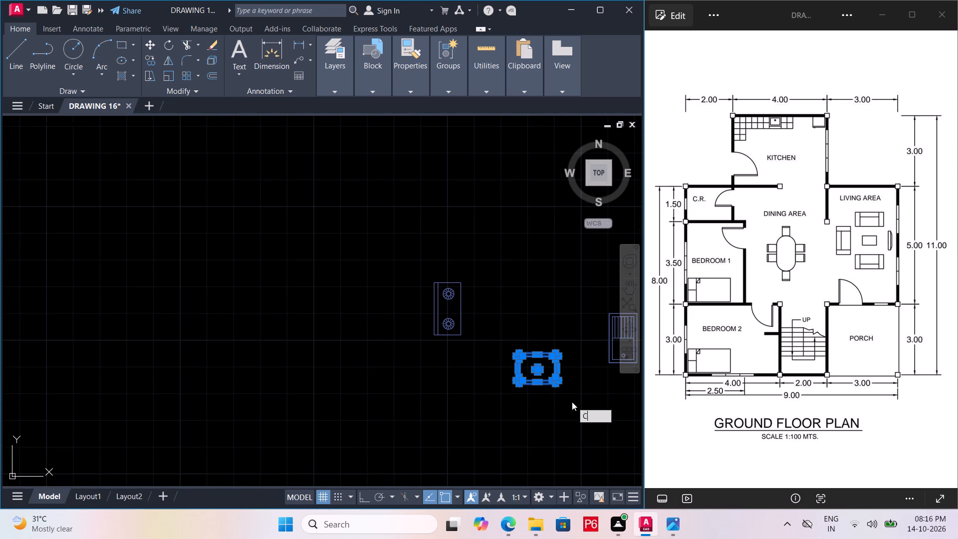
key("o")
key("space")
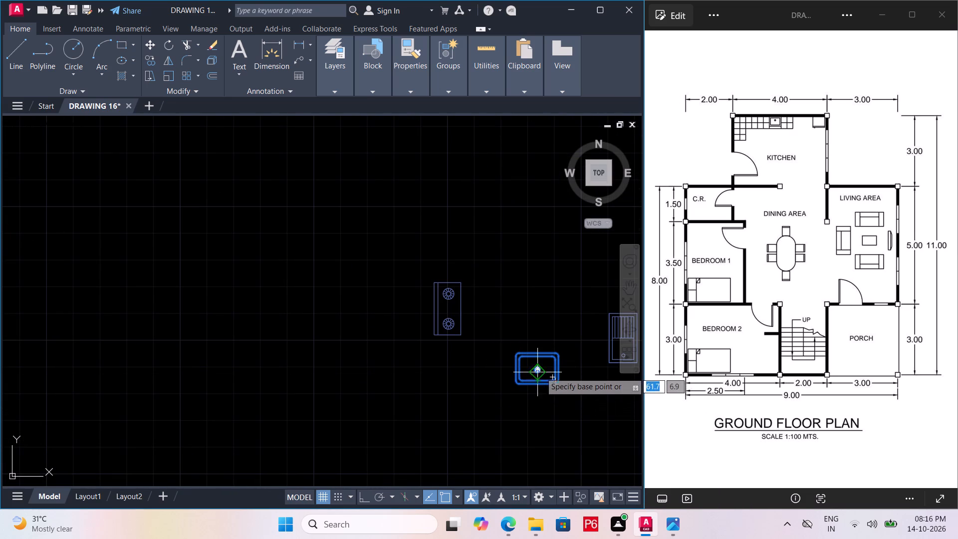
left_click(540, 372)
middle_click_drag(285, 335, 390, 360)
scroll(285, 335, "down", 1)
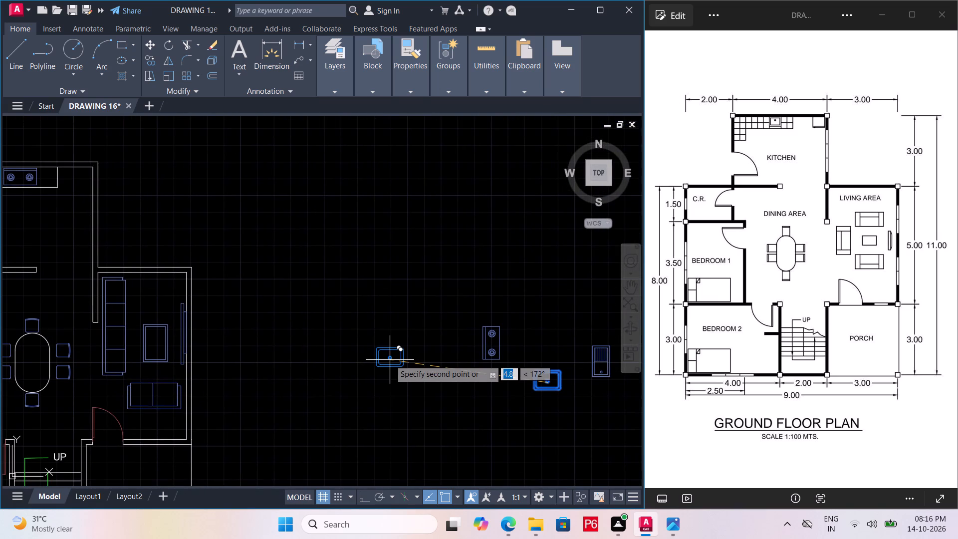
middle_click_drag(227, 249, 477, 289)
scroll(201, 261, "up", 3)
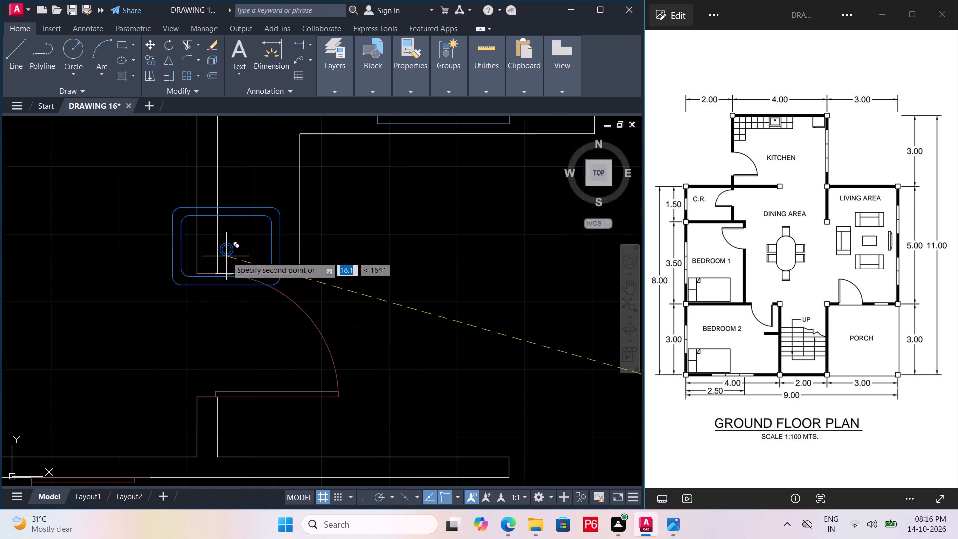
scroll(177, 246, "down", 2)
left_click(121, 225)
key("Escape")
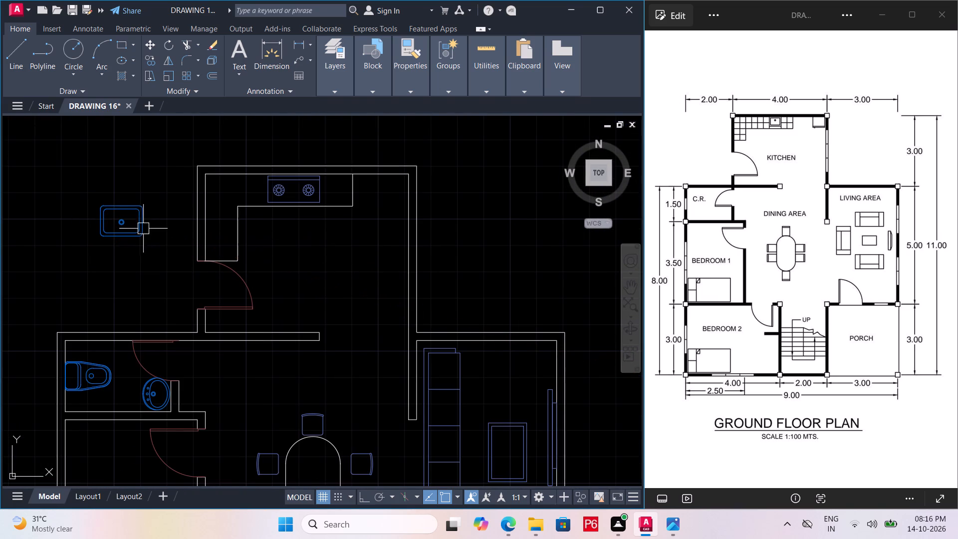
Define the copied sink's four objects as a block named SINK.
left_click_drag(85, 190, 95, 200)
left_click(149, 247)
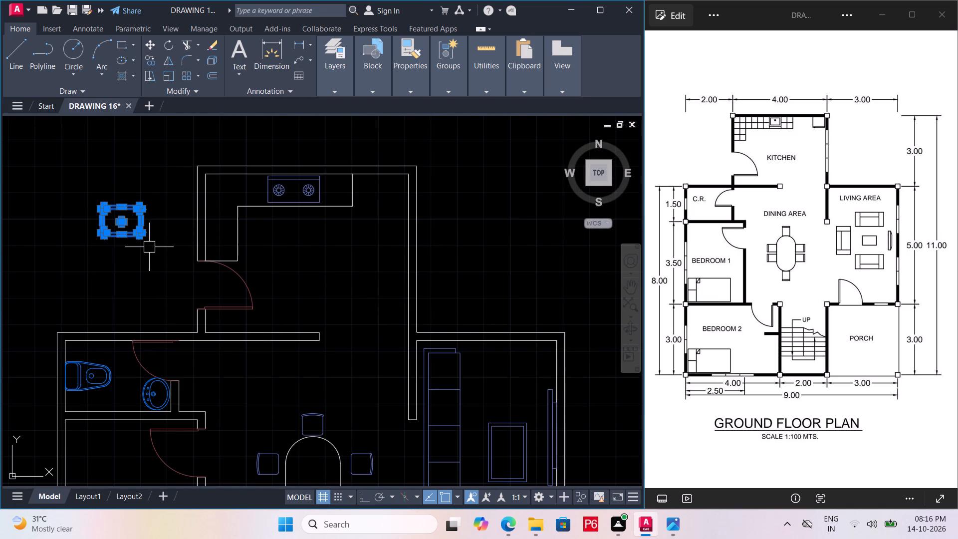
right_click(134, 234)
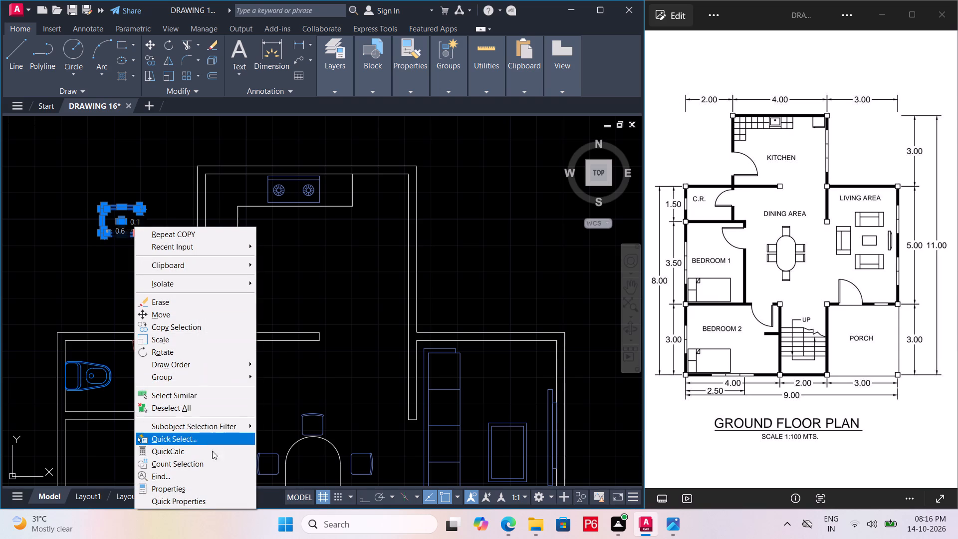
left_click(94, 288)
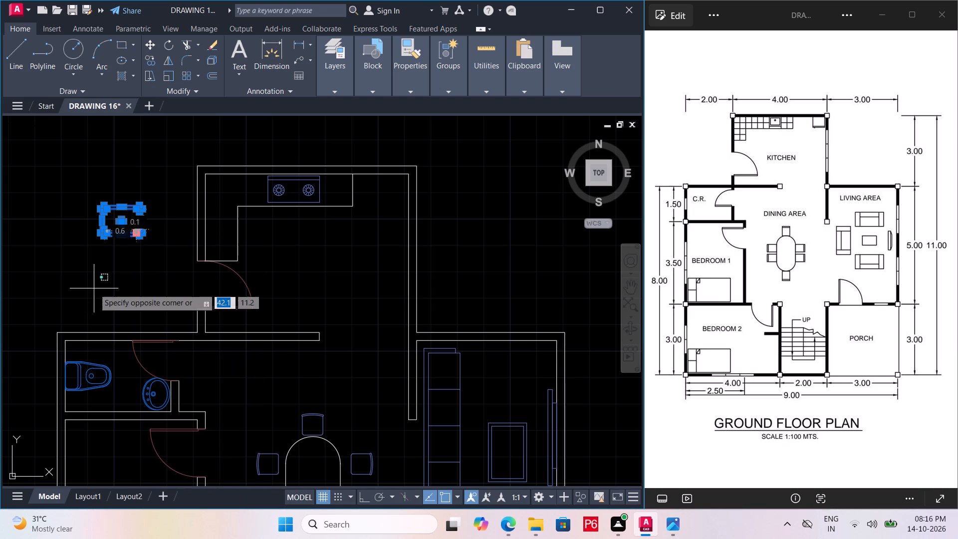
type("B")
key("space")
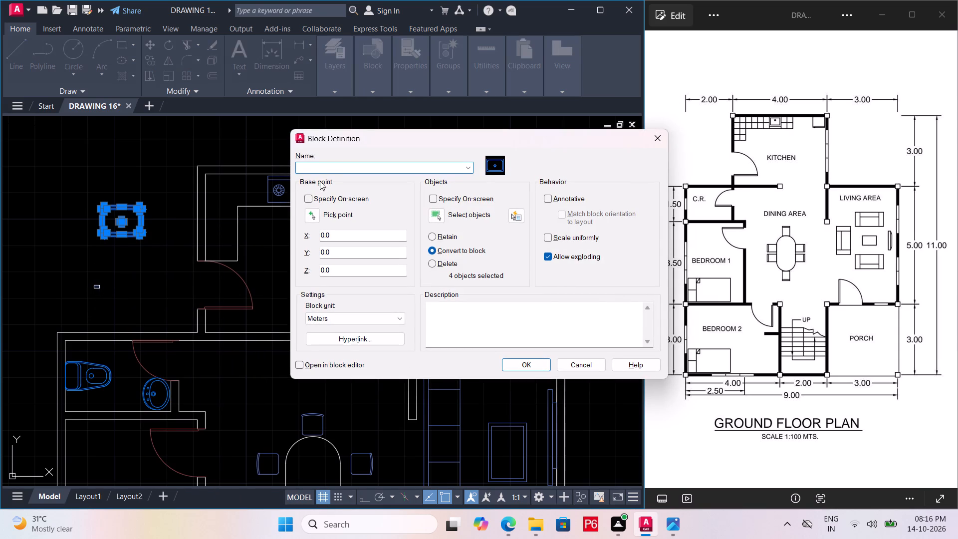
left_click(329, 169)
type("SI")
key("n")
key("k")
left_click(511, 365)
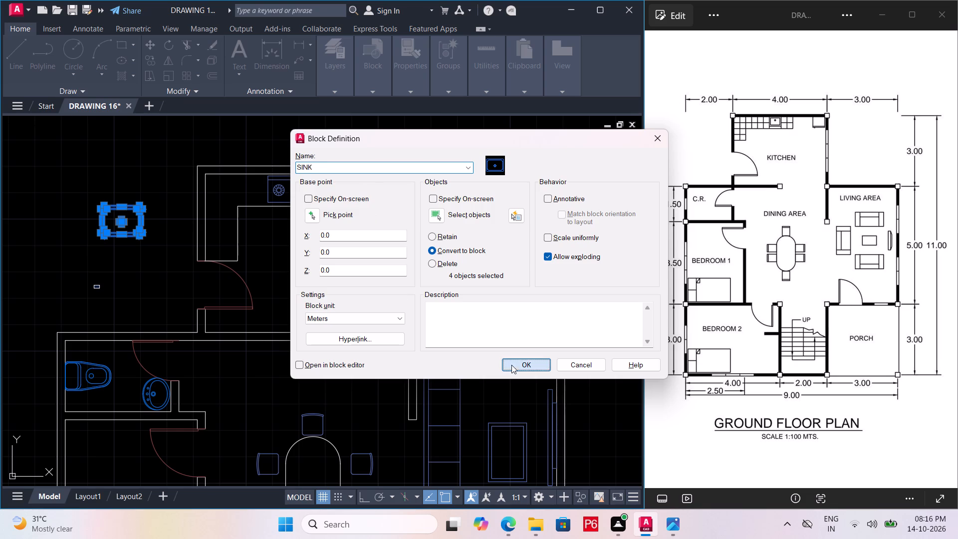
left_click(431, 251)
key("Escape")
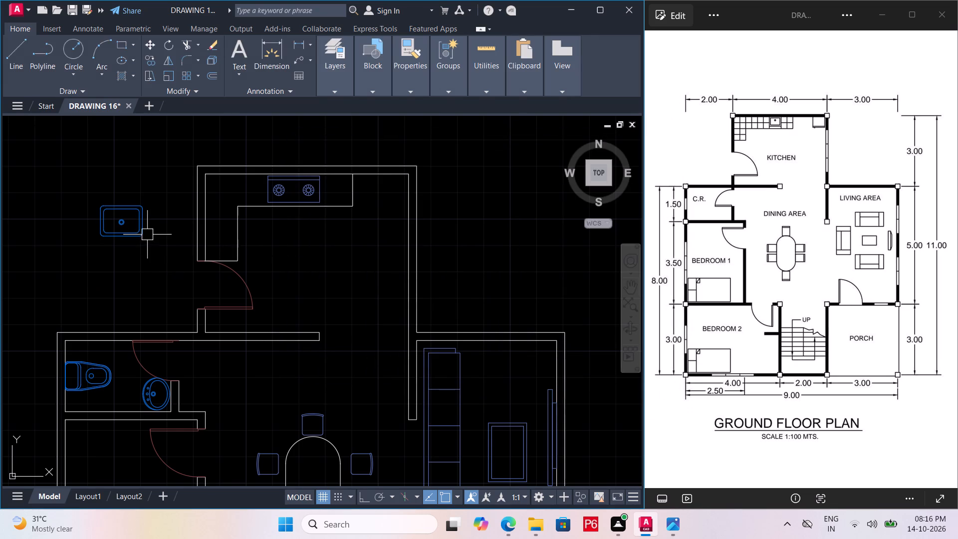
Rotate the SINK block to 270 degrees about a point near its lower right corner so it stands vertically.
left_click(146, 235)
type("RI")
key("BackSpace")
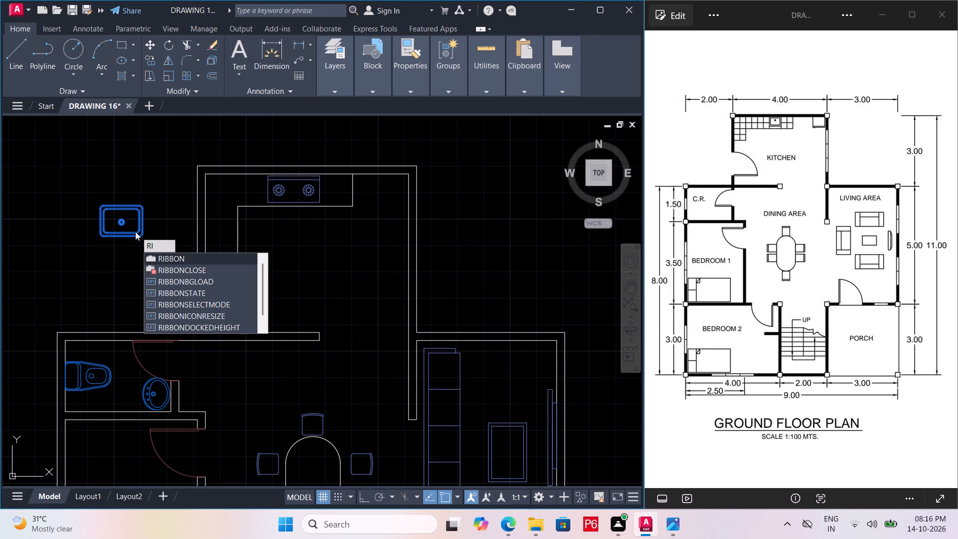
key("BackSpace")
type("O")
key("space")
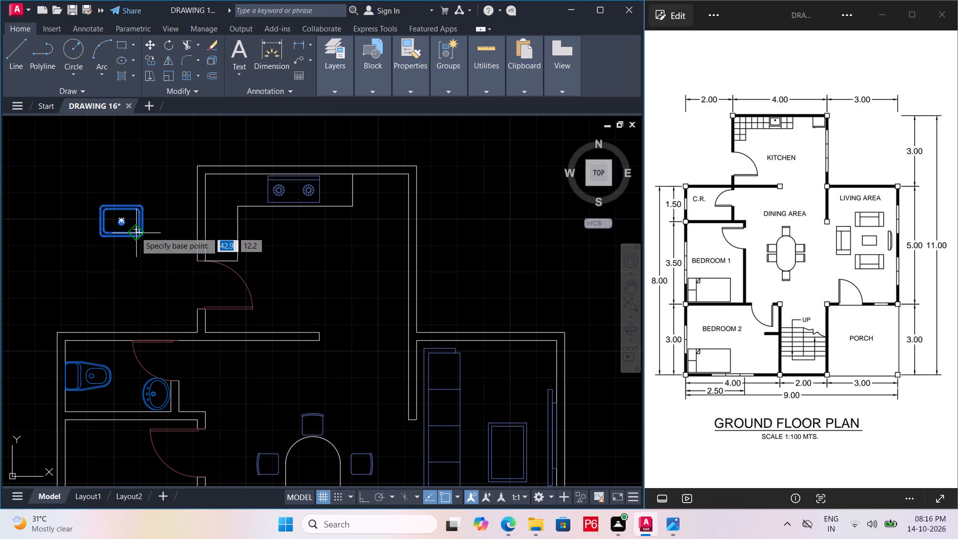
left_click(135, 231)
key("F8")
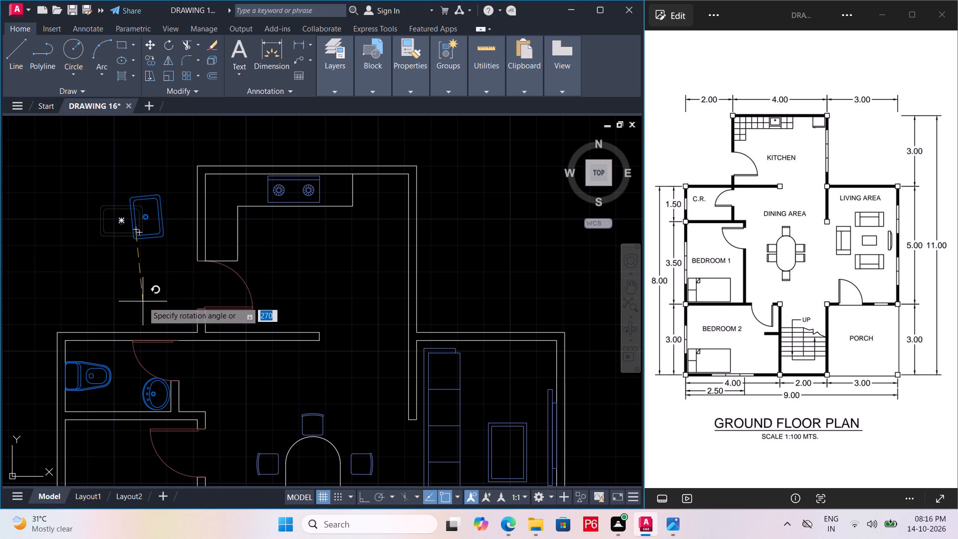
left_click_drag(134, 302, 137, 298)
Move the SINK block onto the kitchen counter's left leg, just above the door, and save the drawing.
left_click(152, 239)
key("m")
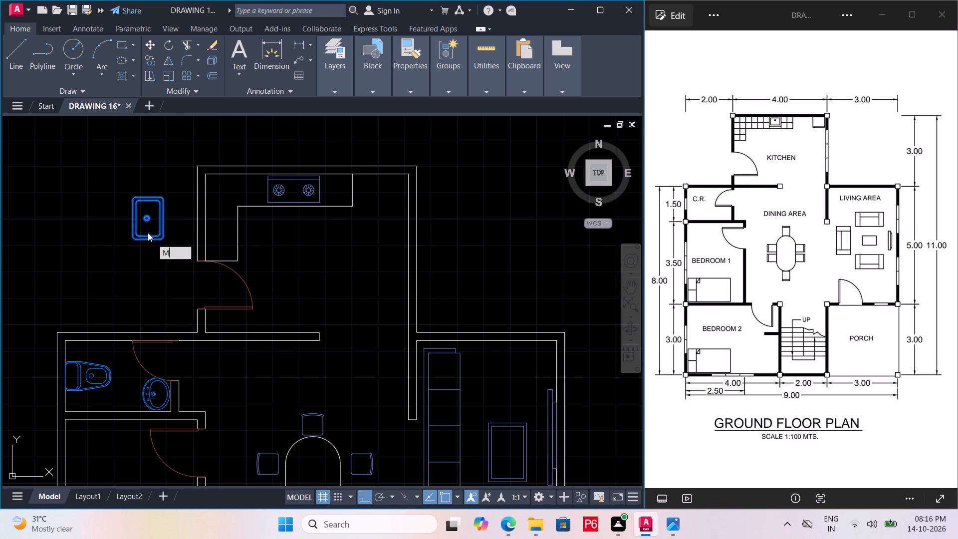
key("space")
scroll(136, 220, "up", 2)
left_click(157, 217)
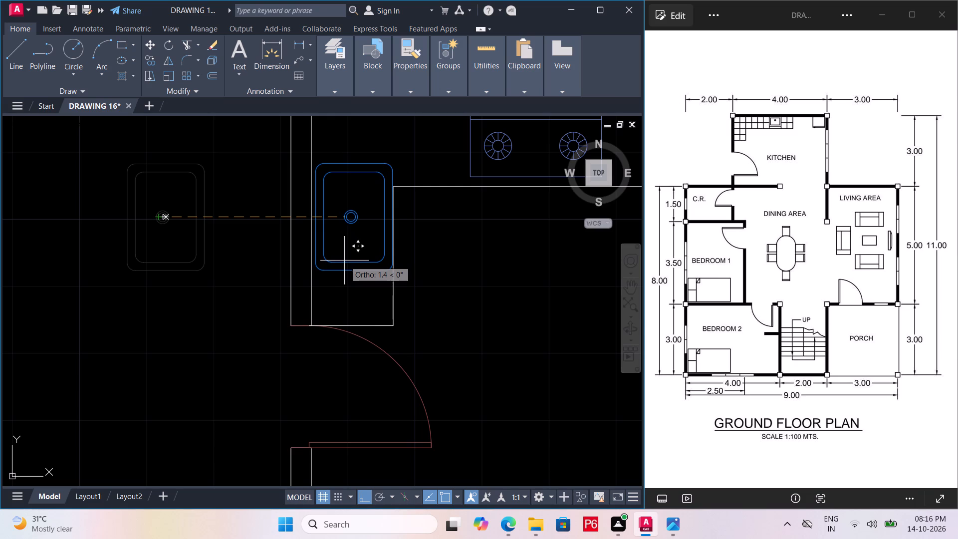
key("F8")
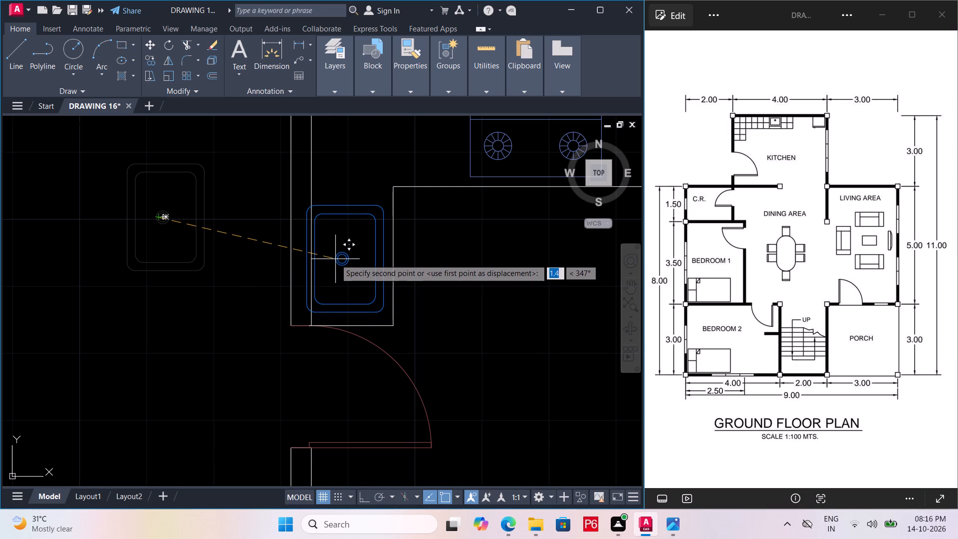
scroll(337, 259, "up", 1)
middle_click_drag(337, 259, 319, 258)
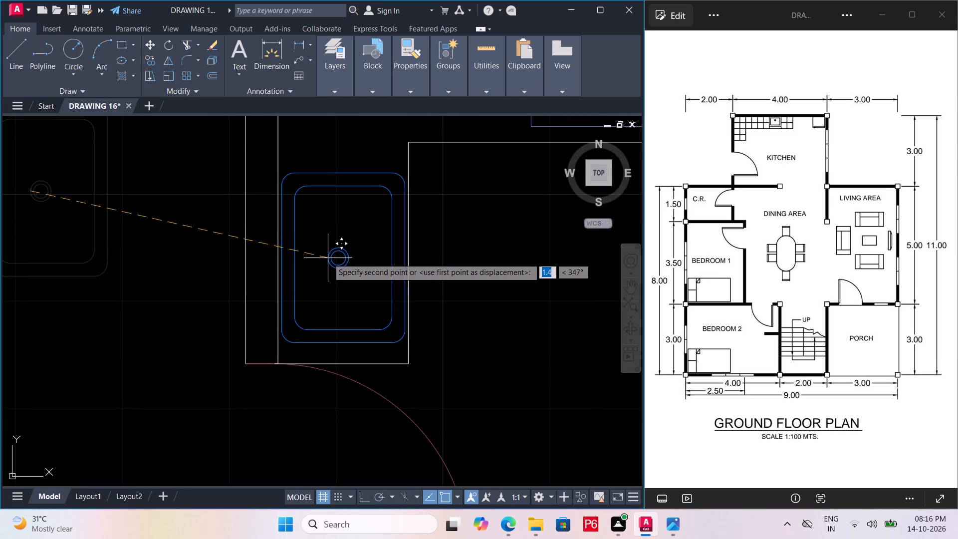
left_click(328, 258)
scroll(301, 223, "down", 3)
middle_click_drag(437, 218, 375, 219)
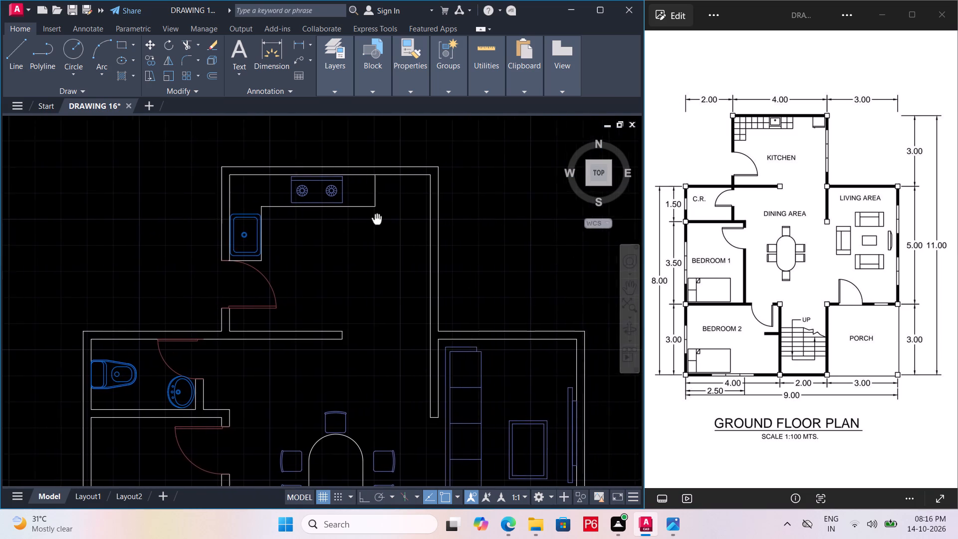
middle_click_drag(375, 219, 349, 219)
key("ctrl+s")
key("ctrl+s")
key("ctrl+s")
key("ctrl+s")
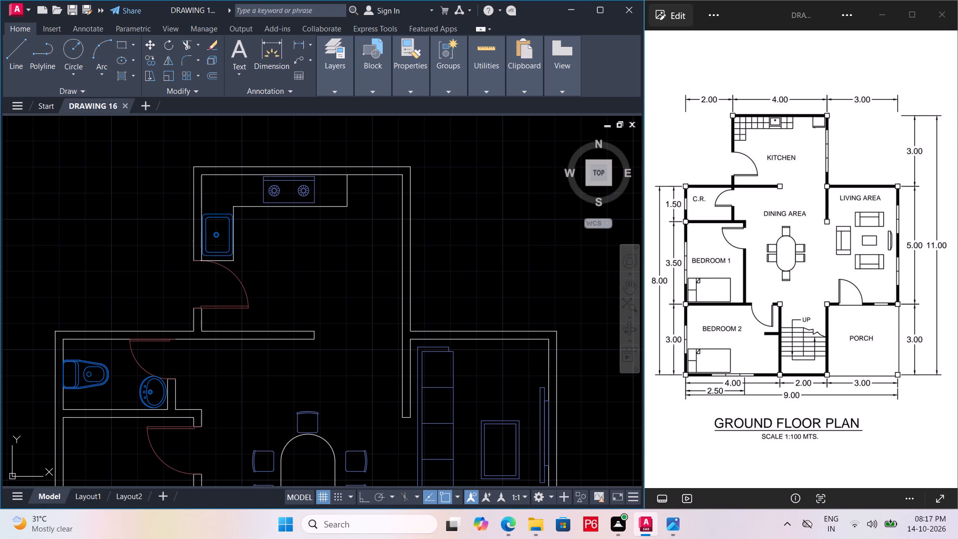
key("ctrl+s")
Look over the loose fixtures beside the plan and the empty upper right corner of the kitchen.
middle_click_drag(374, 192, 330, 188, "ctrl")
scroll(346, 190, "down", 4)
scroll(434, 214, "up", 1)
middle_click_drag(448, 215, 367, 237)
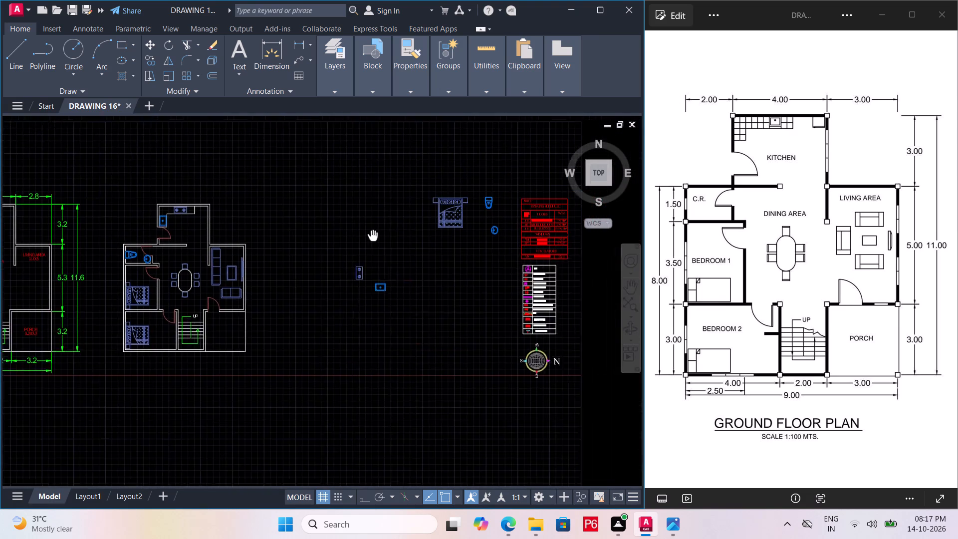
middle_click_drag(367, 237, 446, 261)
scroll(282, 238, "up", 3)
middle_click_drag(278, 237, 285, 237)
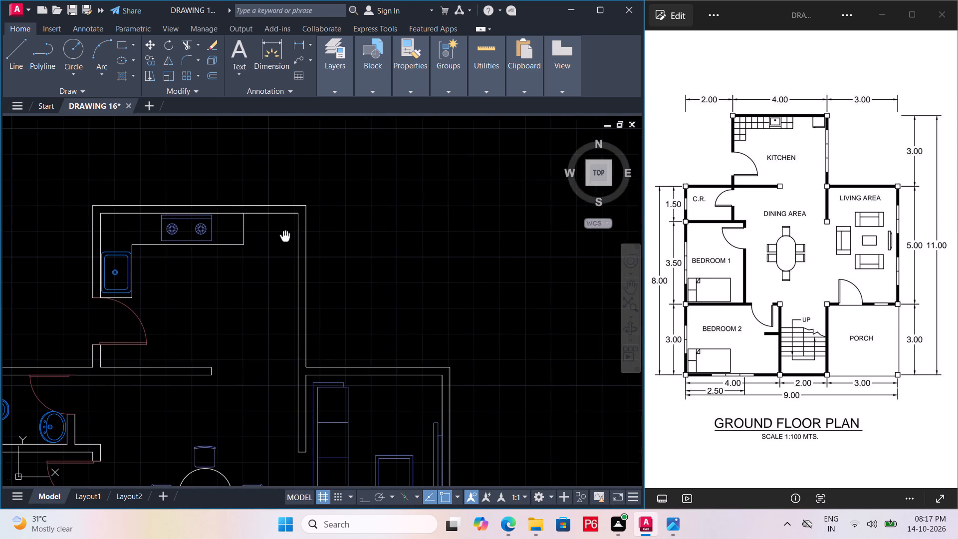
middle_click_drag(285, 237, 341, 236)
scroll(321, 227, "up", 2)
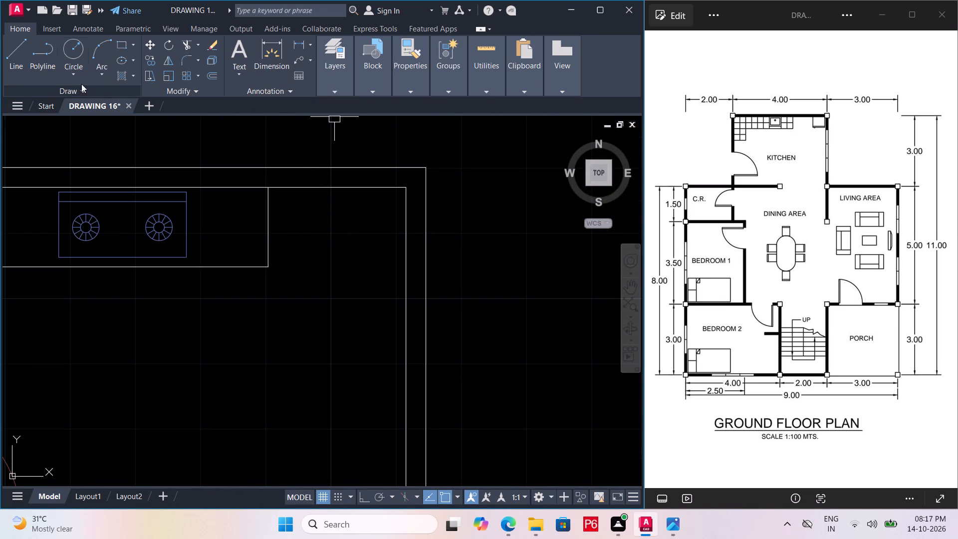
Make FURN the current layer and save the drawing.
left_click(337, 77)
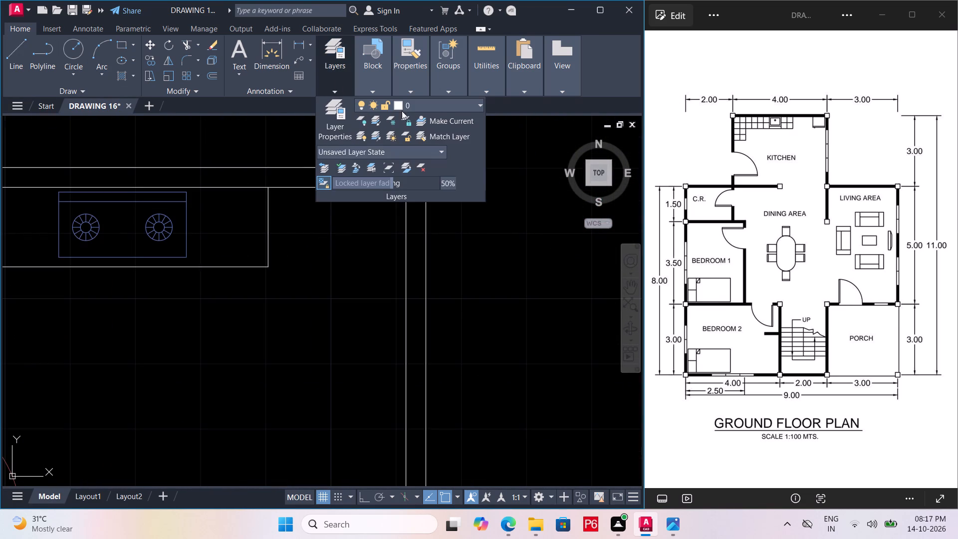
left_click(412, 109)
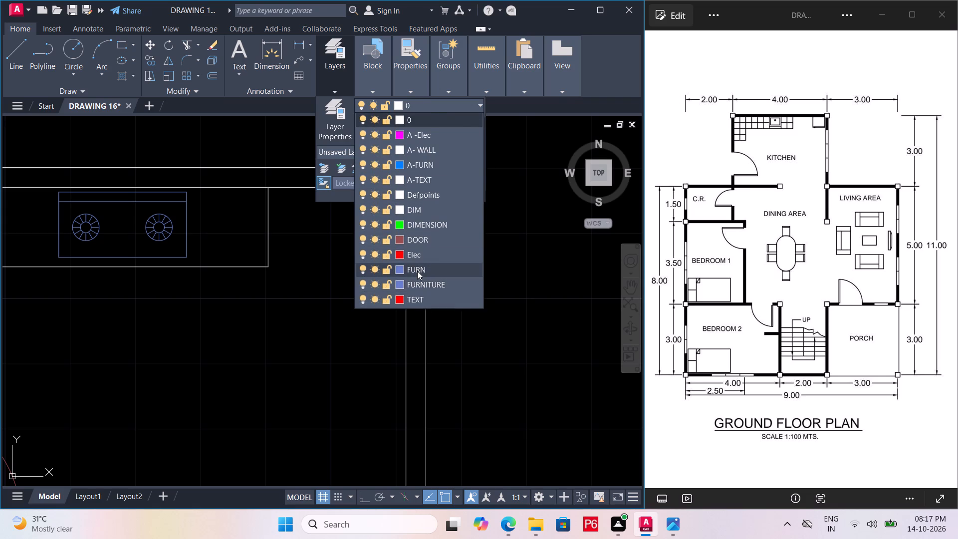
left_click(417, 271)
key("ctrl+s")
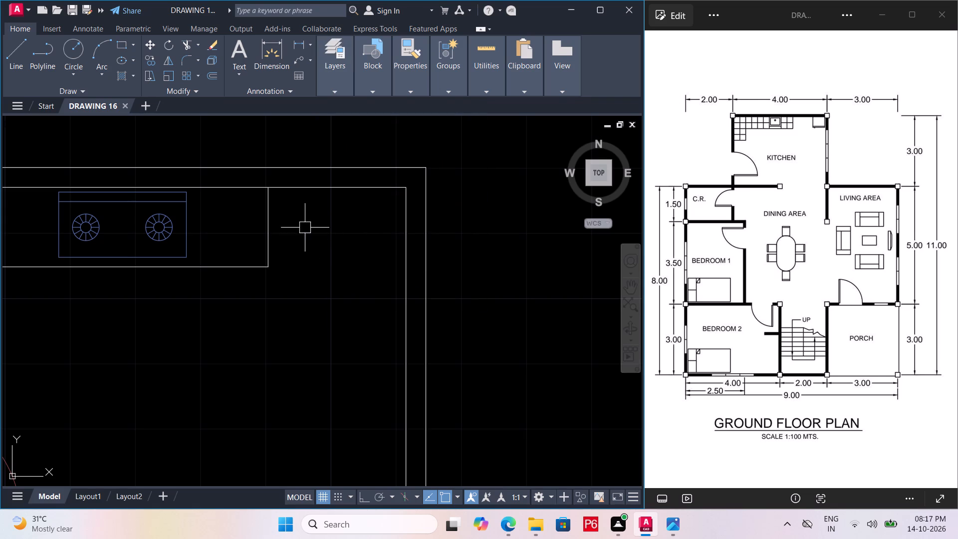
key("ctrl+s")
key("ctrl+s")
key("ctrl+s")
key("ctrl+s")
Draw a closed rectangular fixture outline about 0.9 by 0.6 with lines in the kitchen's upper right corner, and save the drawing.
scroll(305, 228, "down", 1)
middle_click_drag(304, 226, 304, 212)
type("L")
key("space")
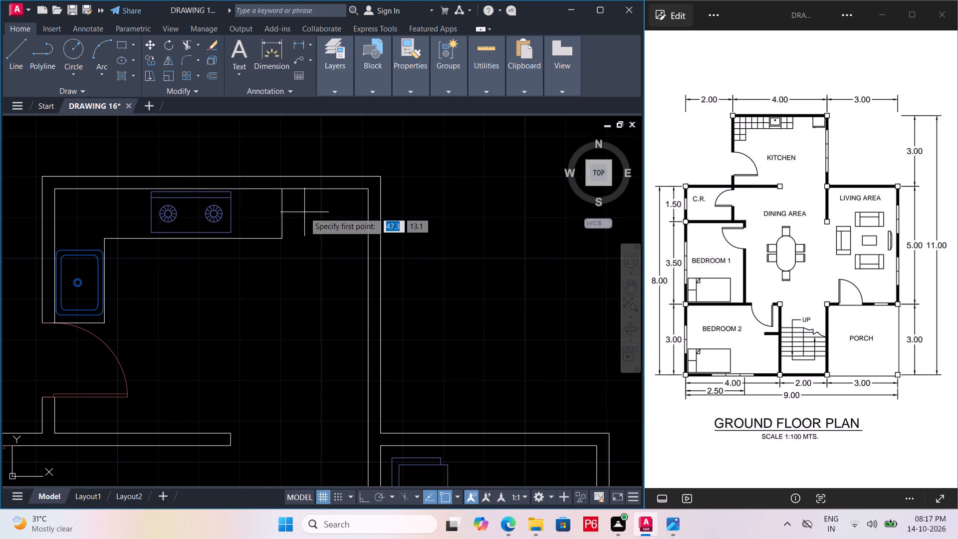
scroll(323, 203, "up", 1)
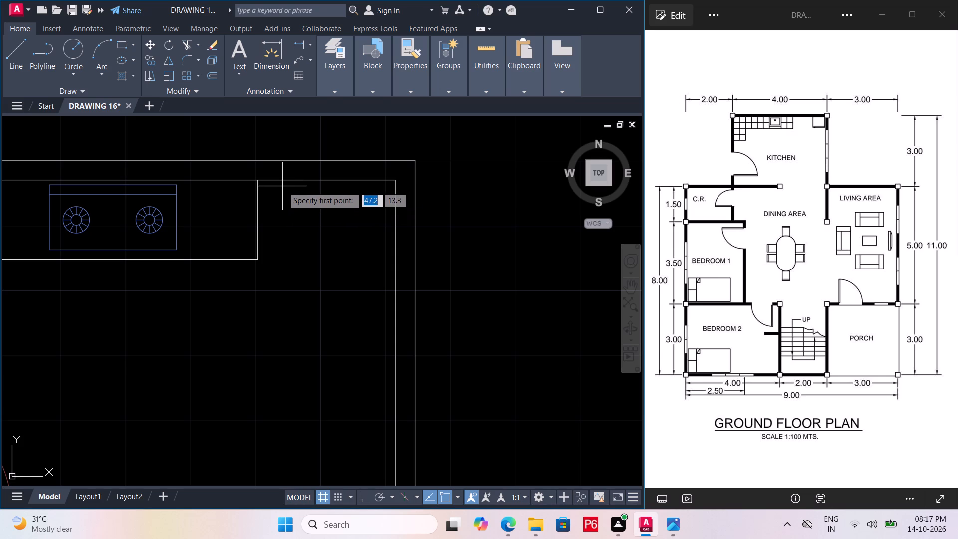
scroll(296, 186, "up", 1)
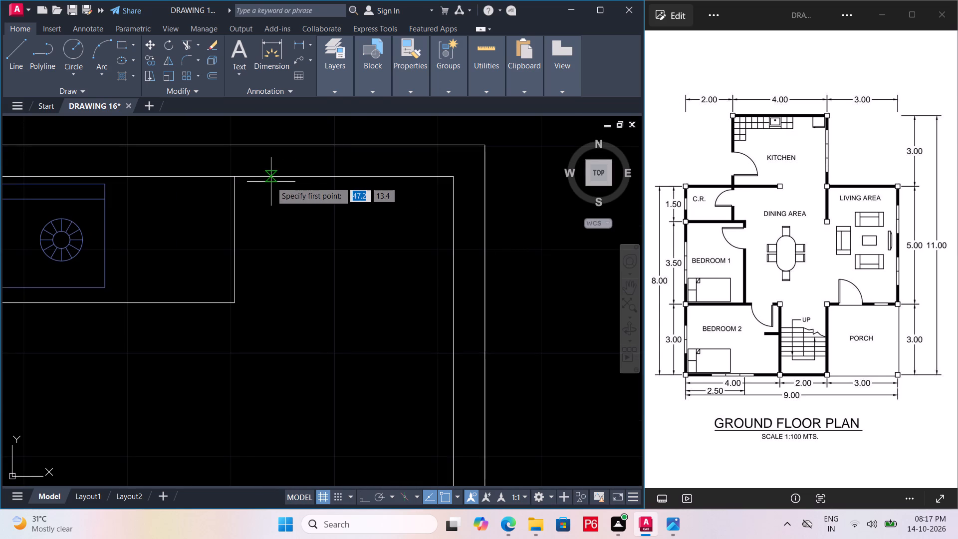
left_click(269, 184)
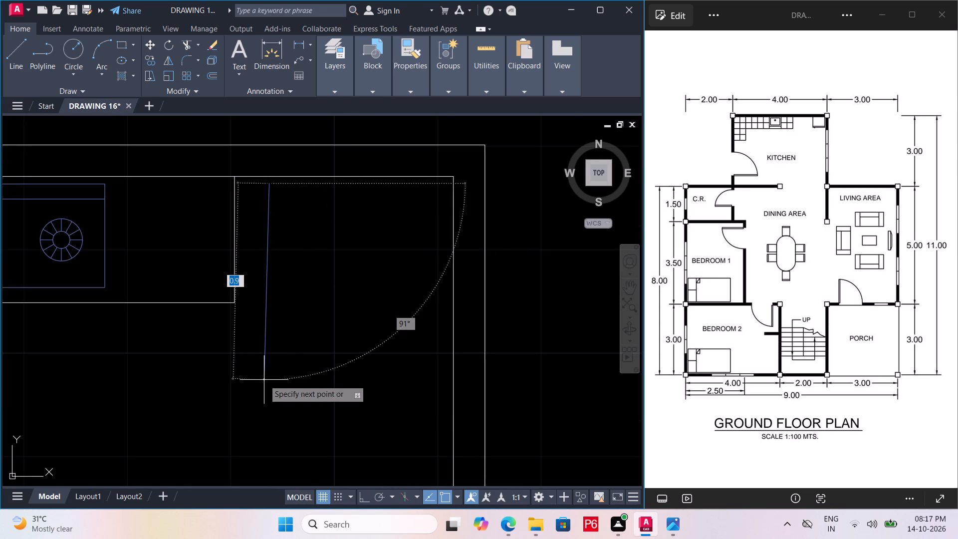
key("F8")
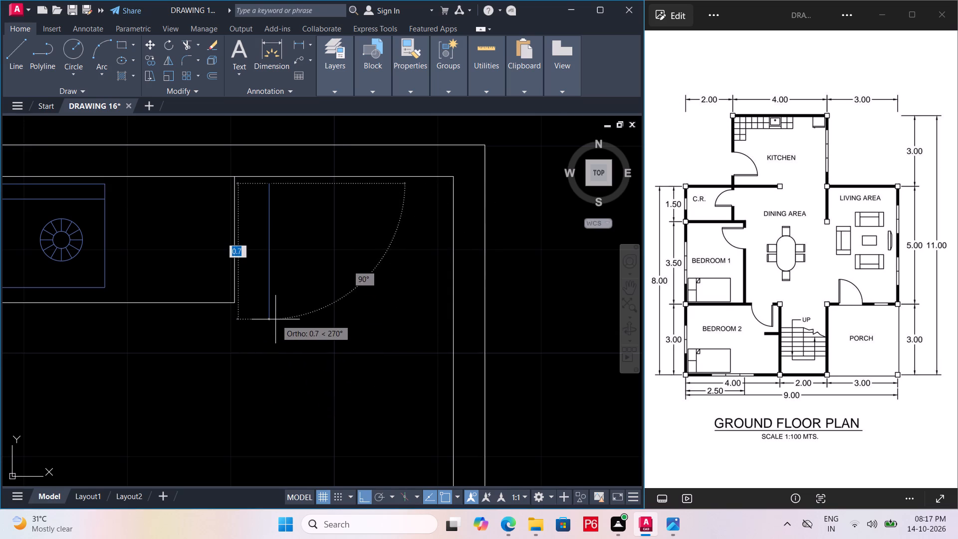
scroll(274, 318, "up", 2)
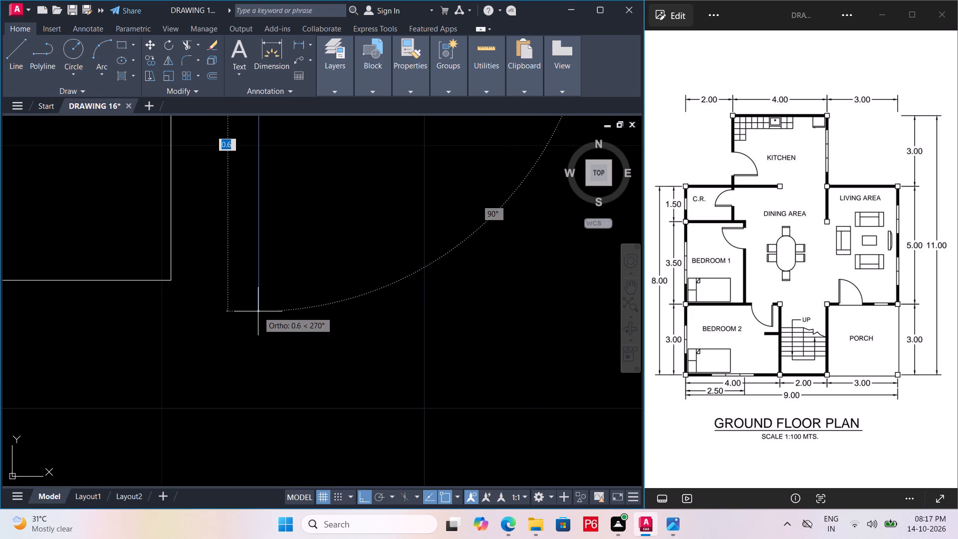
left_click(259, 305)
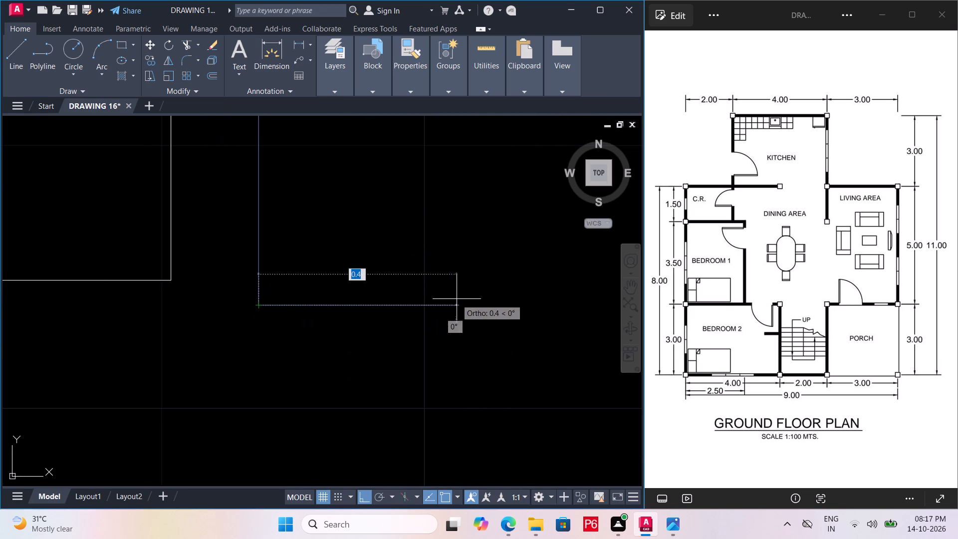
middle_click_drag(456, 299, 362, 303)
scroll(378, 299, "down", 2)
scroll(421, 305, "up", 2)
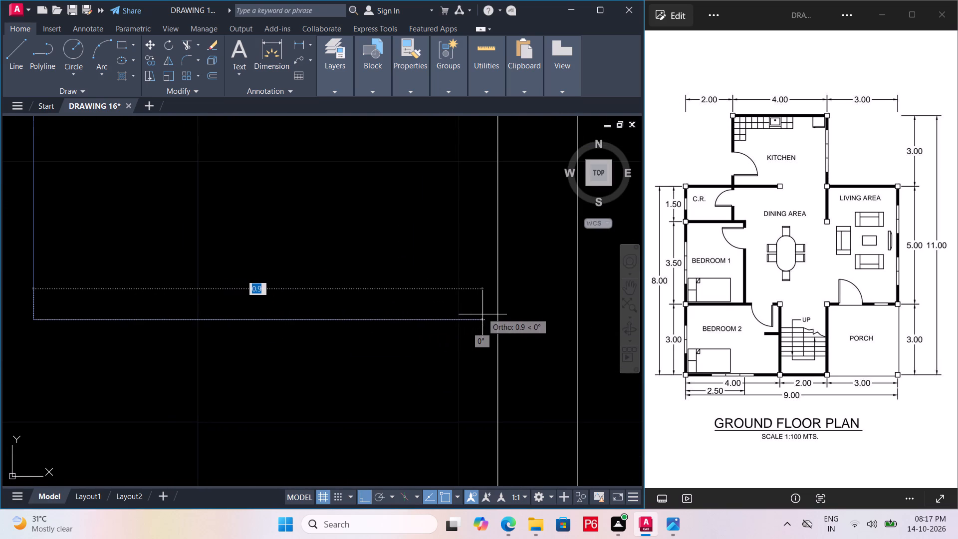
left_click(486, 315)
middle_click_drag(462, 241, 468, 405)
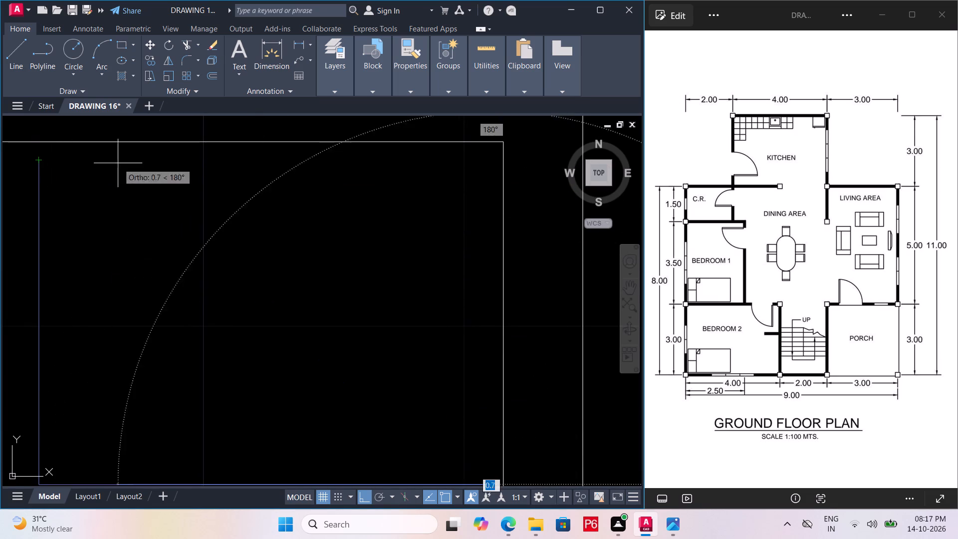
left_click(490, 162)
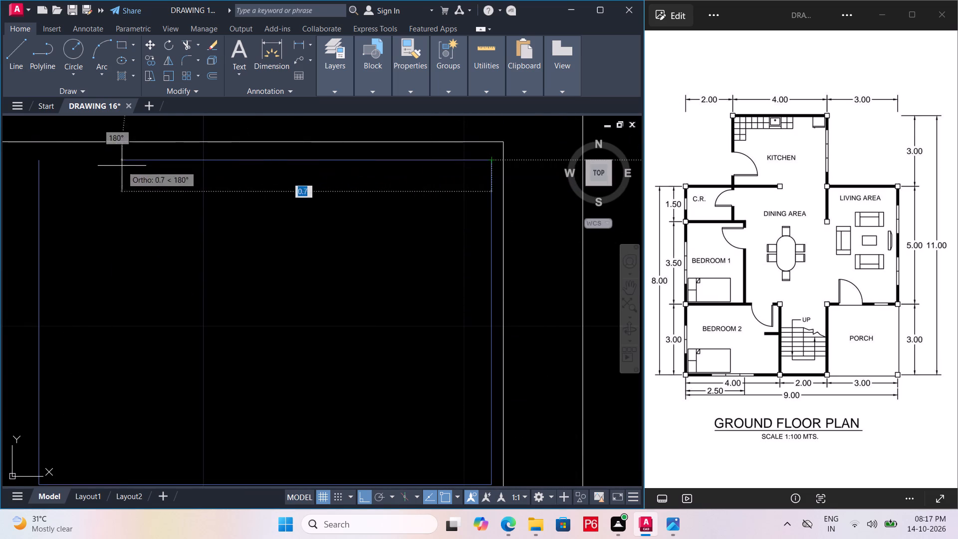
left_click(40, 161)
scroll(215, 175, "down", 2)
key("ctrl+s")
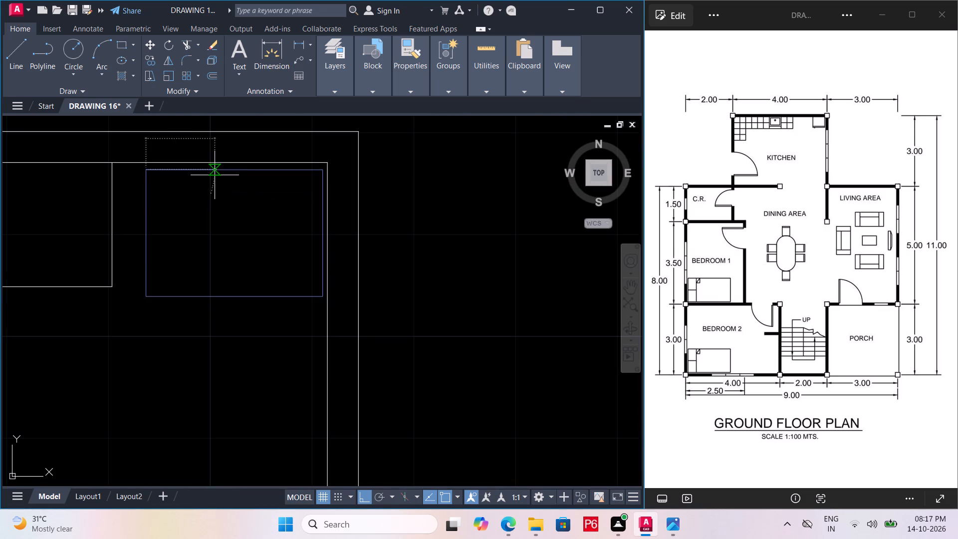
key("ctrl+s")
key("ctrl+s")
key("ctrl+s")
middle_click_drag(266, 279, 287, 254)
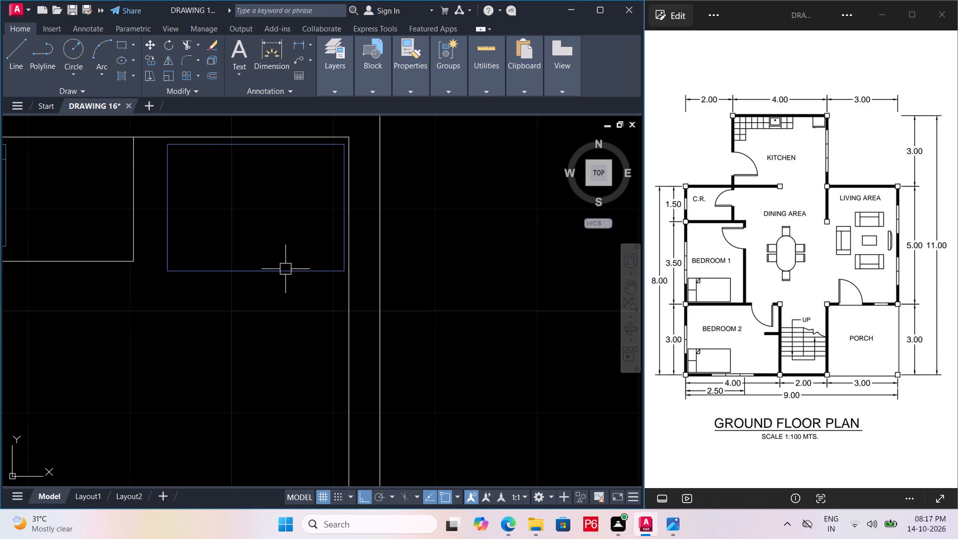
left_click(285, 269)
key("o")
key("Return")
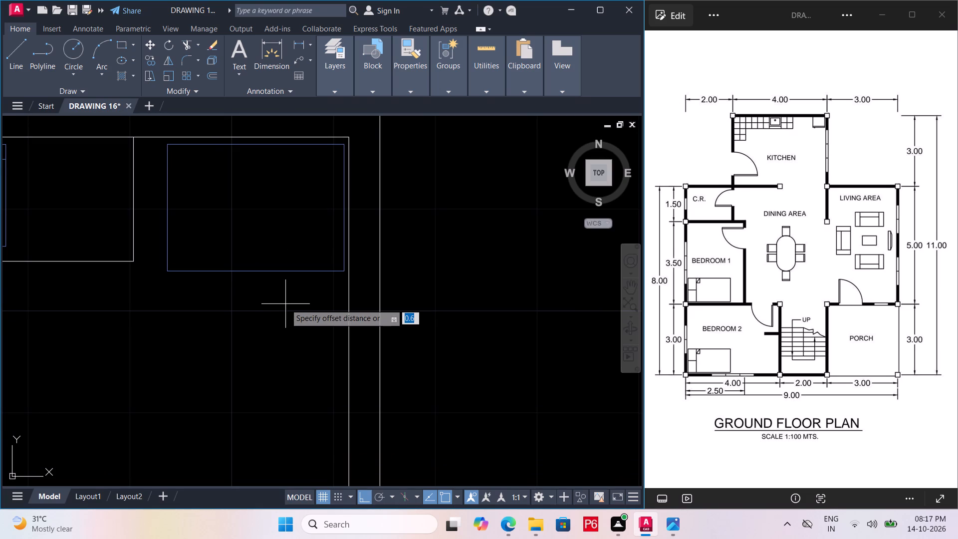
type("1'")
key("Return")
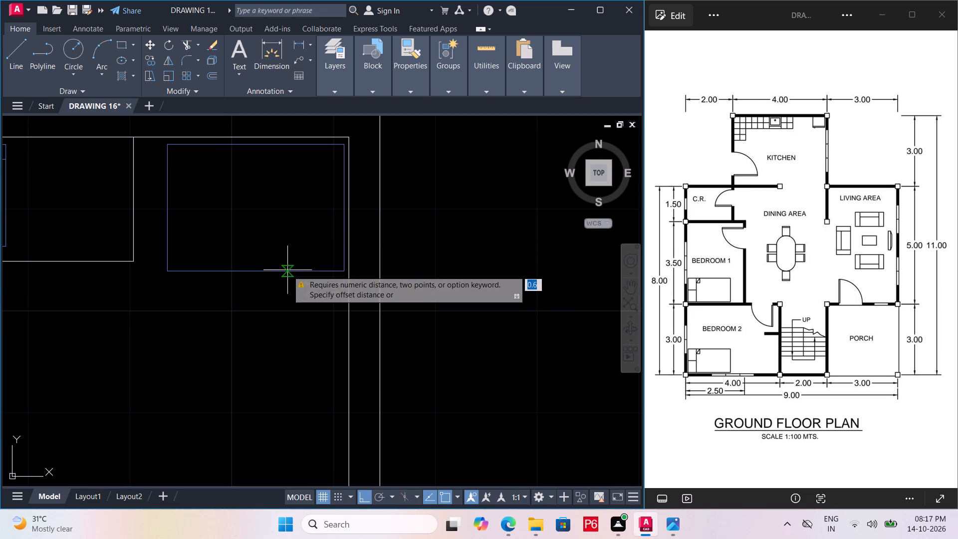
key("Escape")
Offset the bottom edge of the new kitchen fixture by 0.0254 toward its inside, and save the drawing.
left_click(287, 270)
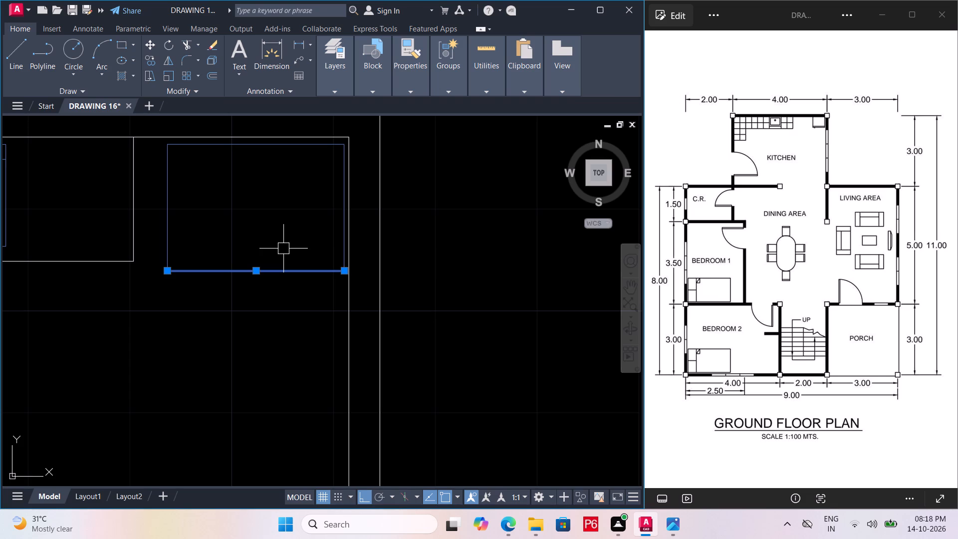
key("o")
key("Return")
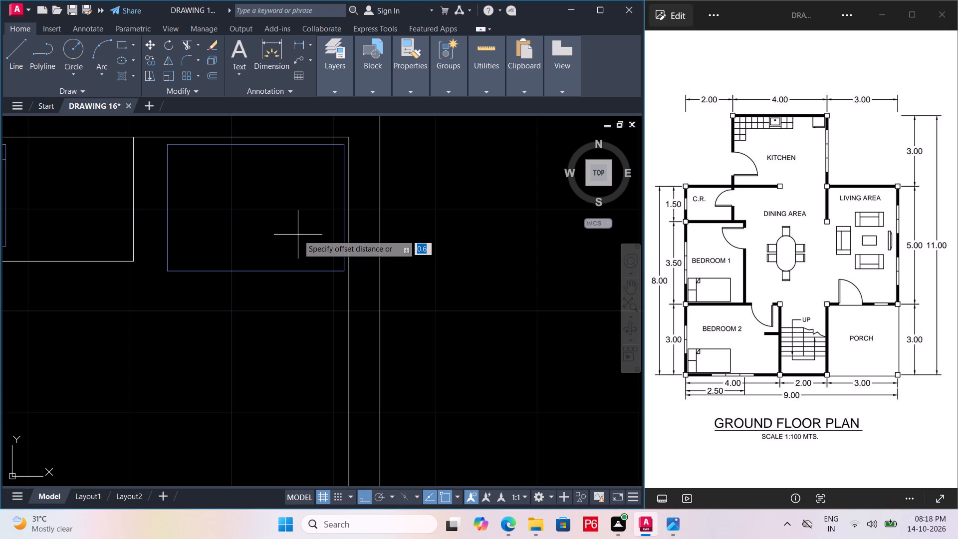
type("0.0")
type("254")
key("Return")
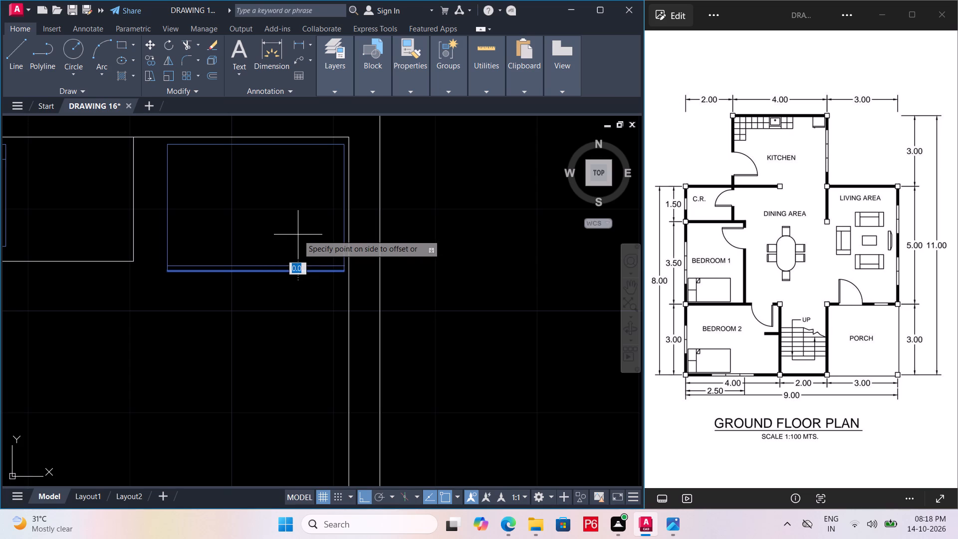
left_click(296, 219)
key("Escape")
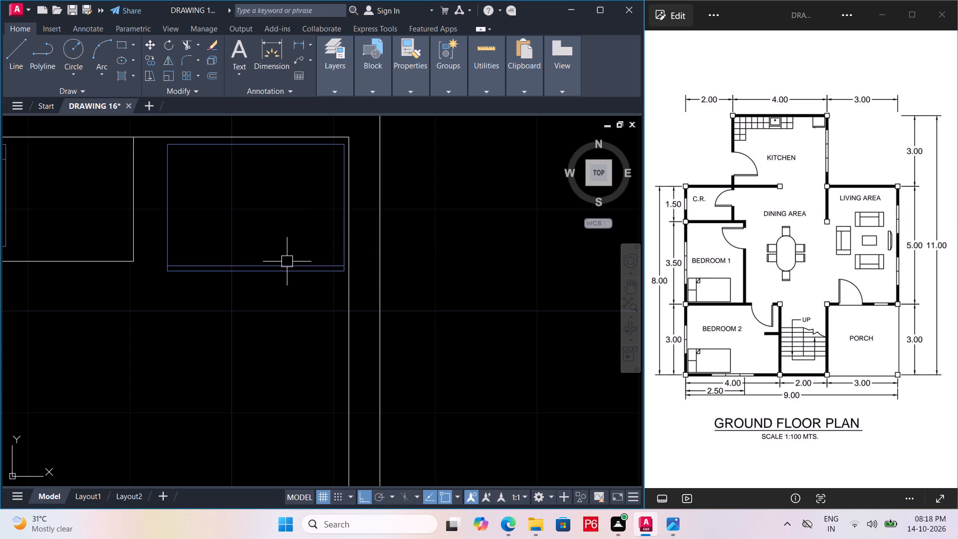
key("ctrl+s")
key("ctrl+s")
key("ctrl+s")
key("ctrl+s")
key("ctrl+s")
Draw a small rectangle just under the fixture's bottom edge near its left corner, and save the drawing.
scroll(285, 265, "up", 2, "ctrl")
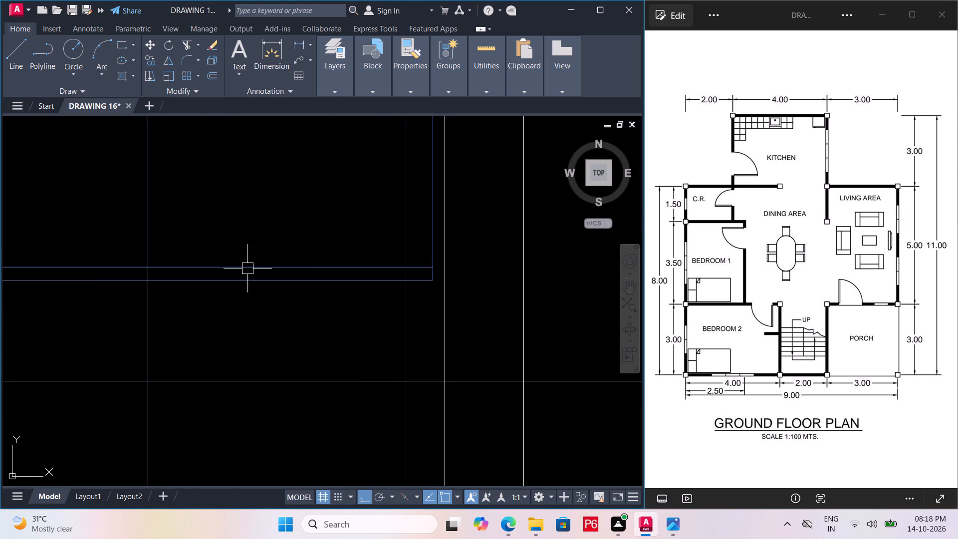
middle_click_drag(85, 272, 301, 285)
type("REC")
key("space")
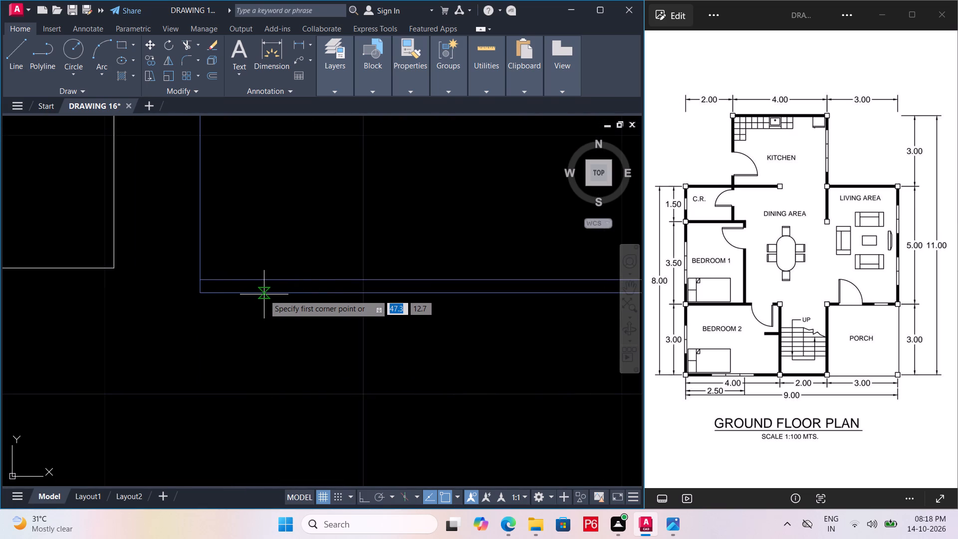
left_click(263, 295)
left_click(285, 304)
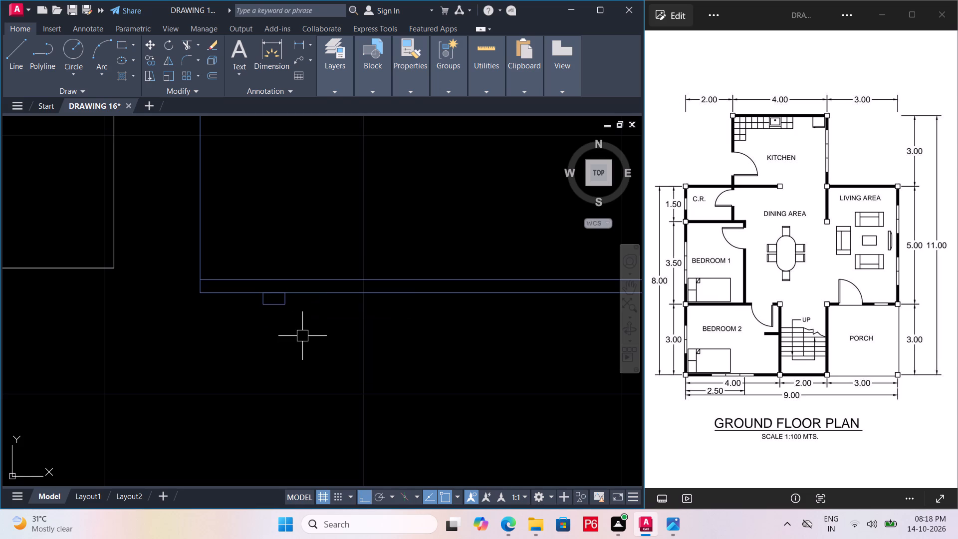
key("ctrl+s")
key("ctrl+s")
key("ctrl+s")
scroll(264, 336, "down", 3, "ctrl")
key("ctrl+s")
key("ctrl+s")
key("ctrl+s")
key("ctrl+s")
key("ctrl+s")
scroll(247, 335, "down", 2, "ctrl")
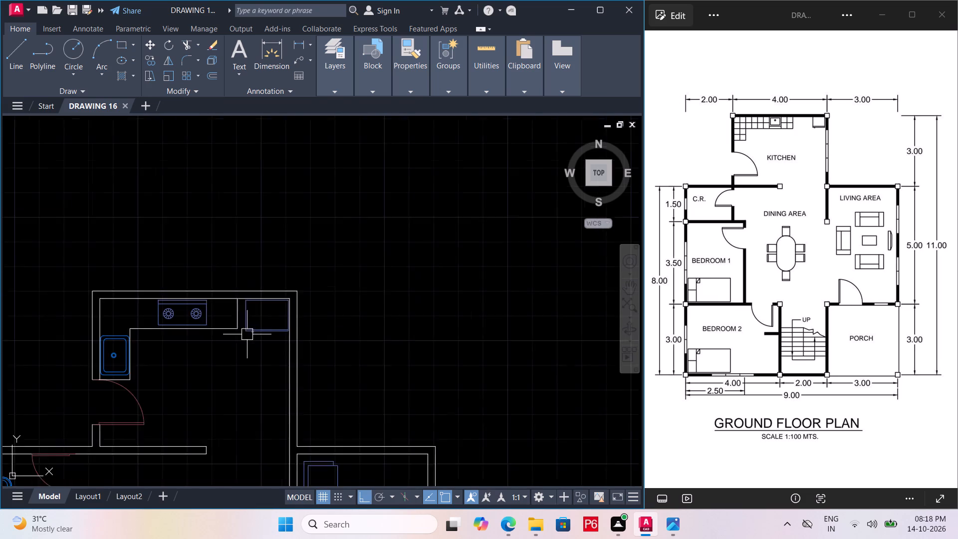
key("ctrl+s")
Delete the loose stove, sink, bed, toilet and washbasin copies lying between the furnished plan and the schedule tables.
middle_click_drag(245, 331, 235, 260, "ctrl")
scroll(355, 228, "down", 2)
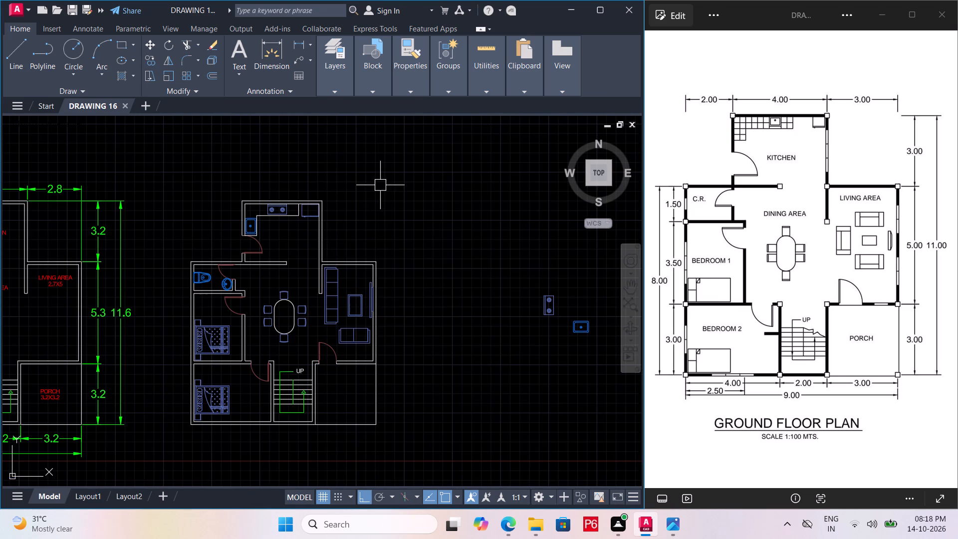
middle_click_drag(380, 185, 161, 193)
left_click_drag(261, 244, 339, 308)
left_click(422, 380)
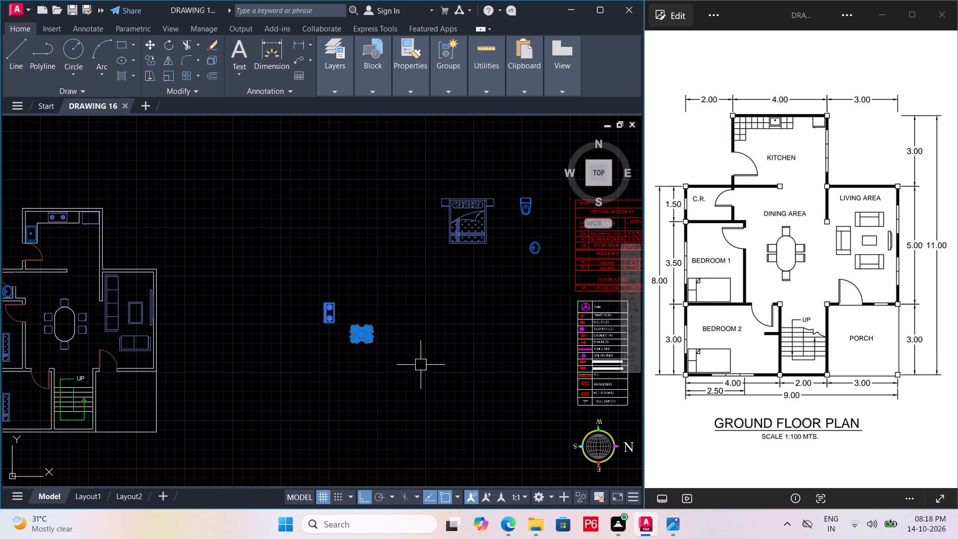
key("Delete")
left_click_drag(421, 174, 444, 195)
left_click(544, 286)
key("Delete")
Move the opening schedule, the legend table and the north symbol about 20 units straight left beside the furnished plan, and save.
scroll(493, 274, "down", 2)
middle_click_drag(478, 267, 452, 239)
left_click_drag(478, 186, 491, 210)
left_click(563, 361)
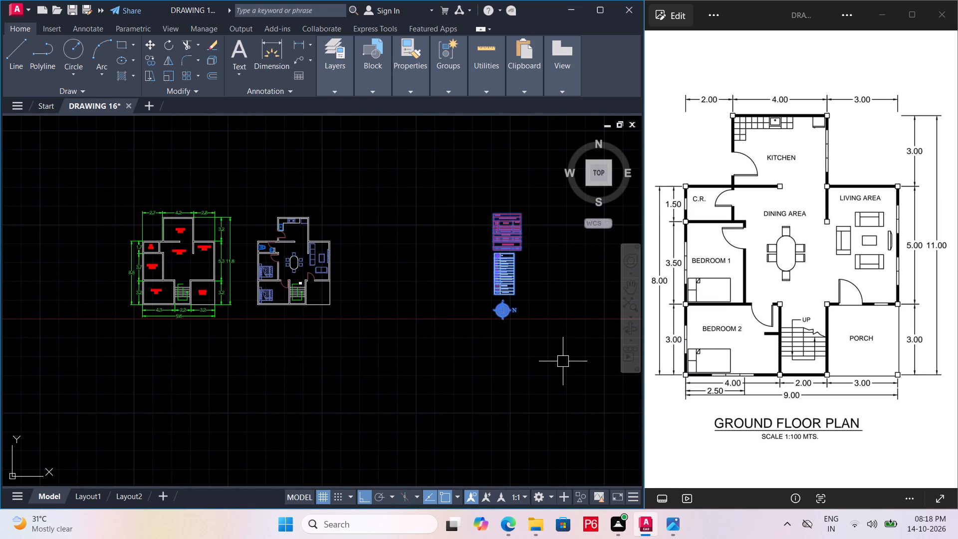
key("m")
key("space")
left_click(495, 308)
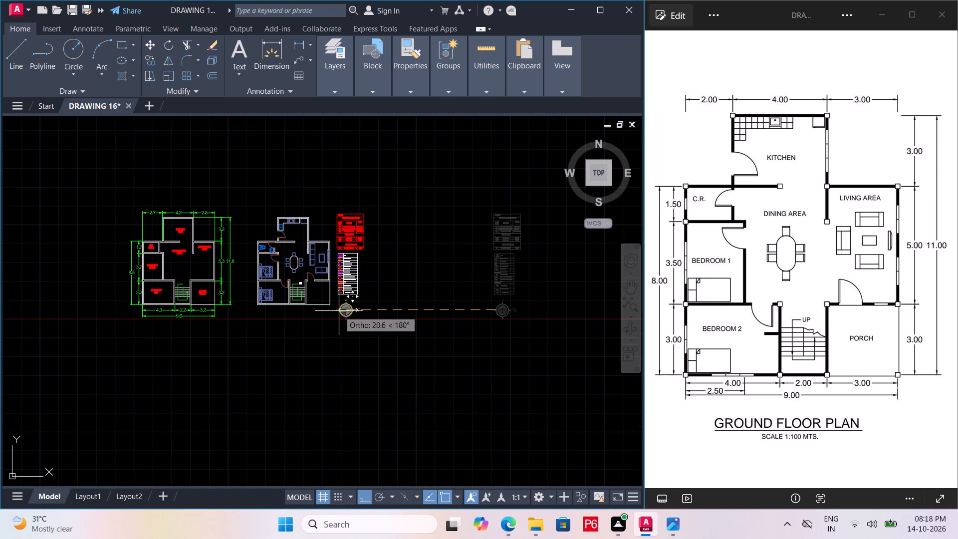
scroll(349, 308, "up", 2)
left_click(328, 305)
scroll(373, 303, "down", 2)
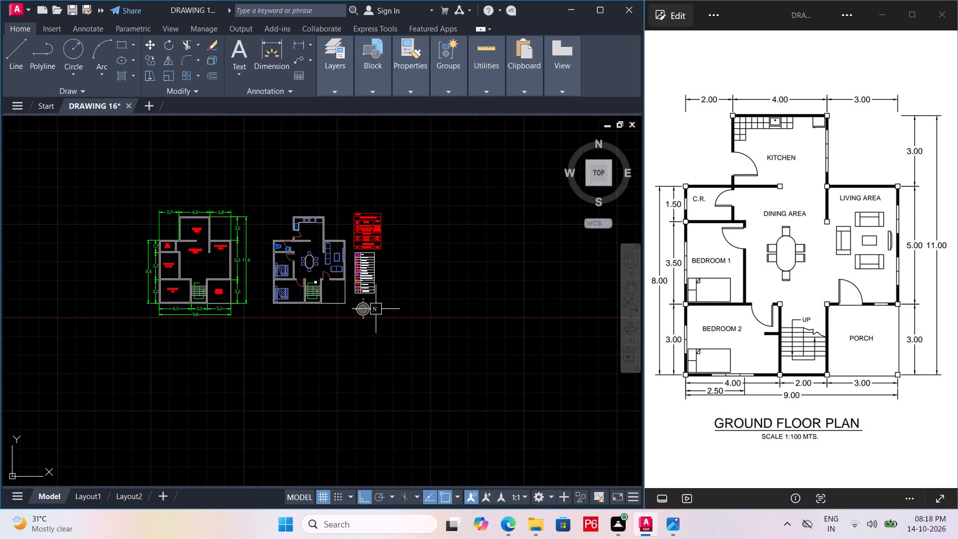
key("ctrl+s")
key("ctrl+s")
key("ctrl+s")
key("ctrl+s")
middle_click_drag(434, 284, 491, 268, "ctrl")
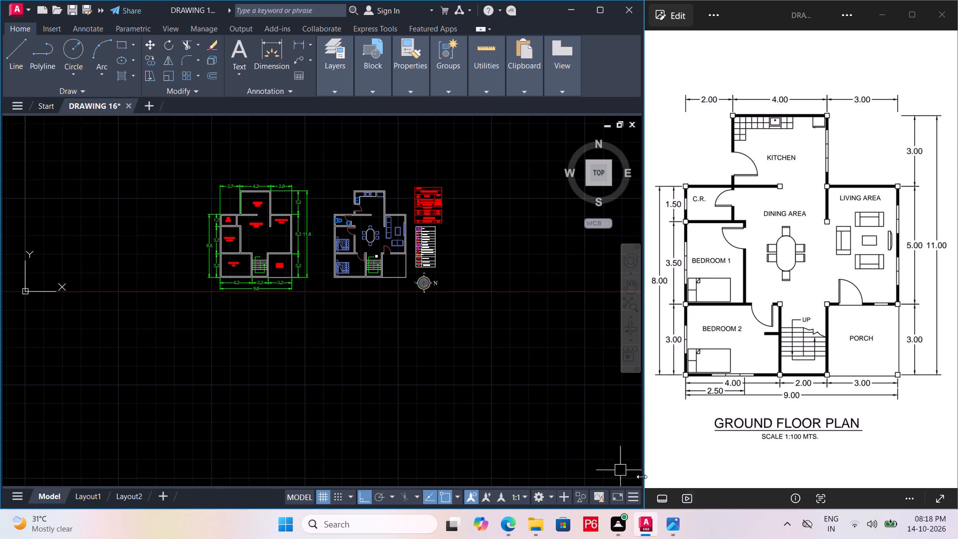
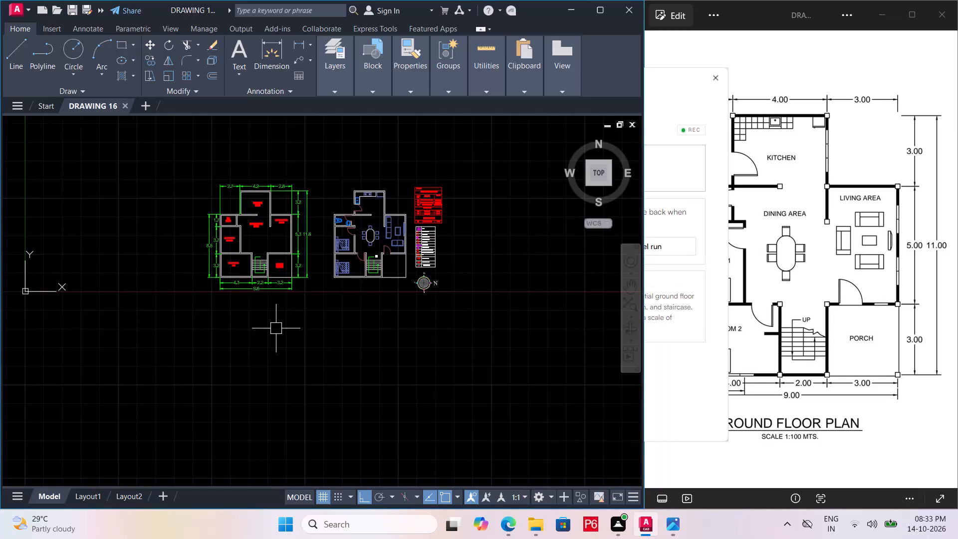
Examine the furnished plan, schedules and legend against the reference ground floor plan, and save the drawing.
key("ctrl+s")
left_click(818, 326)
left_click(393, 343)
left_click(127, 319)
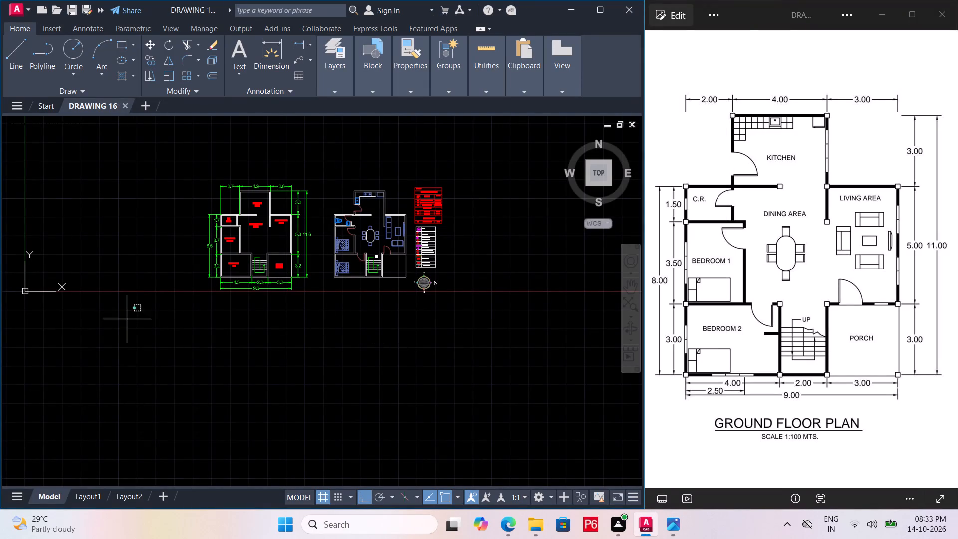
left_click_drag(363, 354, 373, 353)
left_click(374, 352)
left_click(356, 416)
left_click_drag(356, 416, 356, 399)
scroll(397, 231, "up", 1)
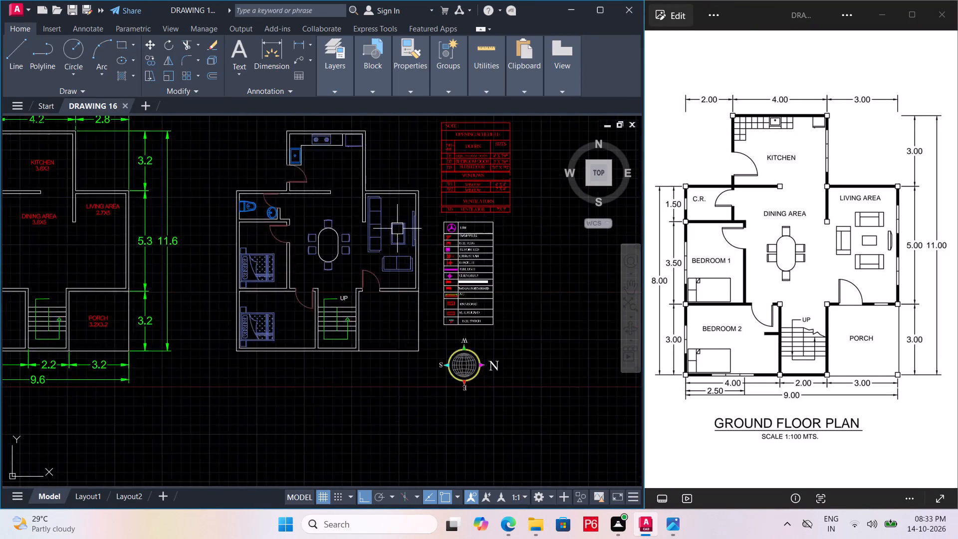
scroll(397, 229, "up", 2)
middle_click_drag(397, 230, 377, 248)
scroll(378, 257, "down", 2)
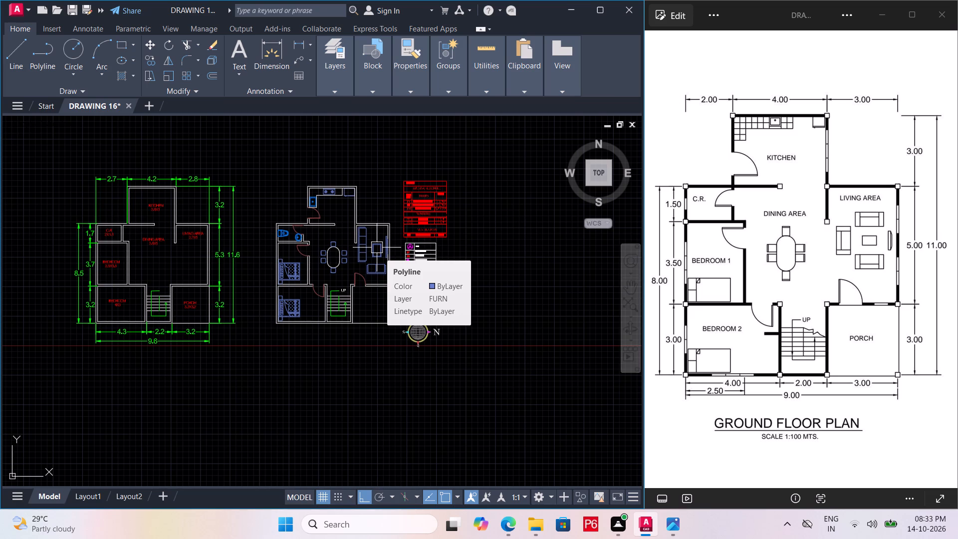
scroll(389, 240, "up", 3)
scroll(377, 249, "down", 1)
middle_click_drag(377, 249, 383, 225)
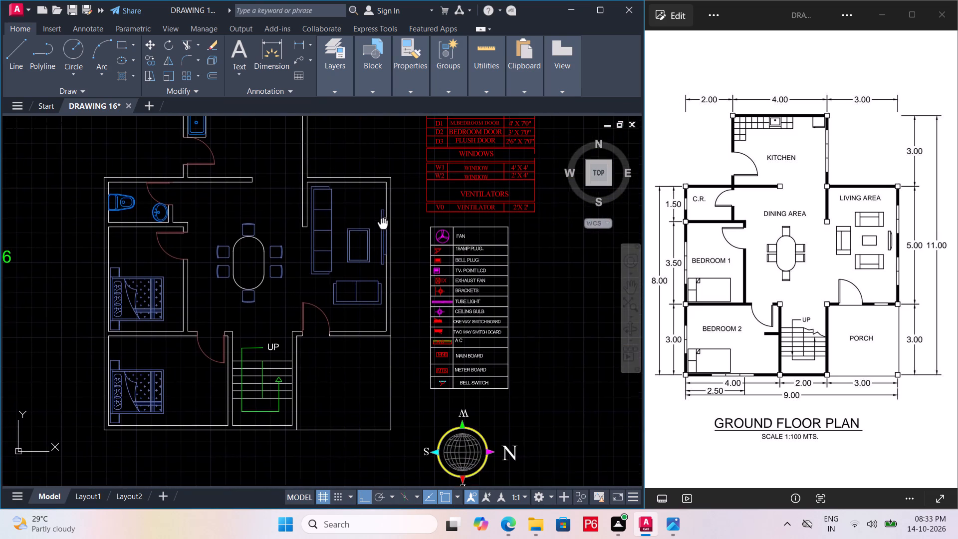
middle_click_drag(383, 225, 376, 238)
scroll(366, 235, "down", 1)
scroll(346, 277, "down", 1)
middle_click_drag(346, 277, 354, 273)
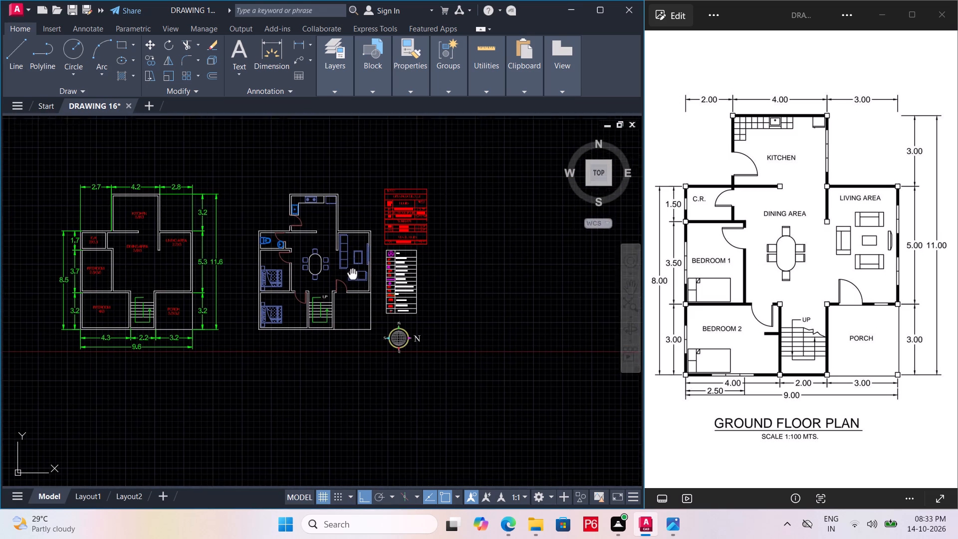
middle_click_drag(354, 273, 357, 270)
scroll(342, 306, "up", 2)
middle_click_drag(349, 308, 364, 290)
scroll(349, 308, "down", 1)
scroll(361, 296, "up", 2)
middle_click_drag(441, 274, 416, 268)
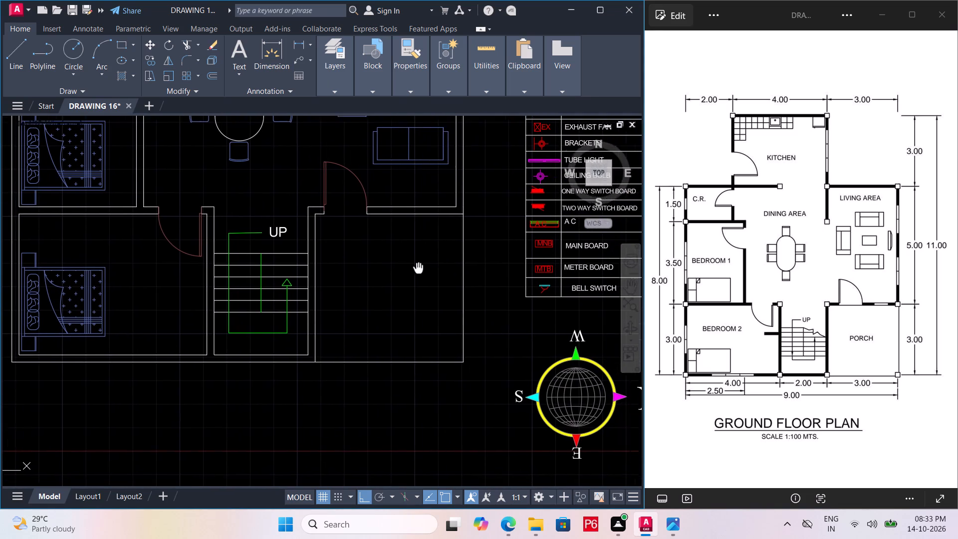
middle_click_drag(416, 268, 408, 266)
scroll(349, 282, "down", 5)
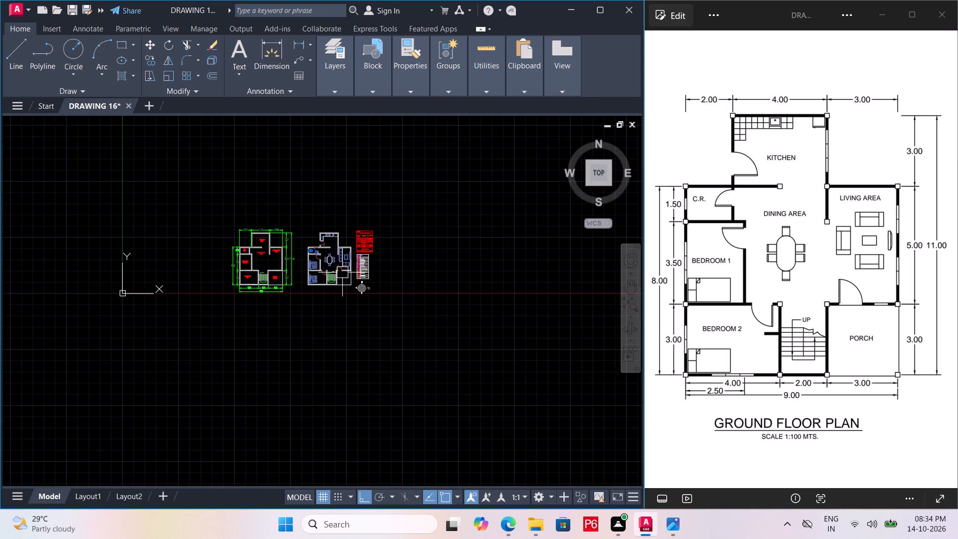
scroll(331, 272, "up", 2)
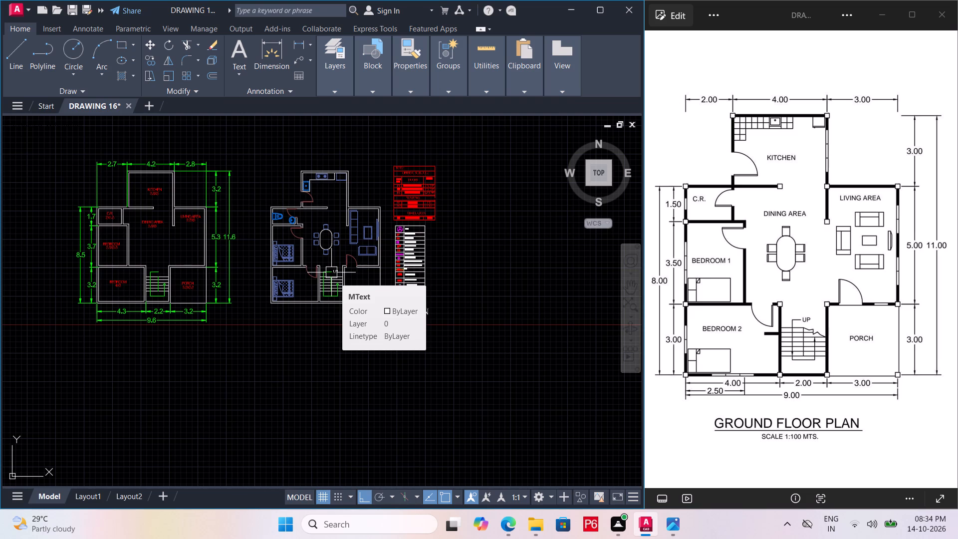
triple_click(292, 395, "ctrl")
key("ctrl+s")
key("ctrl+s")
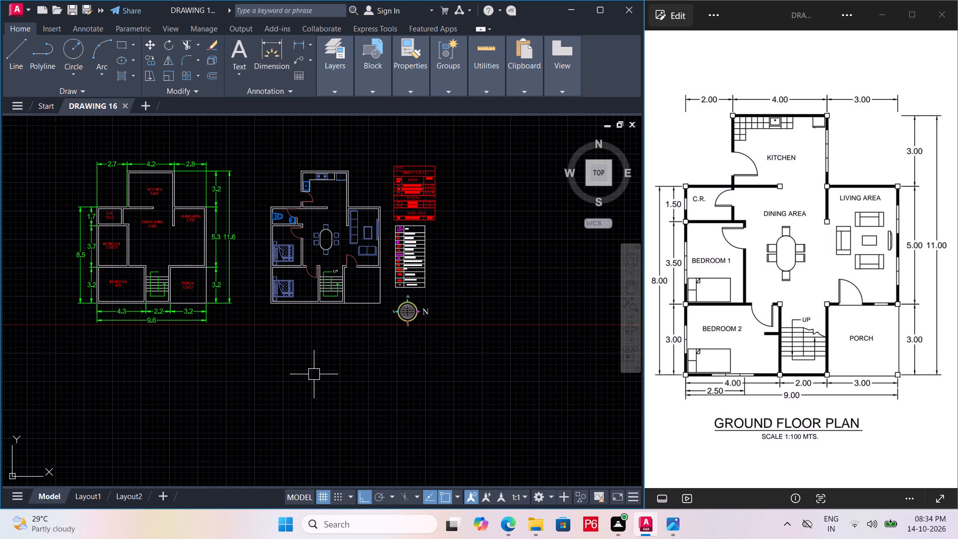
key("ctrl+s")
key("ctrl+s")
key("ctrl+s")
key("ctrl+s")
Move the north symbol slightly right and up so it sits centred beneath the legend table, and save the drawing.
scroll(412, 306, "up", 3, "ctrl")
left_click(385, 319)
scroll(422, 271, "down", 1)
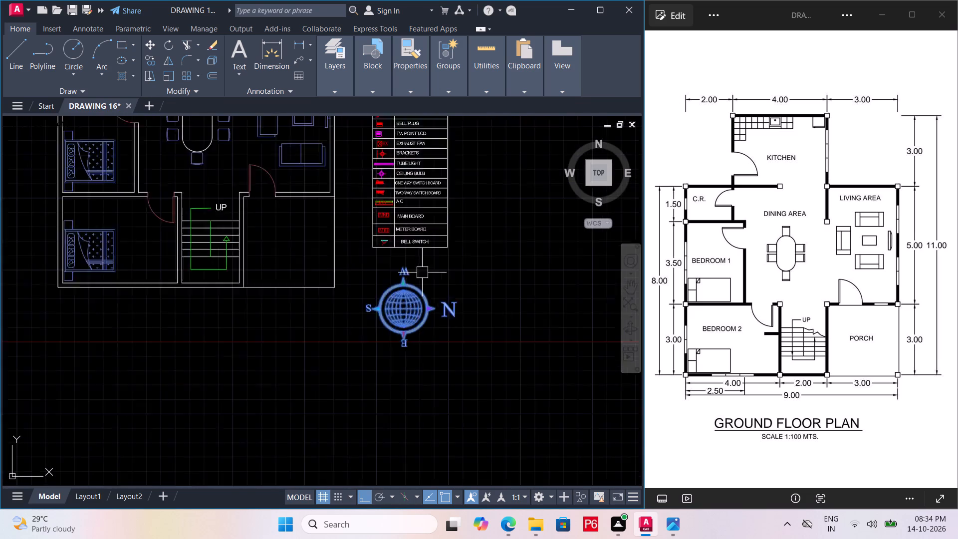
scroll(422, 274, "down", 1)
scroll(421, 277, "up", 3)
type("M")
key("space")
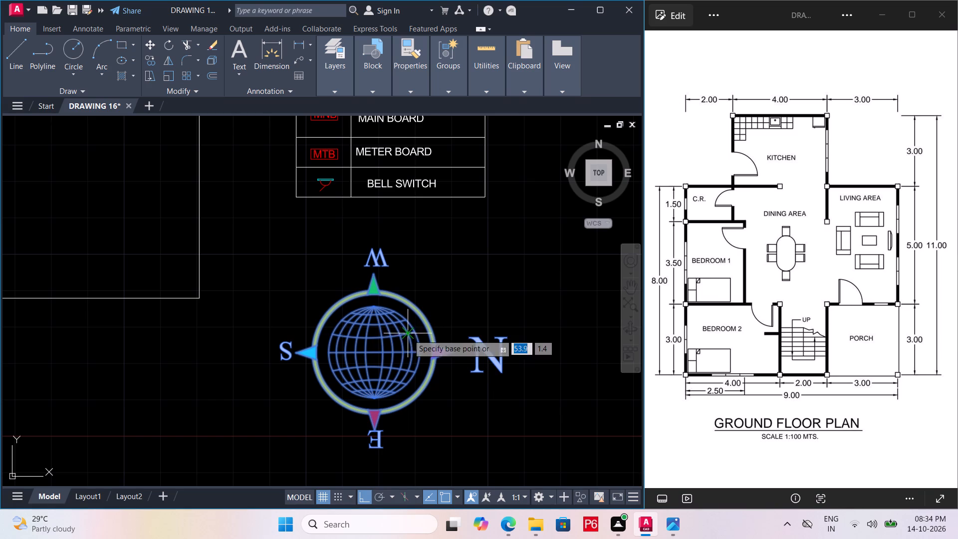
left_click(408, 334)
left_click(429, 328)
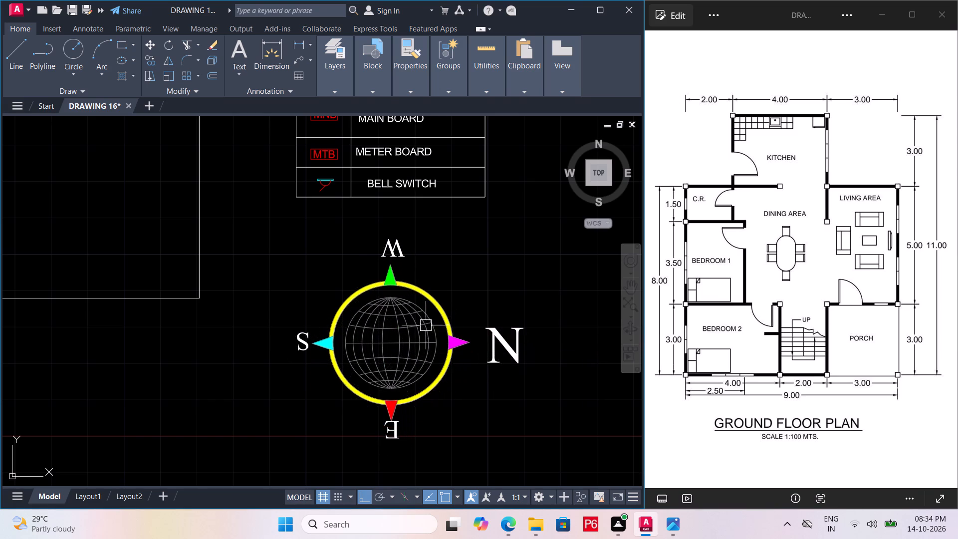
scroll(420, 326, "down", 2)
key("ctrl+s")
key("ctrl+s")
key("ctrl+s")
key("ctrl+s")
key("ctrl+s")
scroll(405, 330, "down", 1, "ctrl")
key("ctrl+s")
middle_click_drag(405, 330, 387, 346, "ctrl")
key("ctrl+s")
key("ctrl+s")
key("ctrl+s")
scroll(381, 326, "down", 2)
Look over the furnished plan's rooms, doors and adjacent tables, and save the drawing.
middle_click_drag(359, 346, 379, 272)
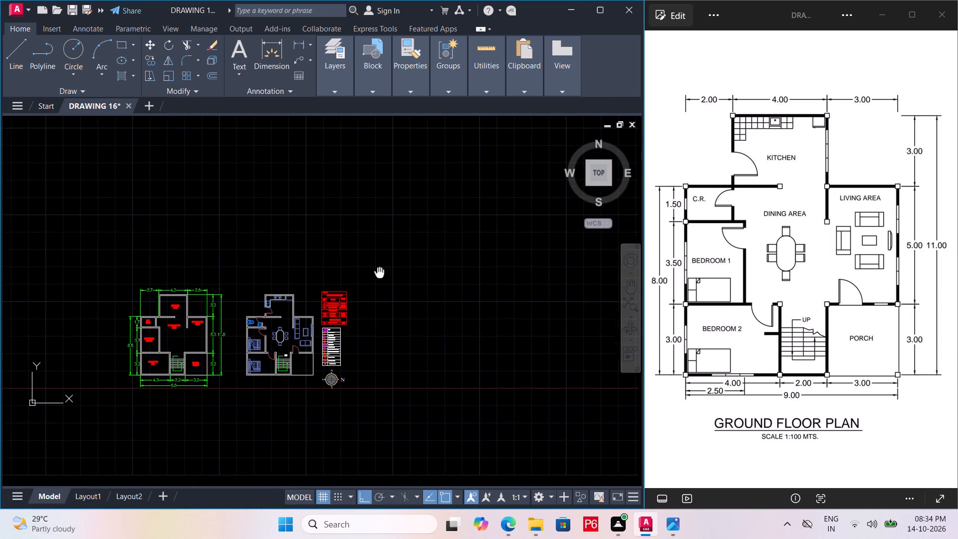
middle_click_drag(379, 272, 381, 266)
scroll(348, 332, "up", 2)
middle_click_drag(327, 335, 487, 273)
scroll(331, 330, "up", 1)
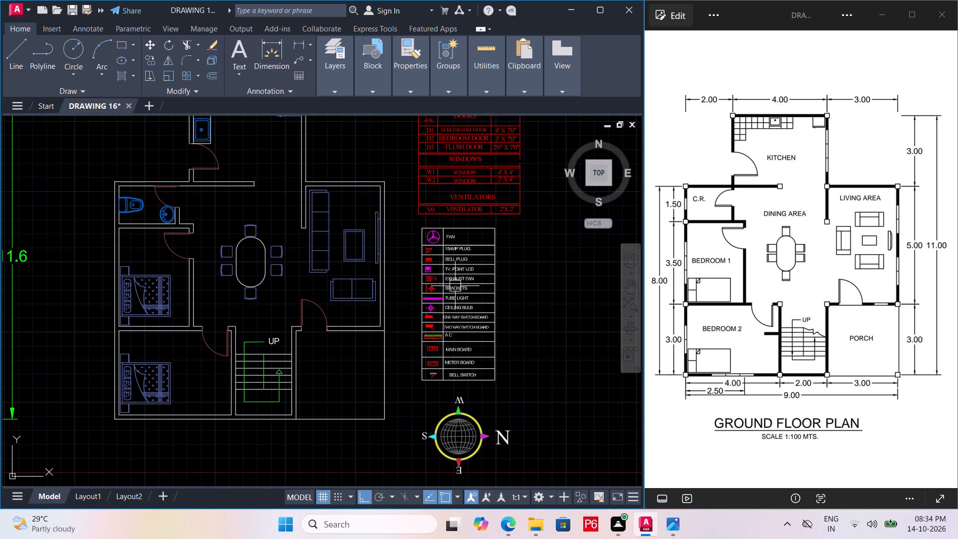
middle_click_drag(193, 279, 281, 295)
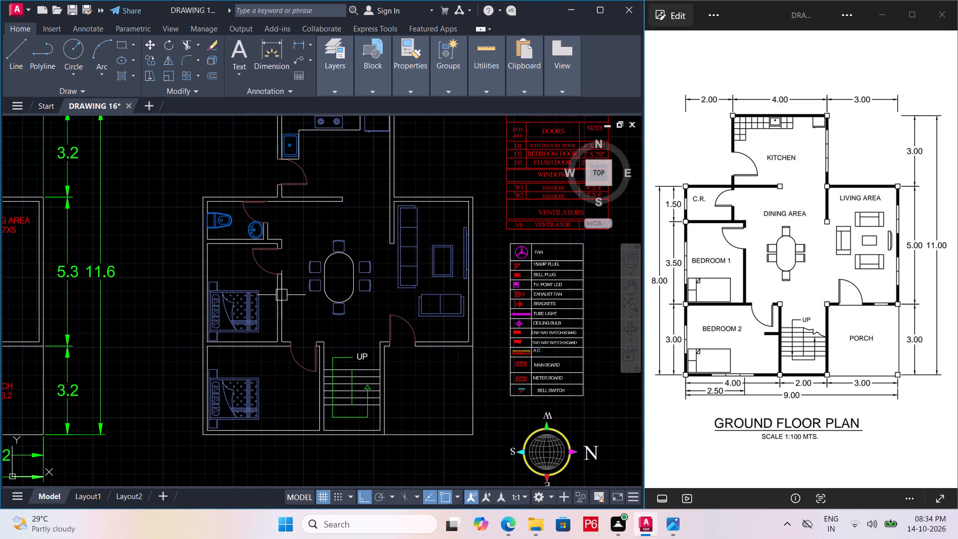
double_click(320, 374)
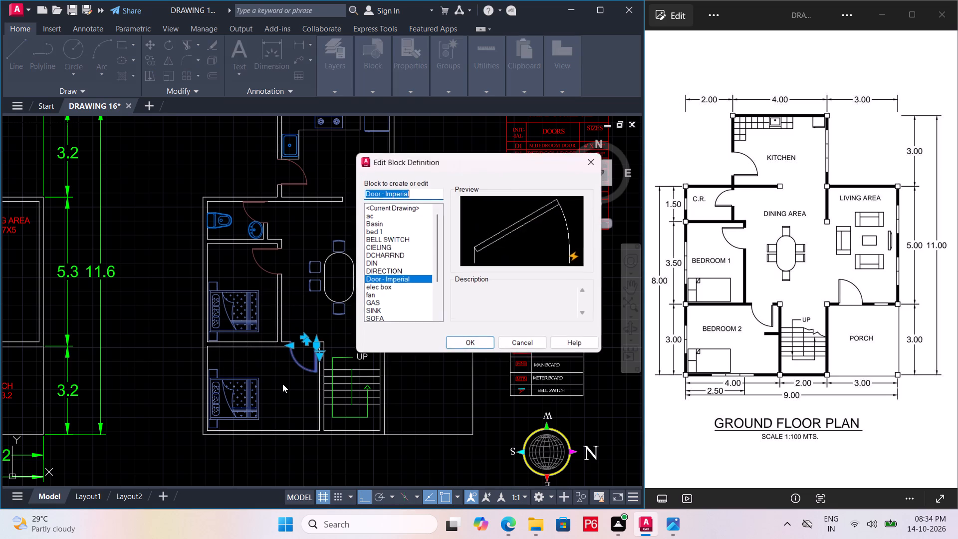
left_click(589, 161)
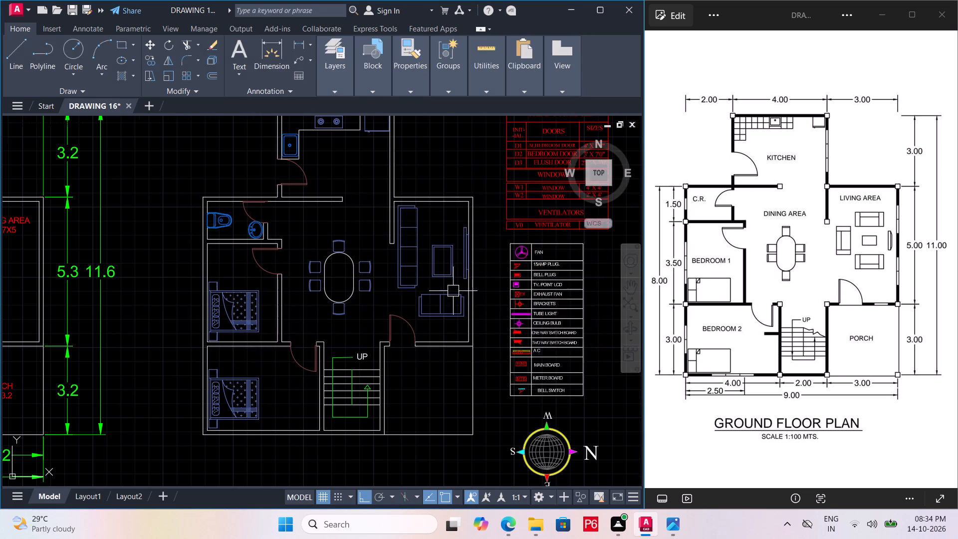
scroll(452, 293, "down", 1)
middle_click_drag(449, 293, 356, 320, "ctrl")
scroll(359, 320, "down", 1, "ctrl")
key("ctrl+s")
key("ctrl+s")
key("ctrl+s")
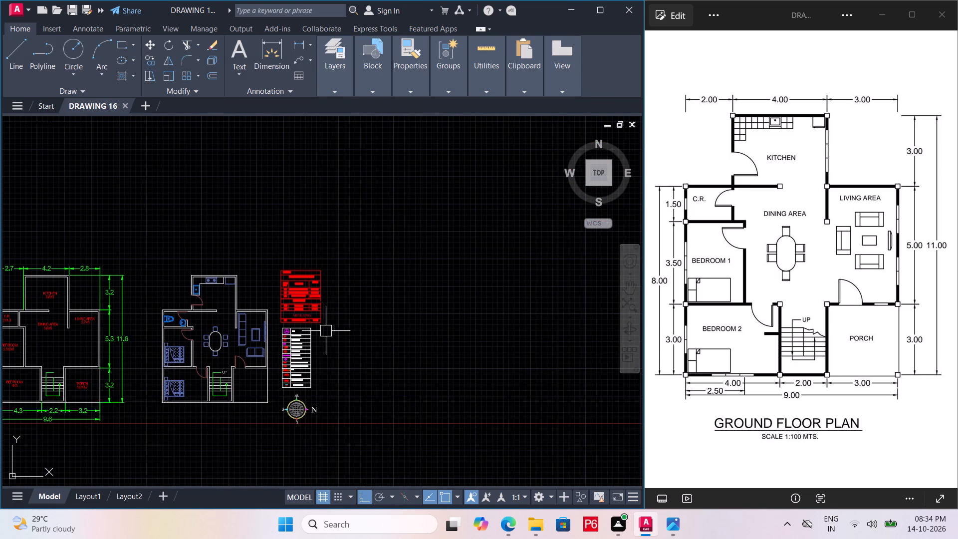
key("ctrl+s")
key("ctrl+s")
middle_click_drag(315, 329, 450, 289, "ctrl")
scroll(448, 243, "up", 1)
middle_click_drag(415, 267, 306, 287)
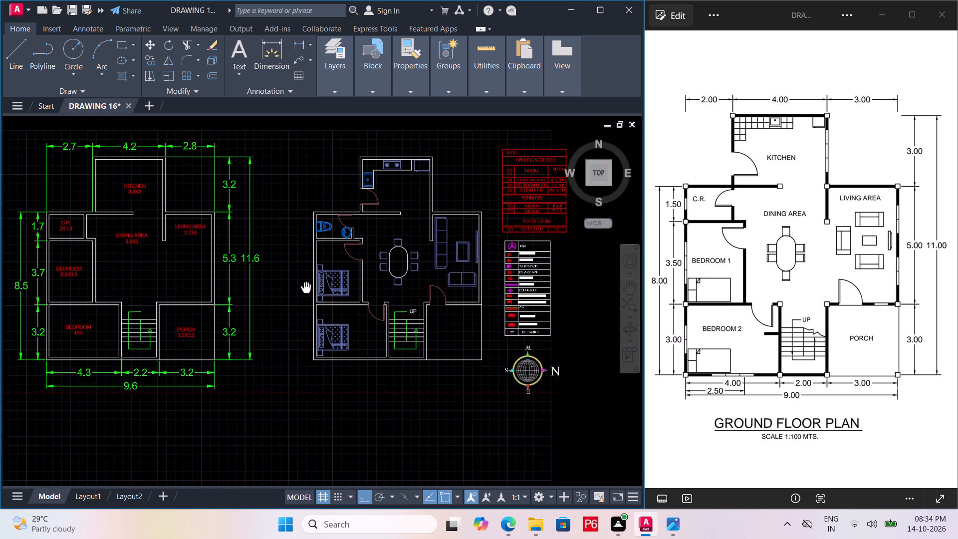
middle_click_drag(306, 287, 243, 305)
scroll(251, 300, "up", 2)
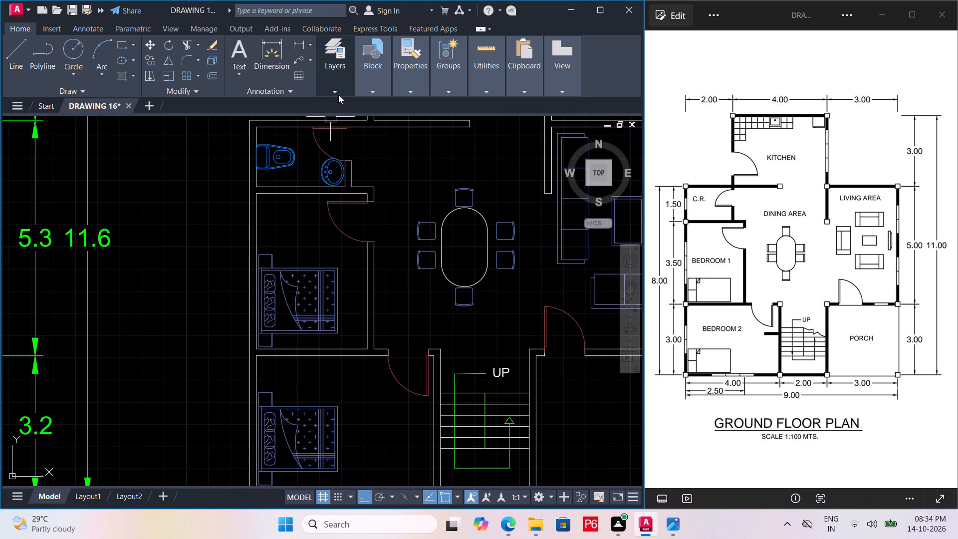
Make Elec the current layer.
left_click(338, 95)
left_click(422, 103)
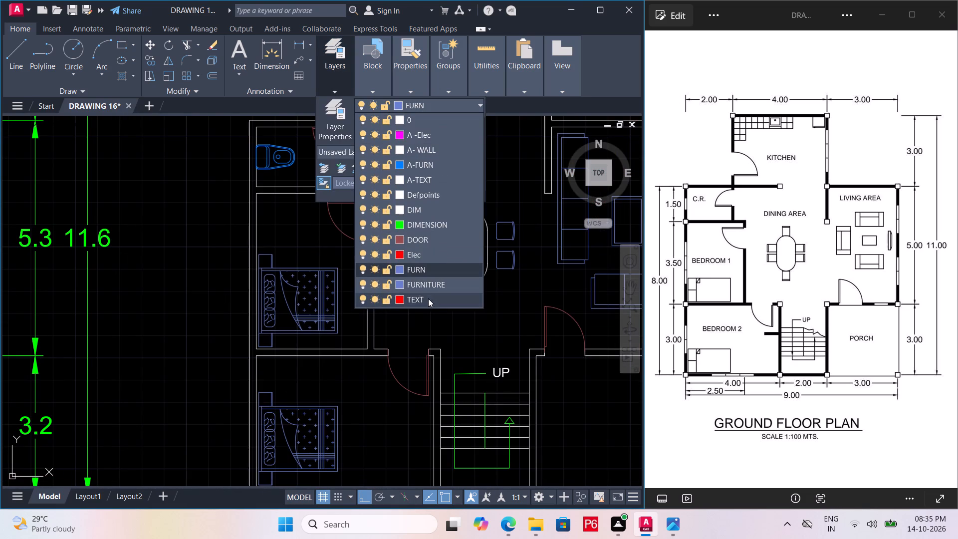
left_click(438, 254)
middle_click_drag(352, 289, 328, 345)
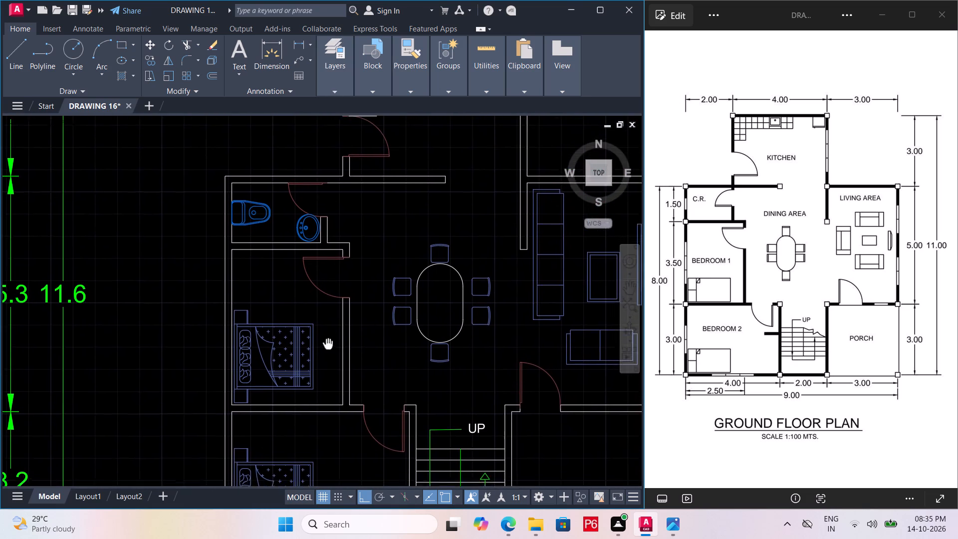
middle_click_drag(328, 345, 329, 312)
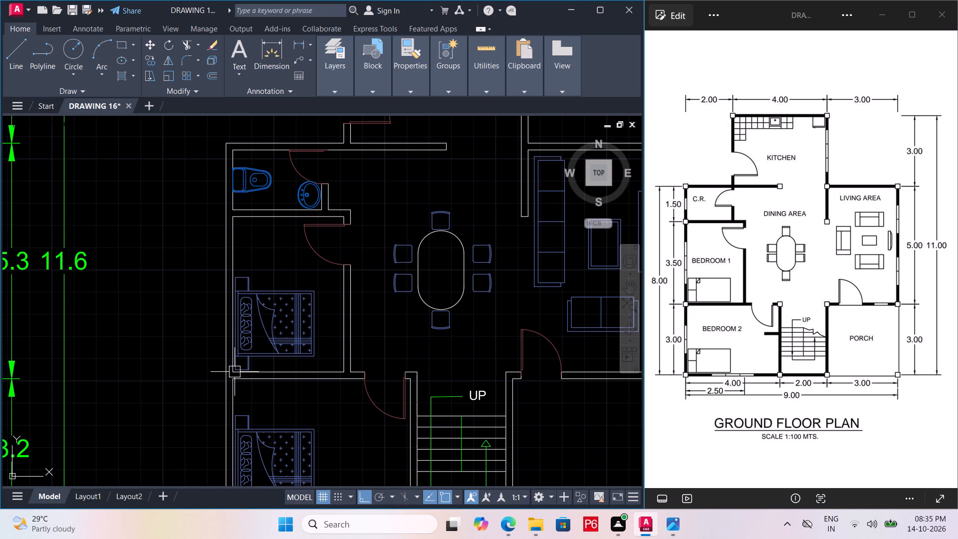
Draw a diagonal line across Bedroom 1 of the furnished plan, from its lower-left inner corner to its upper-right inner corner.
key("l")
key("space")
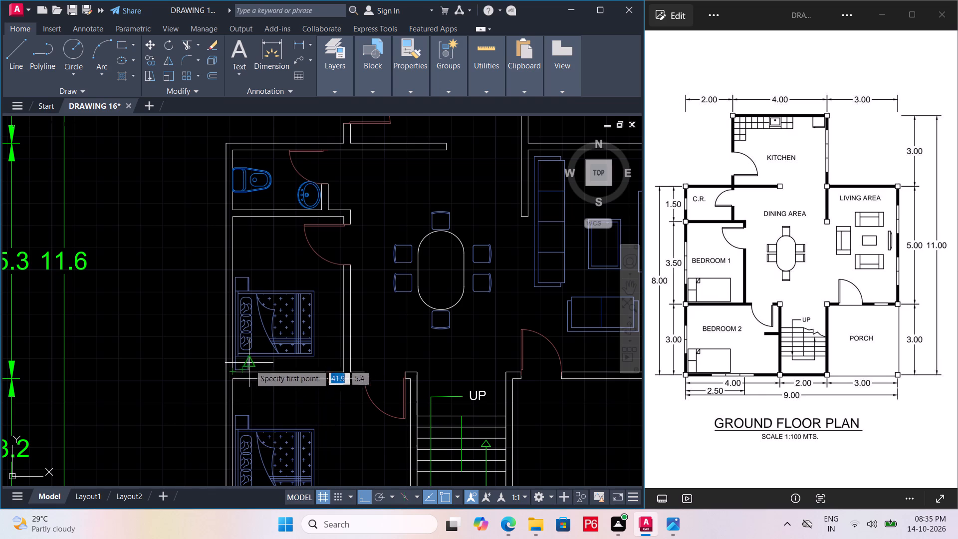
scroll(260, 357, "up", 1)
scroll(212, 386, "up", 3)
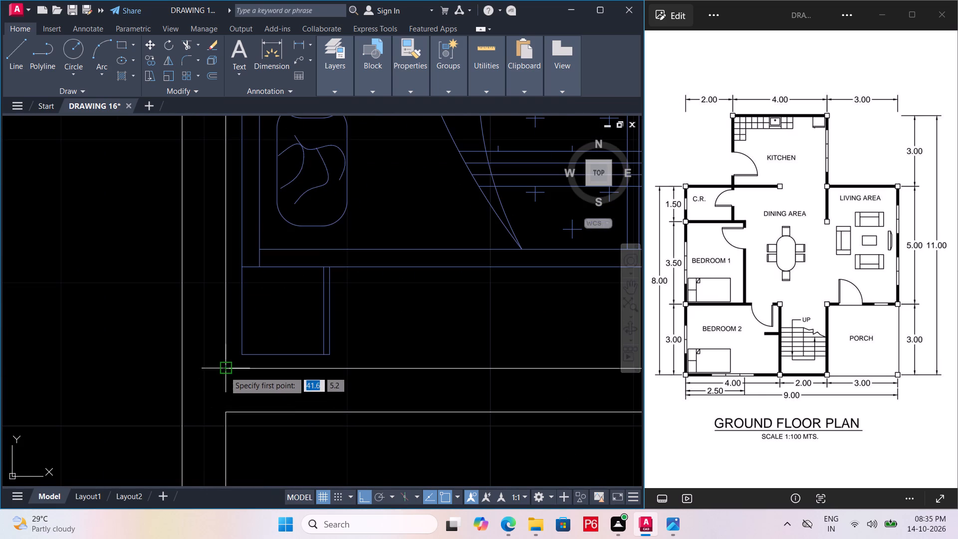
left_click(225, 371)
middle_click_drag(293, 220, 192, 383)
scroll(293, 220, "down", 2)
scroll(195, 359, "down", 2)
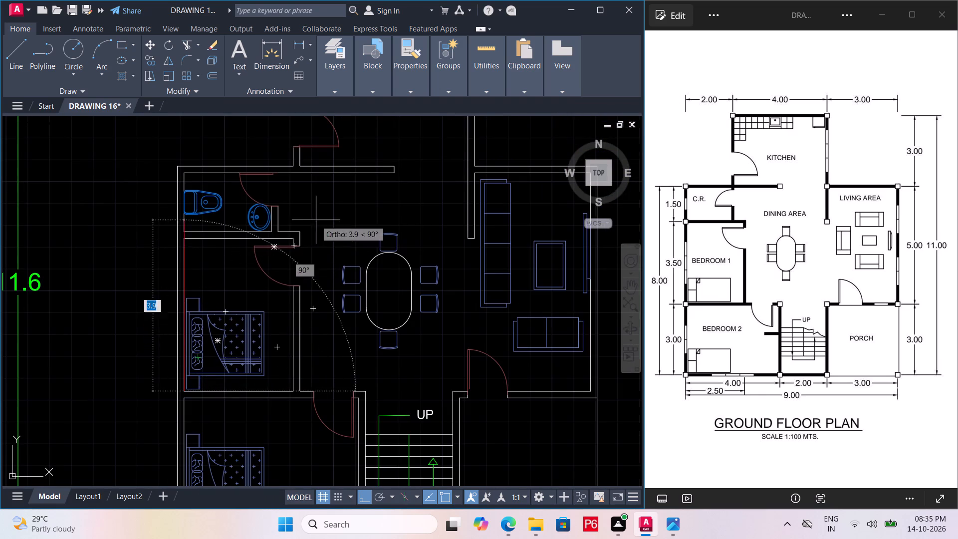
scroll(275, 249, "up", 4)
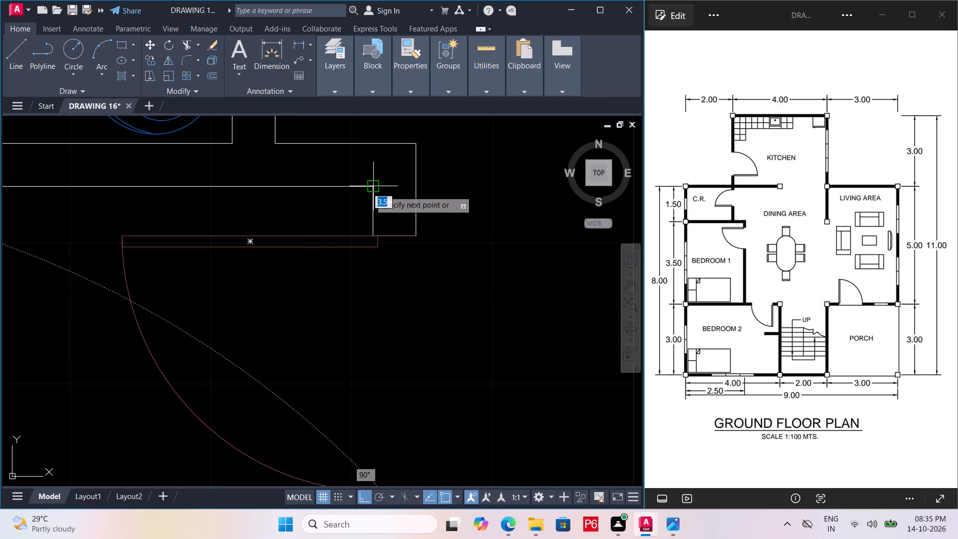
left_click(370, 191)
scroll(326, 184, "down", 5)
key("space")
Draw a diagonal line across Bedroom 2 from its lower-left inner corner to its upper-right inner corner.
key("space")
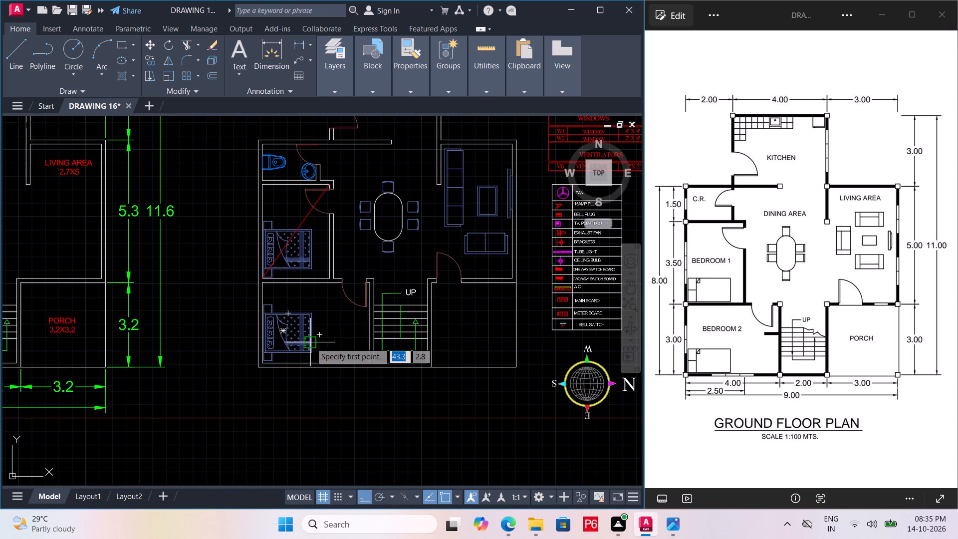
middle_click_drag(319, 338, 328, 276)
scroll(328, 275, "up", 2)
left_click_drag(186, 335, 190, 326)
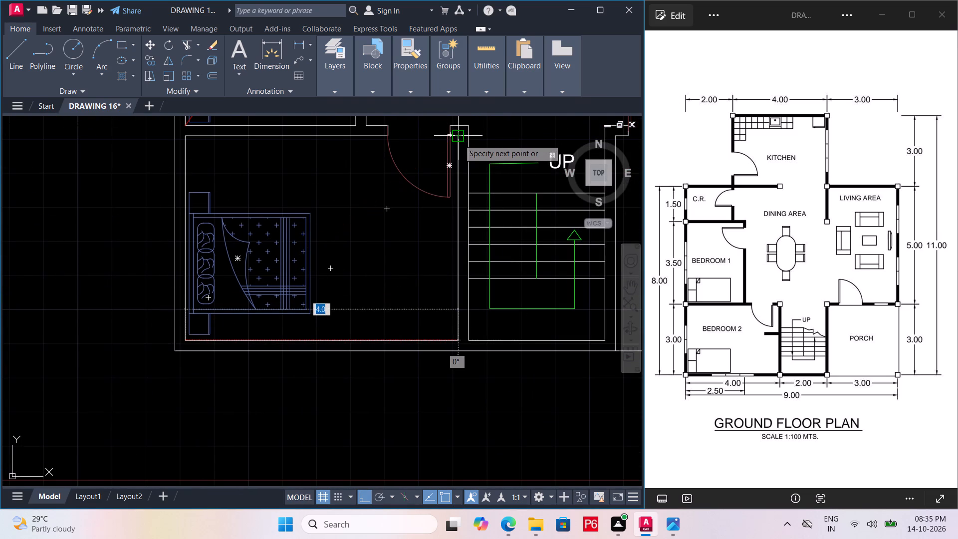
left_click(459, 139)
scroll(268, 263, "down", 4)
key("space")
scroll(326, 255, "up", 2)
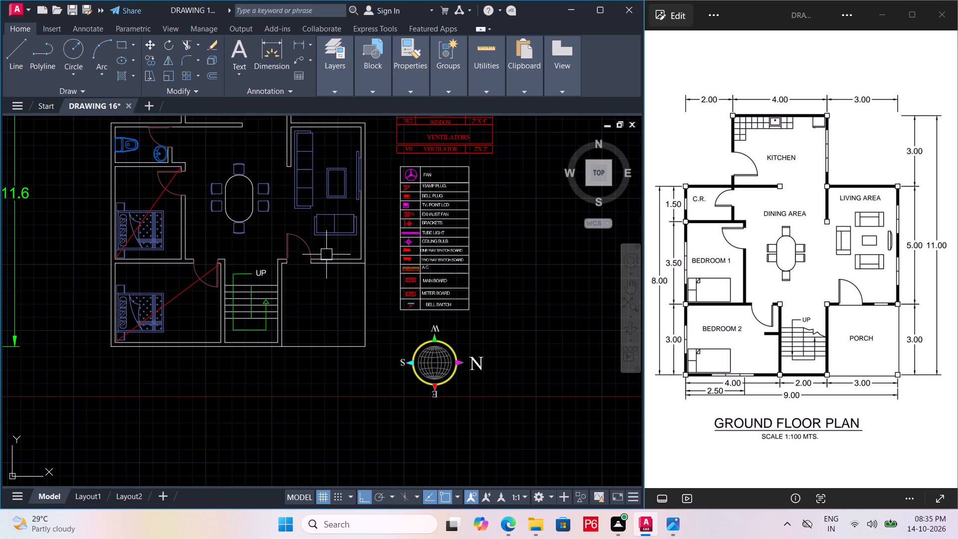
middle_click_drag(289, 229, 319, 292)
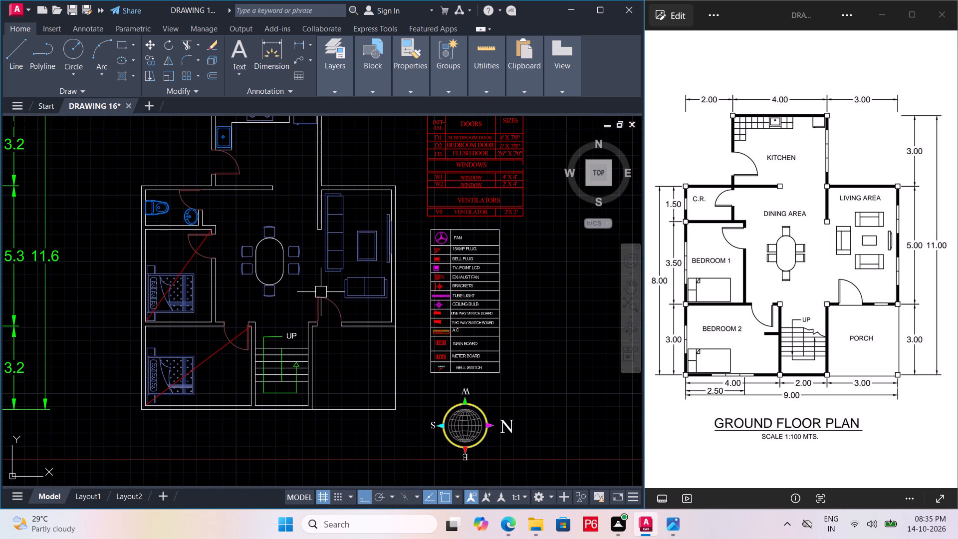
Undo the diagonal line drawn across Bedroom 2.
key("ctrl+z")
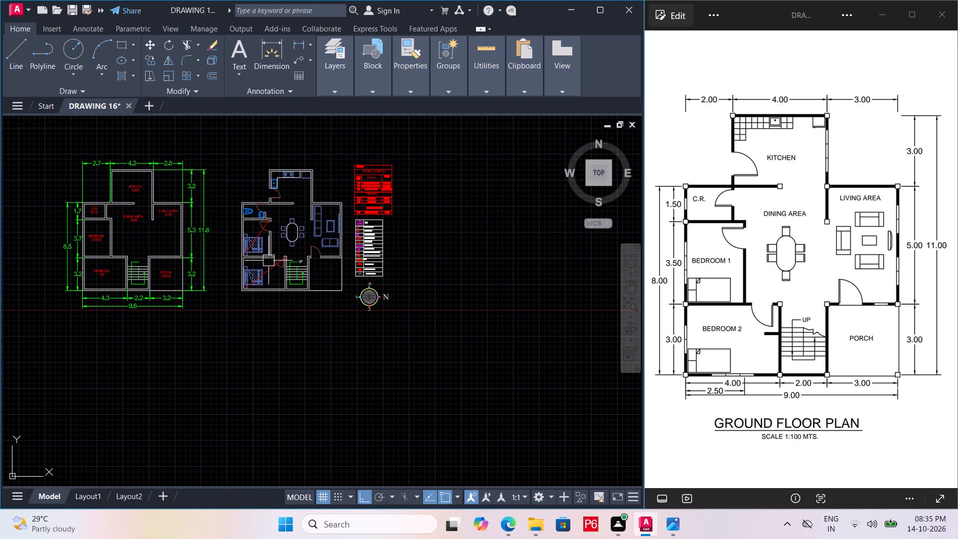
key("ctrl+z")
Draw a diagonal line across Bedroom 2 from its upper-left inner corner to its lower-right inner corner, and save the drawing.
scroll(302, 292, "up", 3)
middle_click_drag(296, 291, 266, 276)
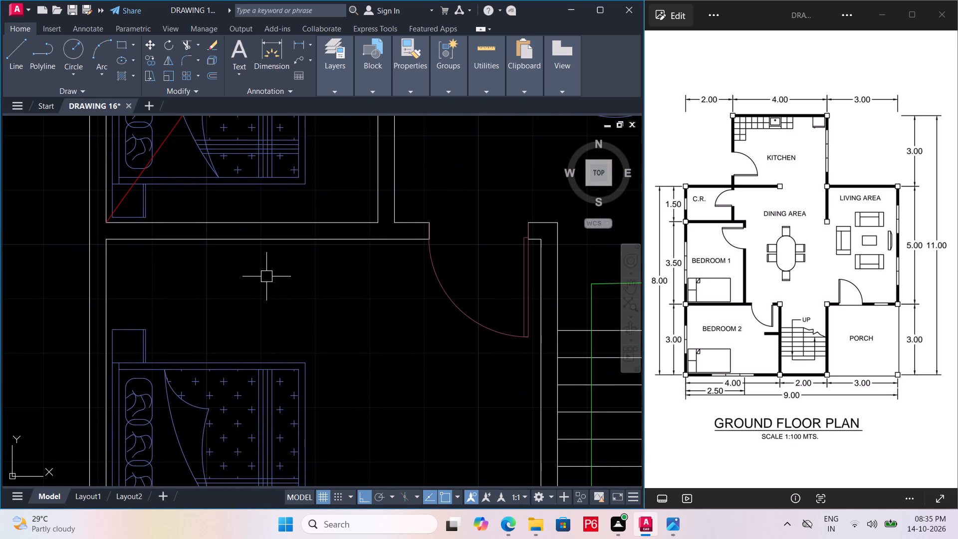
key("l")
key("space")
left_click(108, 242)
scroll(218, 280, "down", 4)
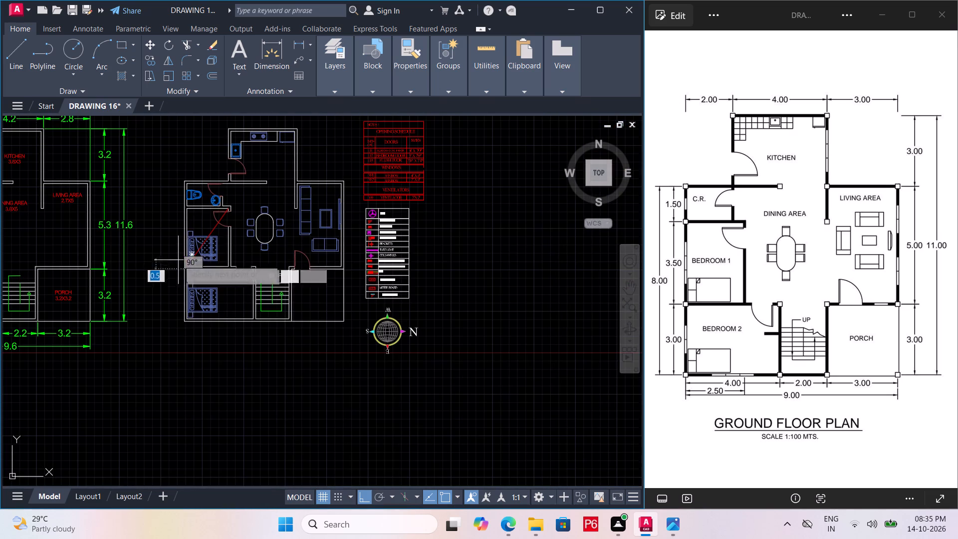
key("F8")
scroll(245, 318, "up", 3)
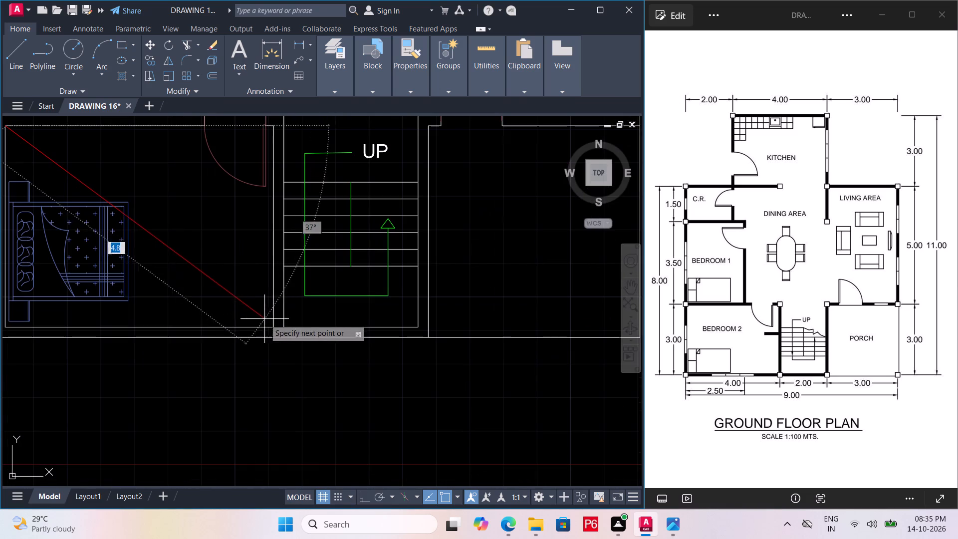
left_click(273, 328)
scroll(240, 305, "down", 2)
key("ctrl+s")
key("ctrl+s")
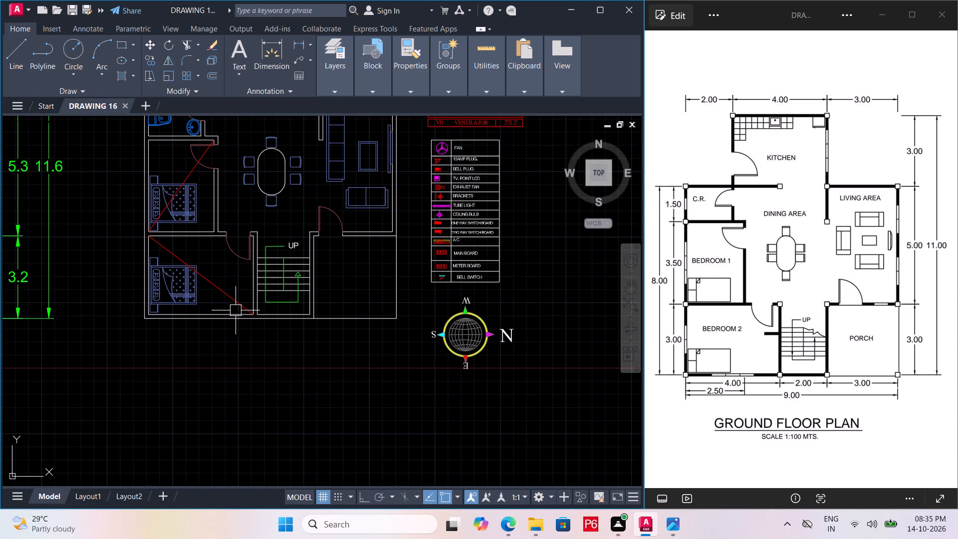
key("ctrl+s")
key("ctrl+s")
key("ctrl+s")
Draw a diagonal line across the living area from its lower-right inner corner to its upper-left inner corner, and save the drawing.
scroll(227, 279, "down", 1, "ctrl")
middle_click_drag(227, 279, 211, 356, "ctrl")
scroll(209, 328, "up", 1)
middle_click_drag(209, 328, 206, 269)
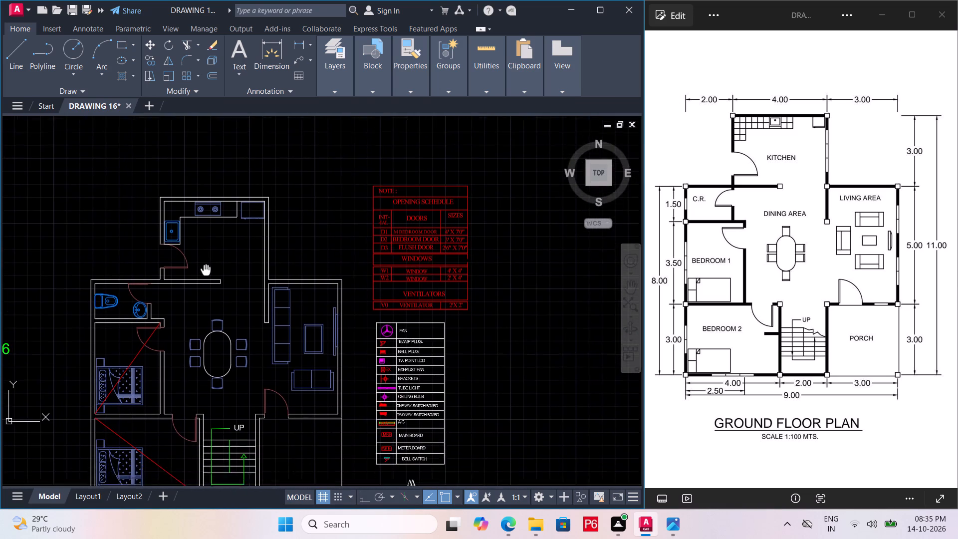
middle_click_drag(206, 269, 205, 241)
middle_click_drag(280, 343, 273, 308)
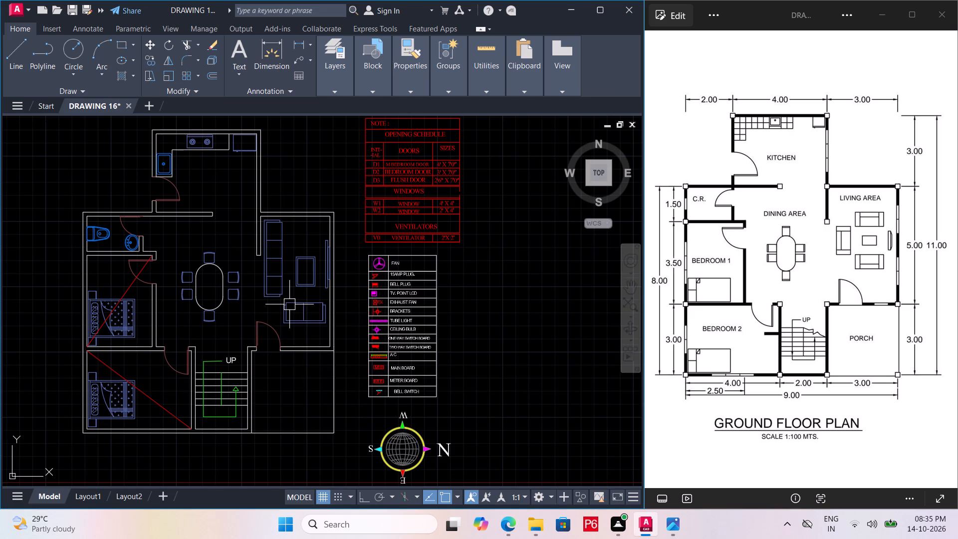
key("l")
key("space")
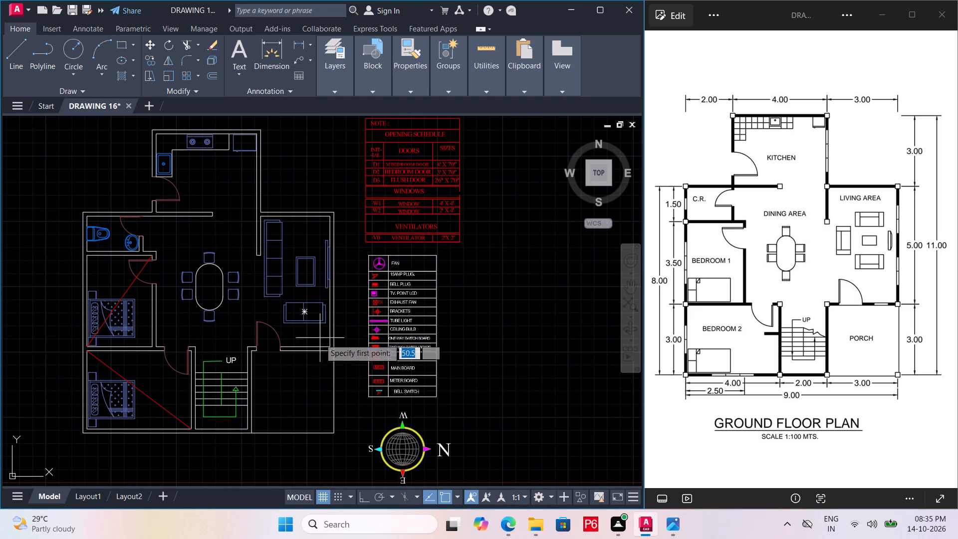
scroll(320, 341, "up", 2)
left_click_drag(341, 355, 332, 334)
middle_click_drag(261, 171, 285, 315)
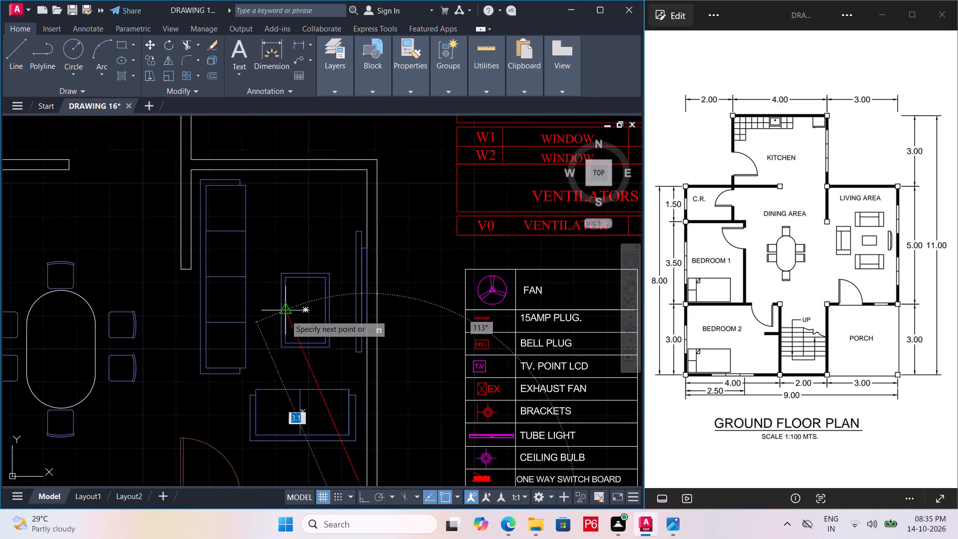
left_click(192, 171)
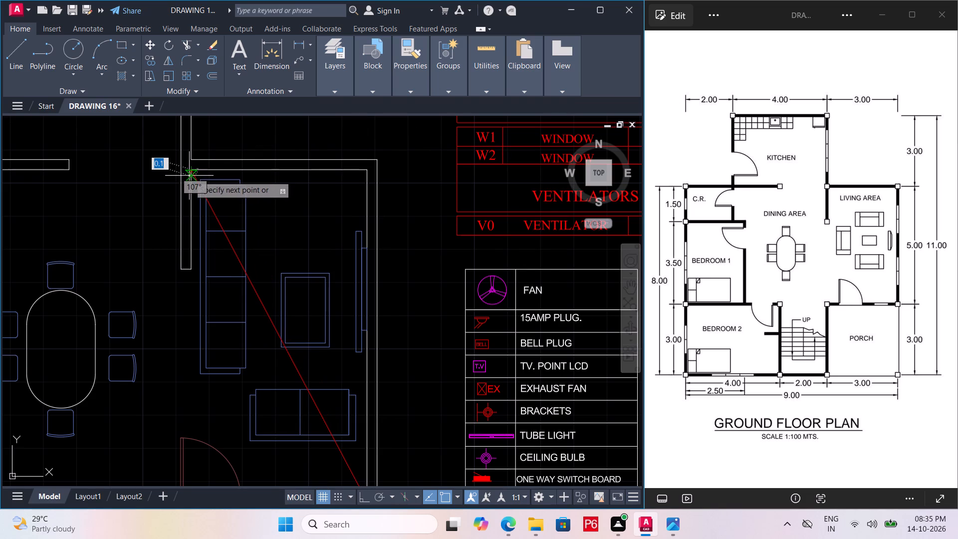
key("ctrl+s")
key("ctrl+s")
key("ctrl+s")
scroll(193, 183, "down", 1, "ctrl")
key("ctrl+s")
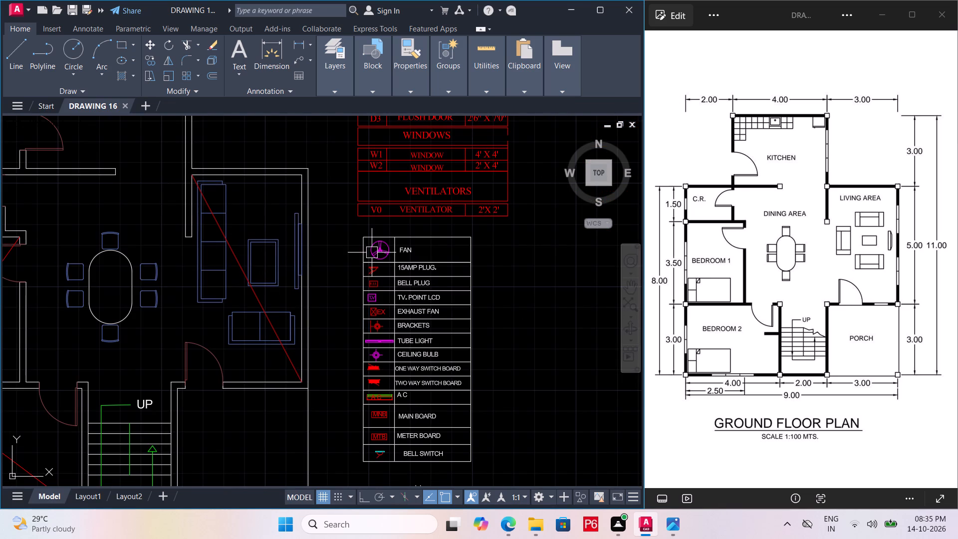
Copy the legend's fan symbol by its centre to the midpoint of the living area's diagonal line.
left_click(377, 254)
key("c")
key("o")
key("space")
scroll(373, 254, "up", 2)
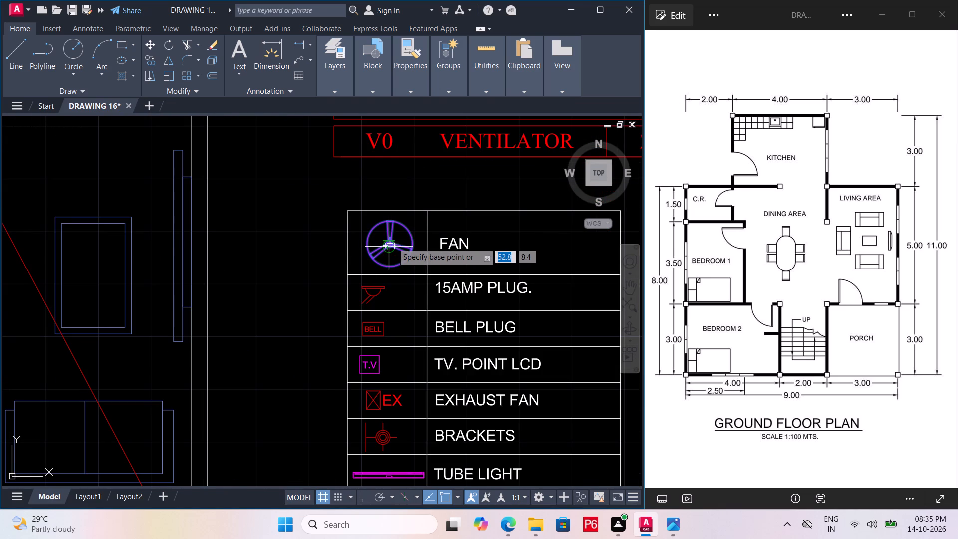
scroll(395, 241, "up", 4)
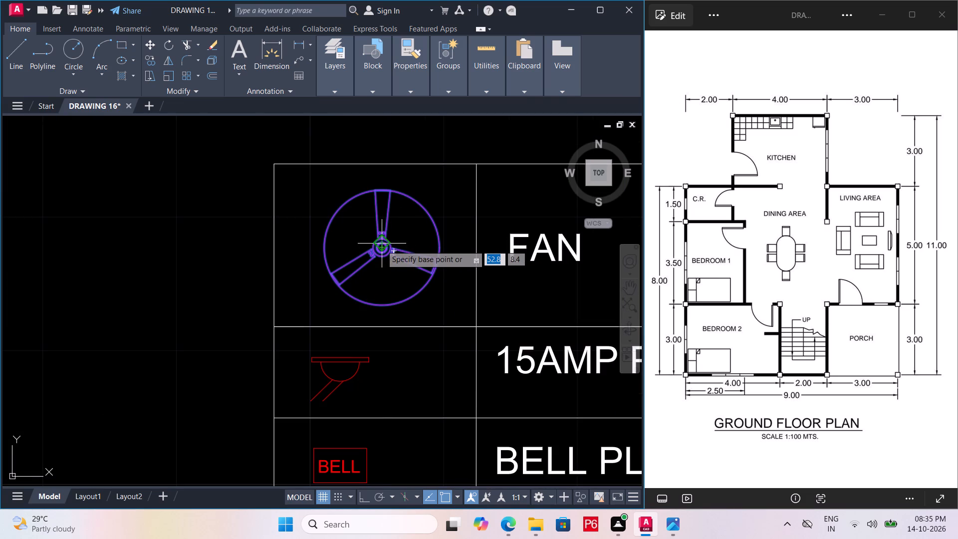
left_click(381, 249)
scroll(370, 230, "down", 6)
scroll(283, 245, "up", 2)
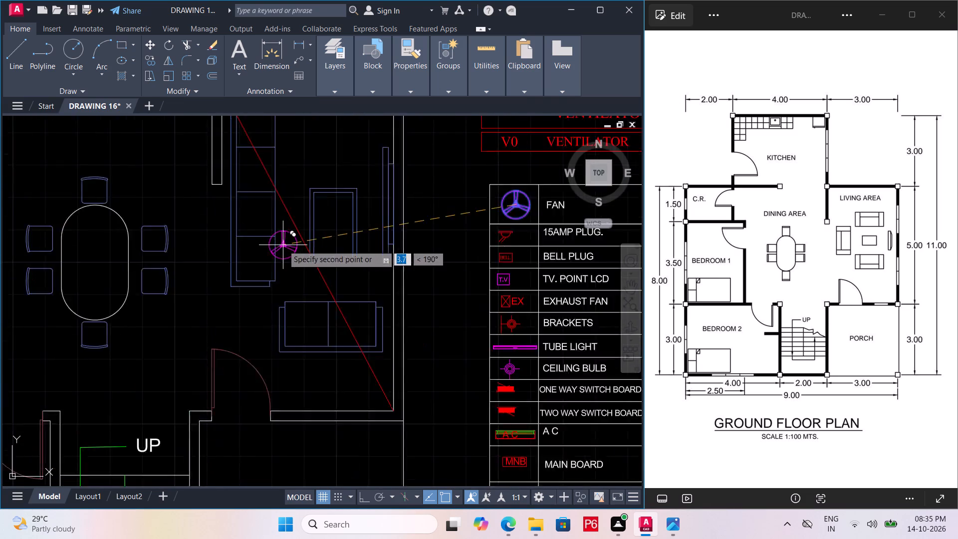
scroll(283, 245, "up", 2)
left_click(343, 256)
scroll(322, 180, "down", 3)
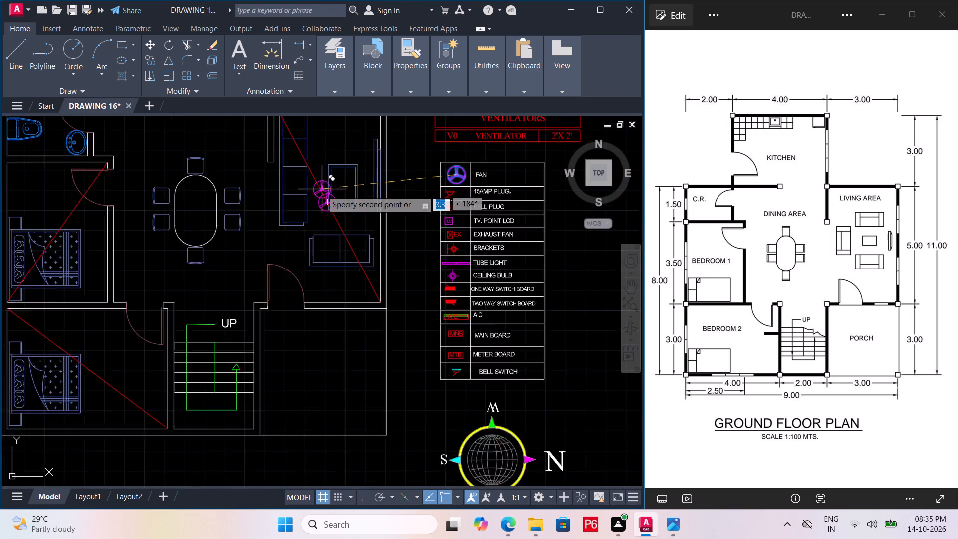
Place further fan copies at the midpoints of the Bedroom 2 and Bedroom 1 diagonals, and save the drawing.
scroll(322, 190, "down", 1)
scroll(140, 320, "up", 4)
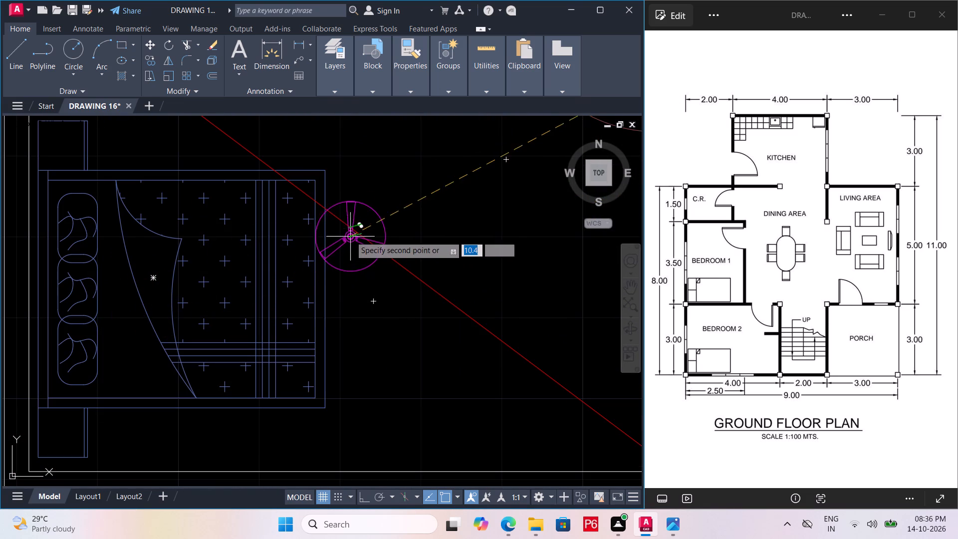
left_click(347, 226)
scroll(245, 355, "down", 4)
scroll(242, 258, "up", 1)
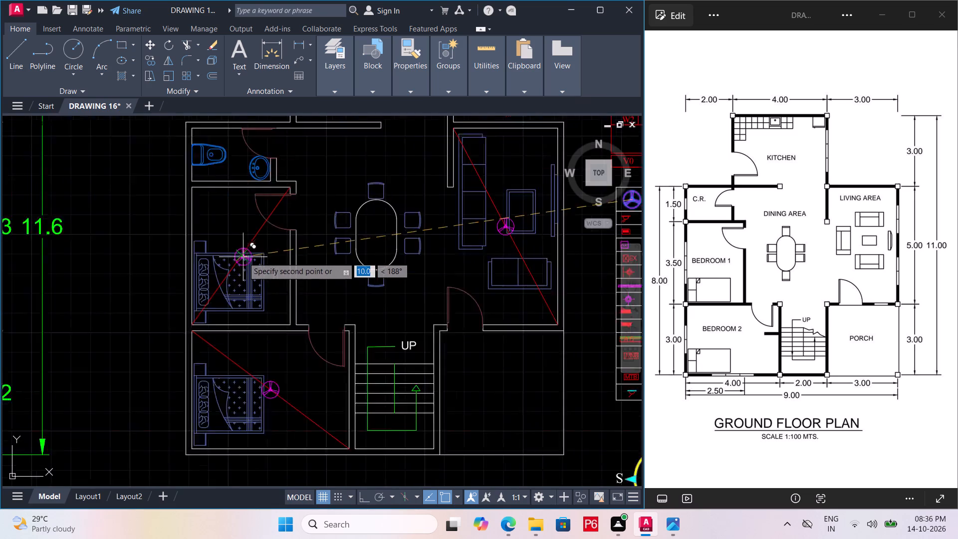
scroll(243, 257, "up", 2)
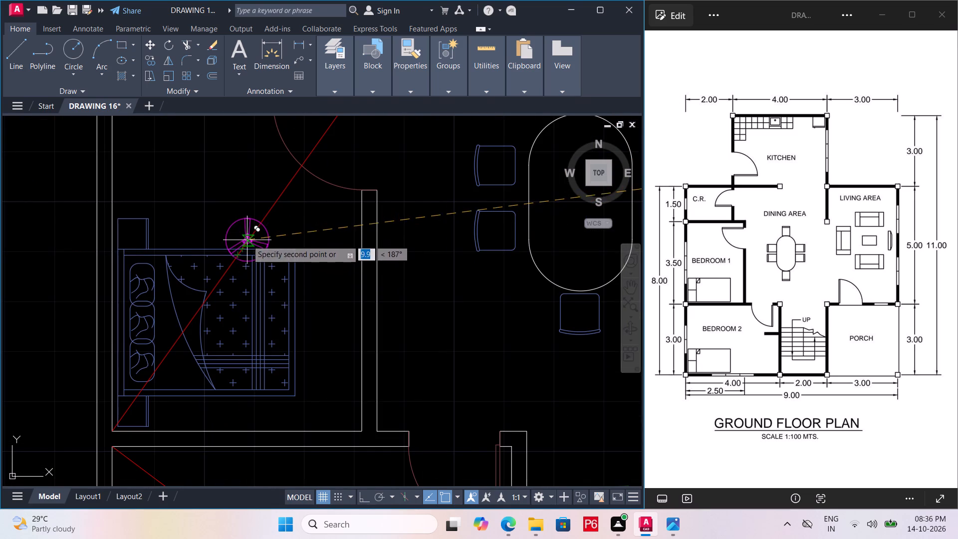
left_click(241, 245)
scroll(237, 253, "down", 2)
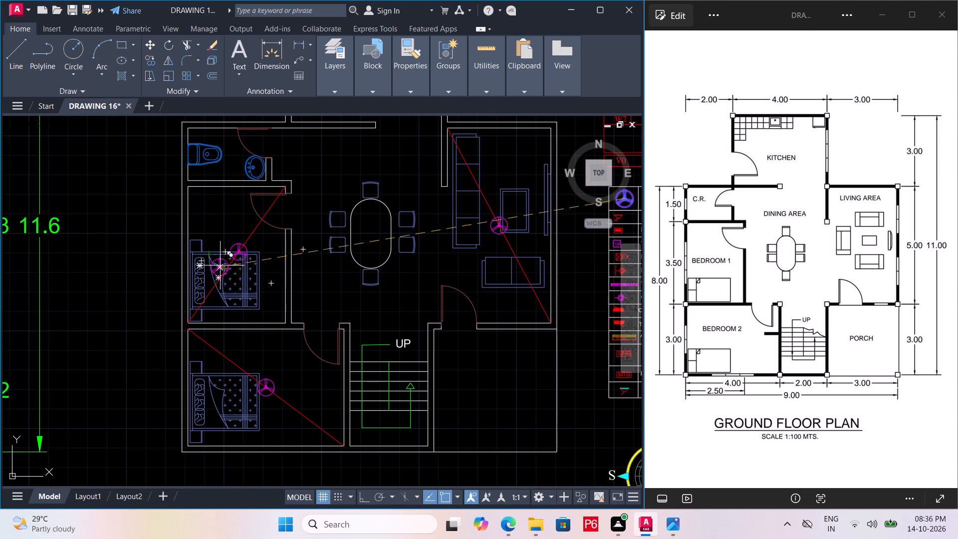
key("ctrl+s")
key("ctrl+s")
key("ctrl+s")
key("ctrl+s")
Copy the legend's bell plug symbol to just below the free end of the dining area's upper wall, and save the drawing.
scroll(212, 301, "down", 1, "ctrl")
middle_click_drag(212, 302, 247, 353, "ctrl")
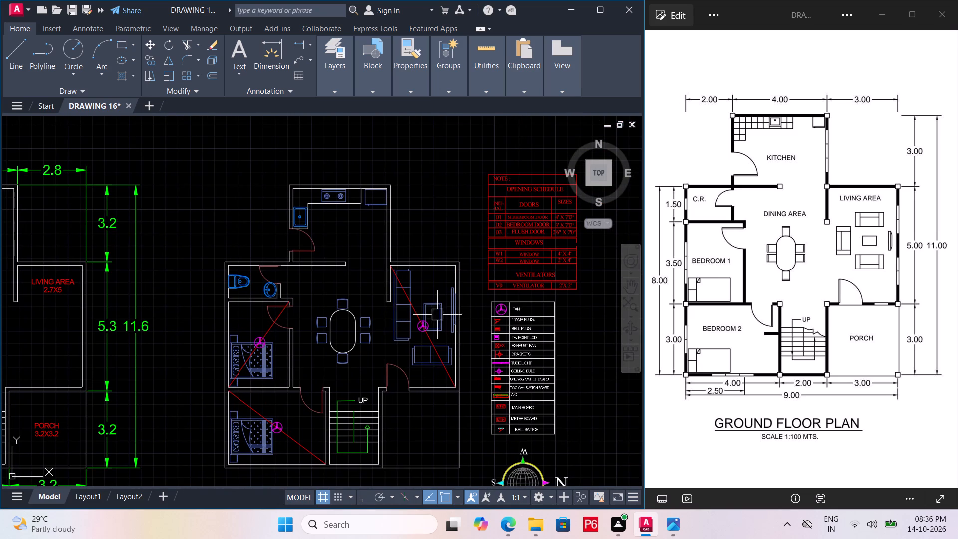
middle_click_drag(393, 317, 371, 273)
middle_click_drag(336, 295, 284, 259)
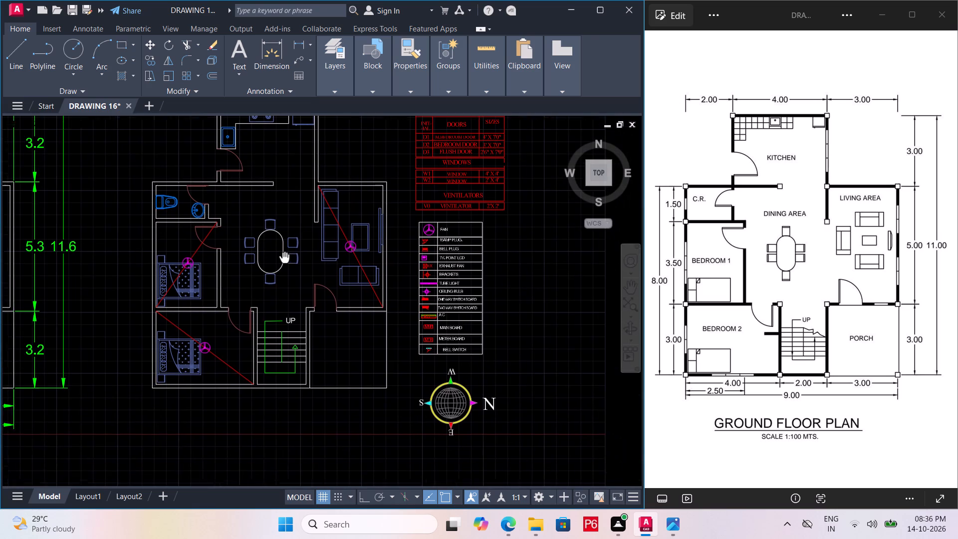
middle_click_drag(284, 259, 283, 258)
middle_click(446, 253)
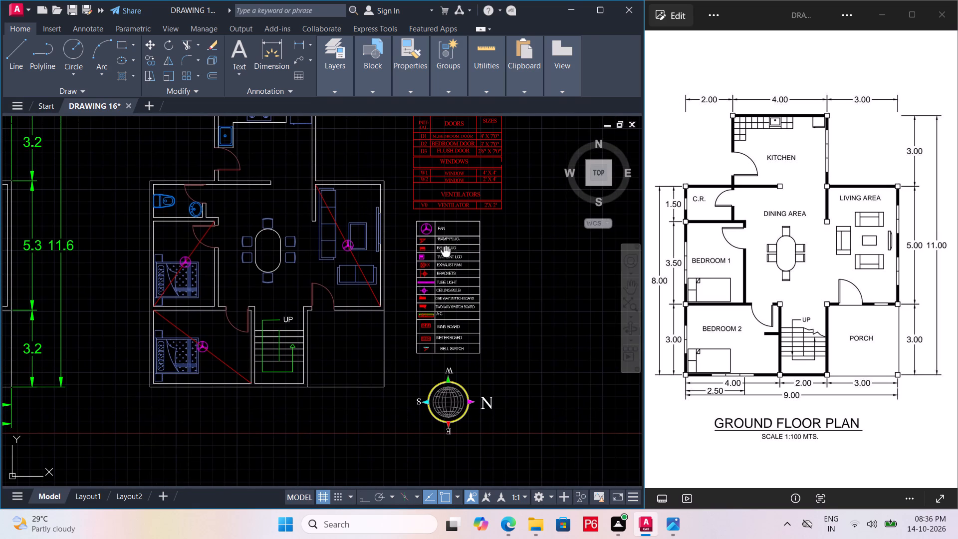
scroll(446, 251, "up", 2)
scroll(380, 219, "up", 2)
left_click_drag(372, 262, 383, 264)
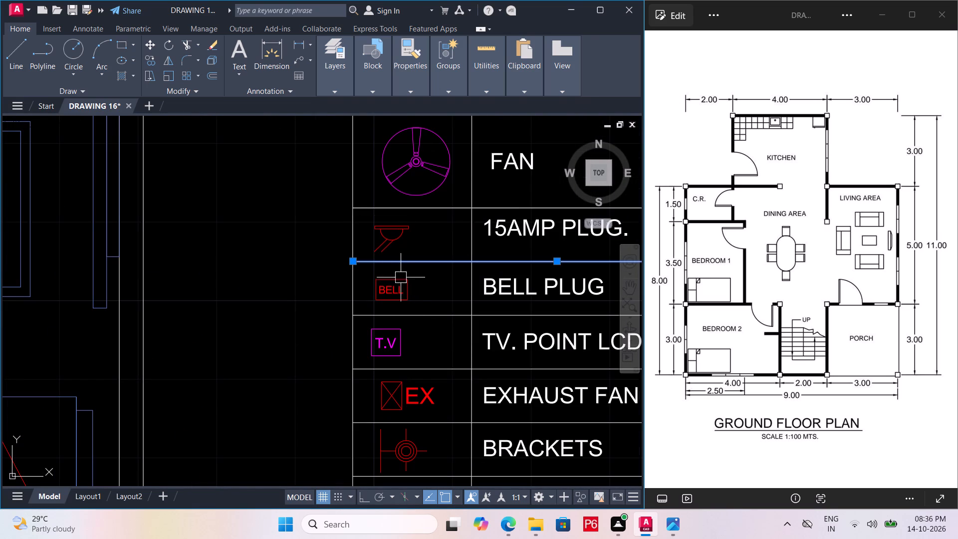
key("Escape")
left_click(366, 271)
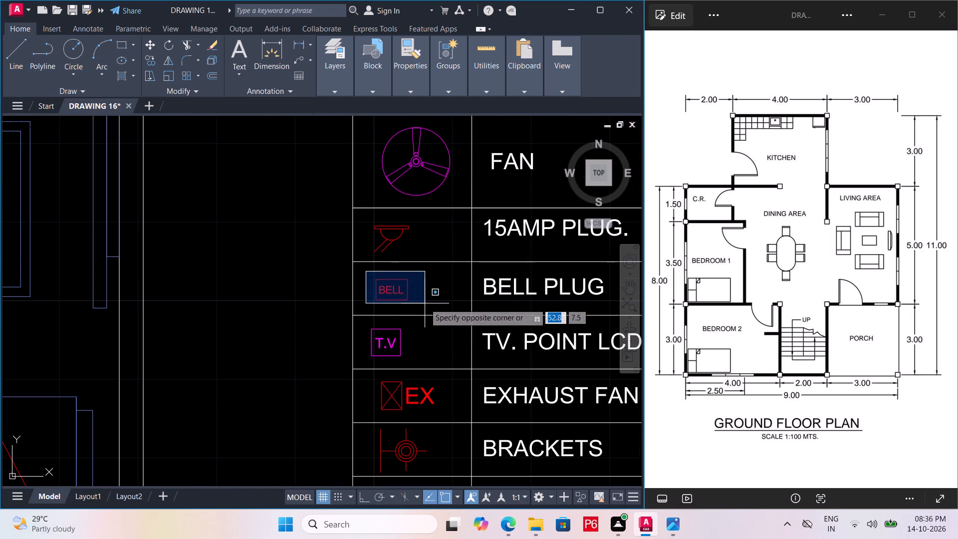
left_click(425, 303)
key("c")
key("o")
key("space")
left_click(402, 295)
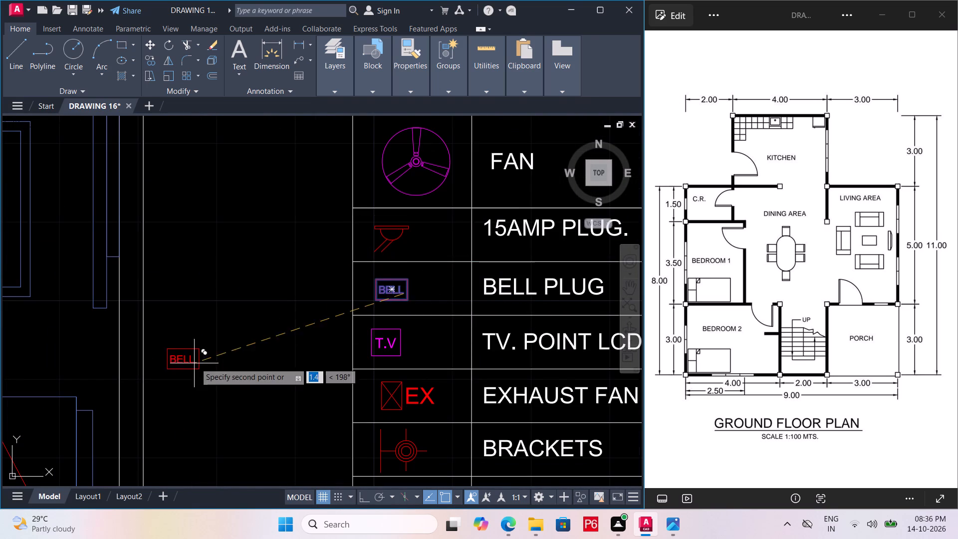
middle_click_drag(205, 357, 378, 190)
scroll(374, 195, "down", 3)
middle_click_drag(217, 242, 343, 339)
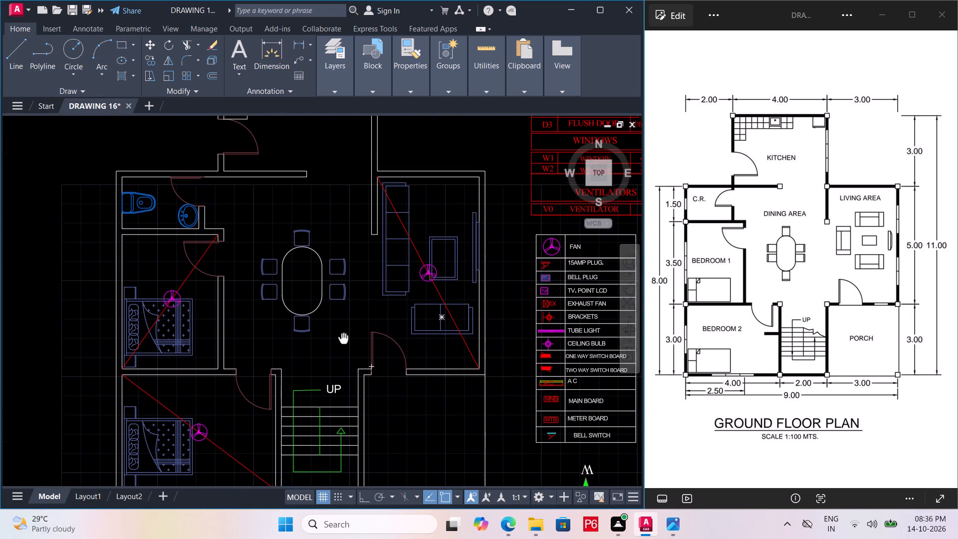
middle_click_drag(343, 339, 343, 339)
middle_click_drag(315, 191, 330, 265)
scroll(305, 260, "up", 3)
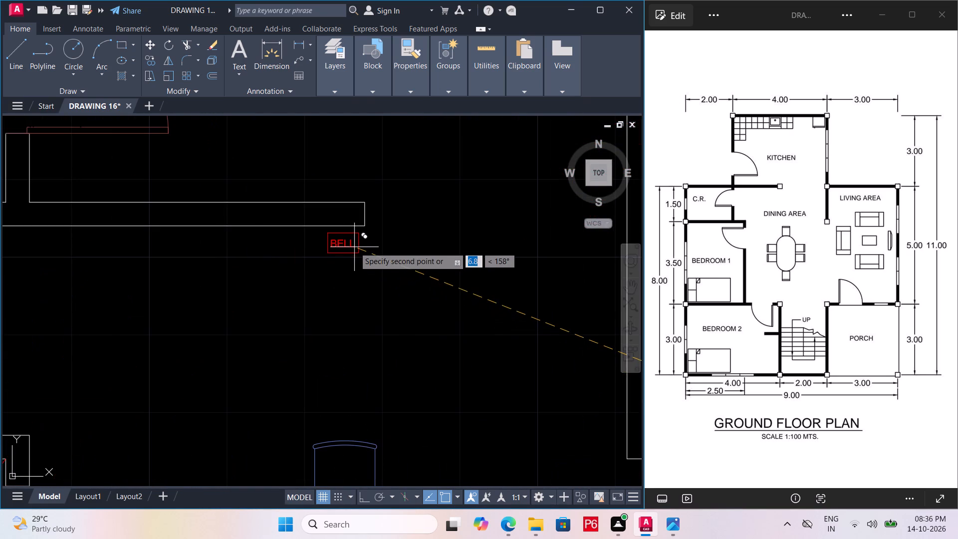
left_click(351, 248)
scroll(338, 247, "down", 3)
key("ctrl+s")
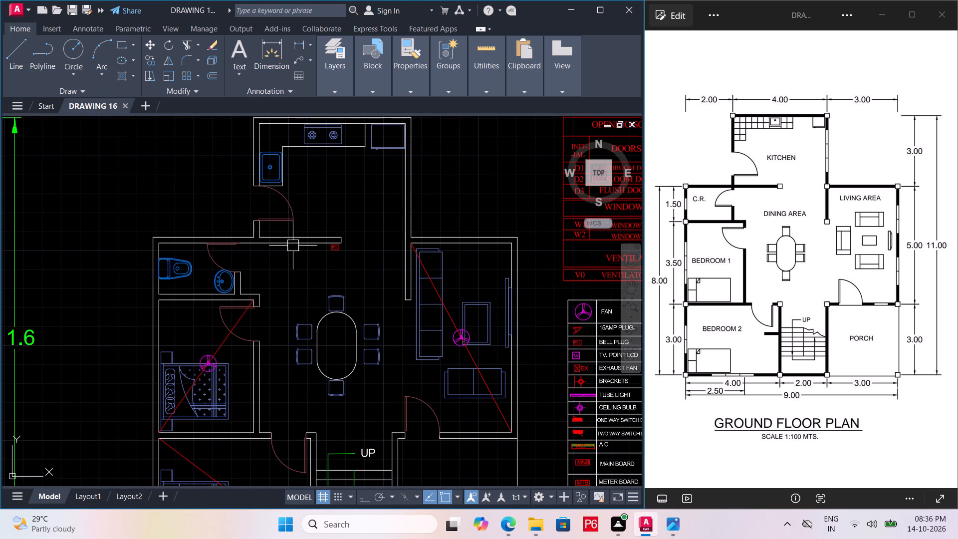
key("ctrl+s")
key("ctrl+s")
Copy the legend's TV point symbol into the living area, between the centre table and the wall-side TV unit, and save the drawing.
middle_click_drag(367, 276, 282, 218)
scroll(536, 328, "up", 3)
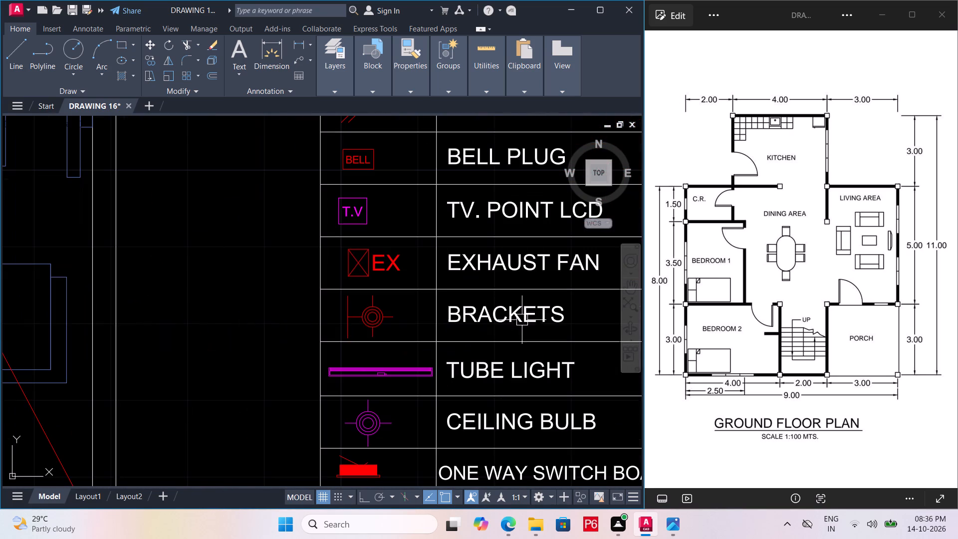
scroll(363, 231, "down", 1)
scroll(351, 224, "up", 2)
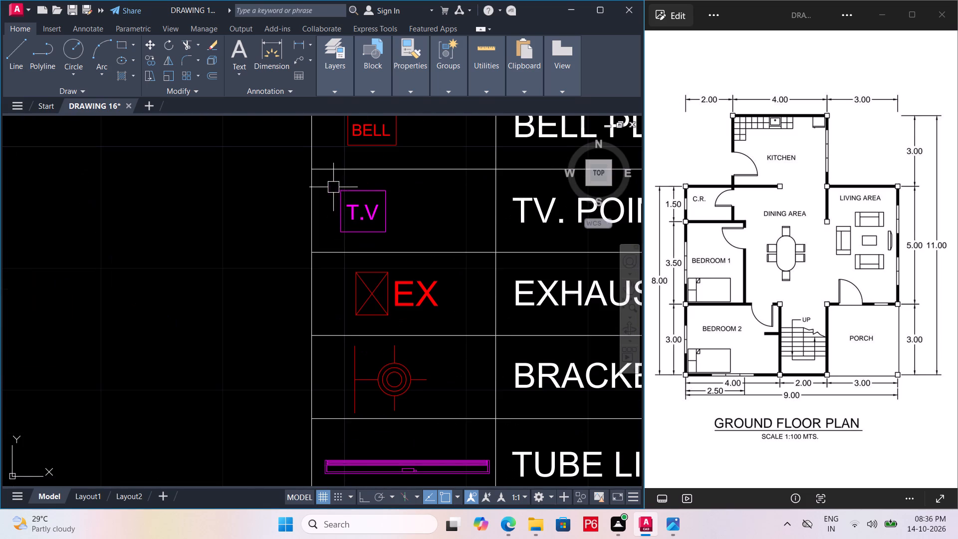
left_click(333, 187)
left_click(399, 238)
type("CO")
key("space")
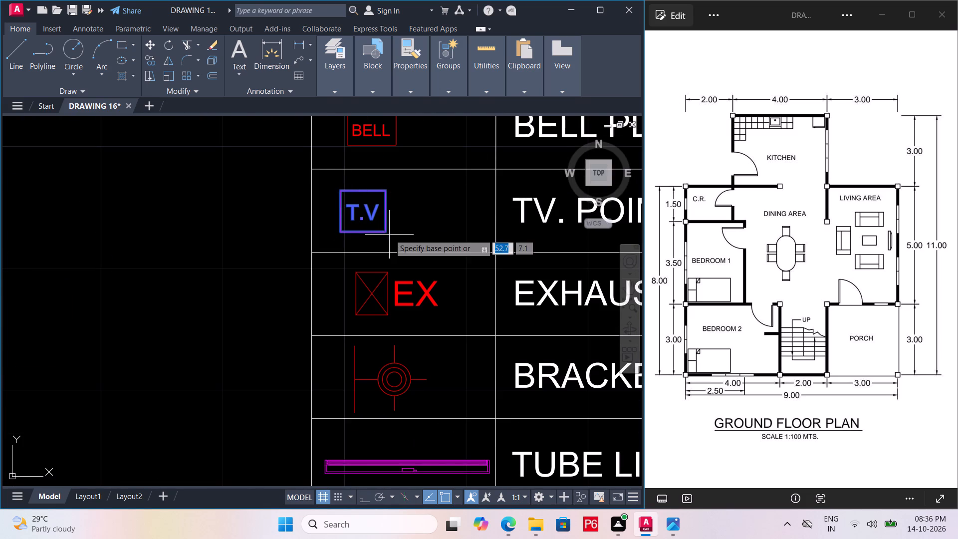
left_click(386, 232)
scroll(110, 299, "down", 3)
middle_click_drag(112, 300, 368, 252)
middle_click_drag(329, 143, 342, 226)
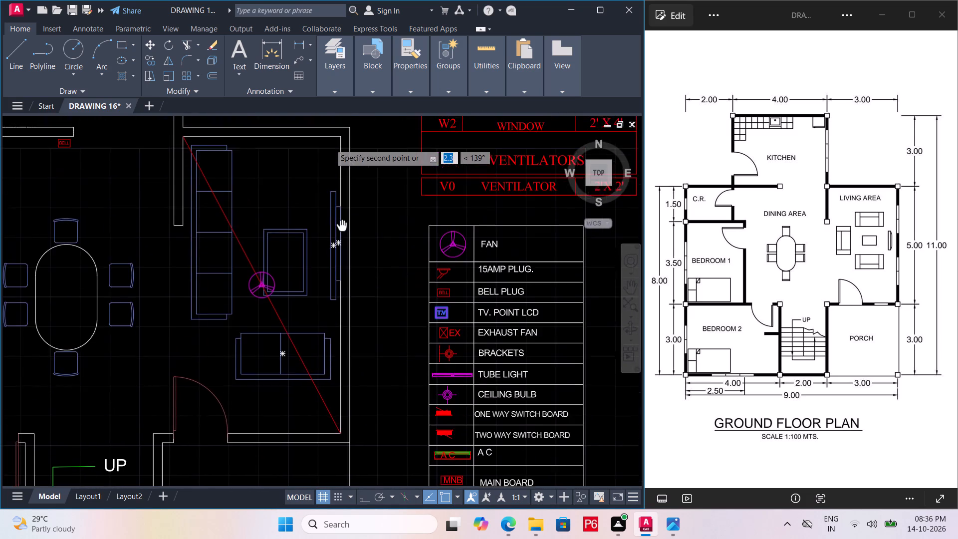
middle_click_drag(342, 226, 338, 231)
scroll(315, 256, "up", 2)
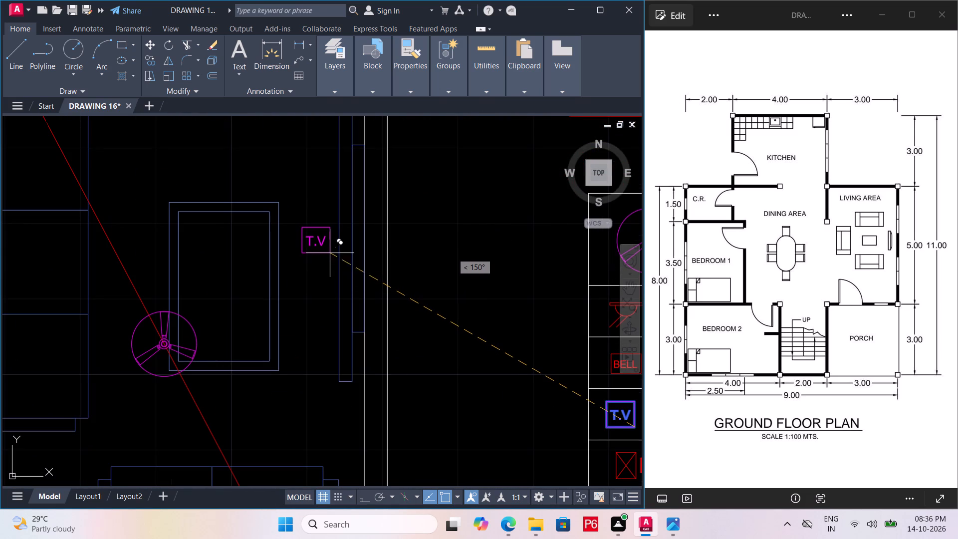
left_click(330, 253)
key("ctrl+s")
key("ctrl+s")
scroll(296, 263, "down", 3, "ctrl")
key("ctrl+s")
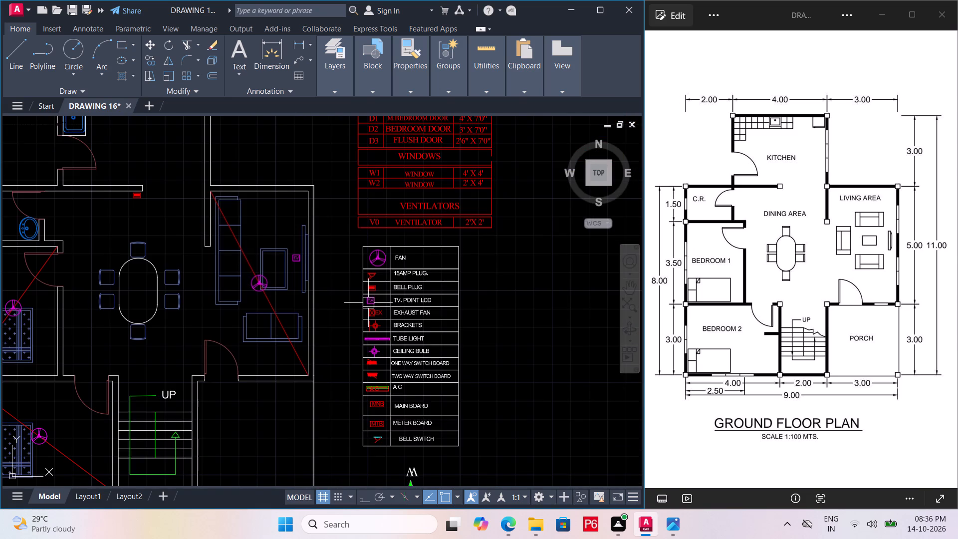
Copy the legend's bracket symbol by its centre to the dining area side of the wall between Bedroom 1 and the dining area.
scroll(368, 303, "up", 3)
middle_click_drag(392, 326, 335, 234)
left_click(341, 304)
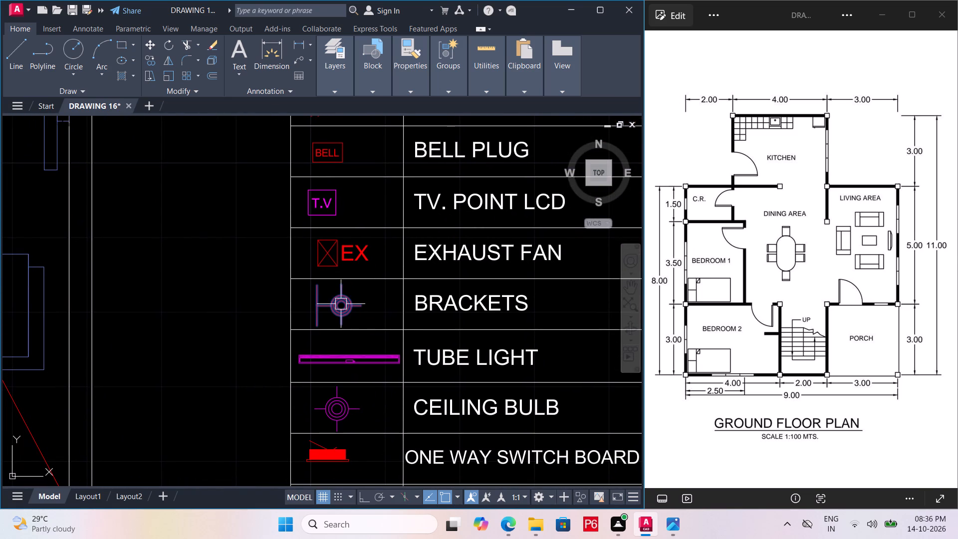
type("CO")
key("space")
left_click(341, 304)
middle_click_drag(191, 297, 391, 268)
scroll(195, 294, "down", 1)
scroll(263, 288, "down", 1)
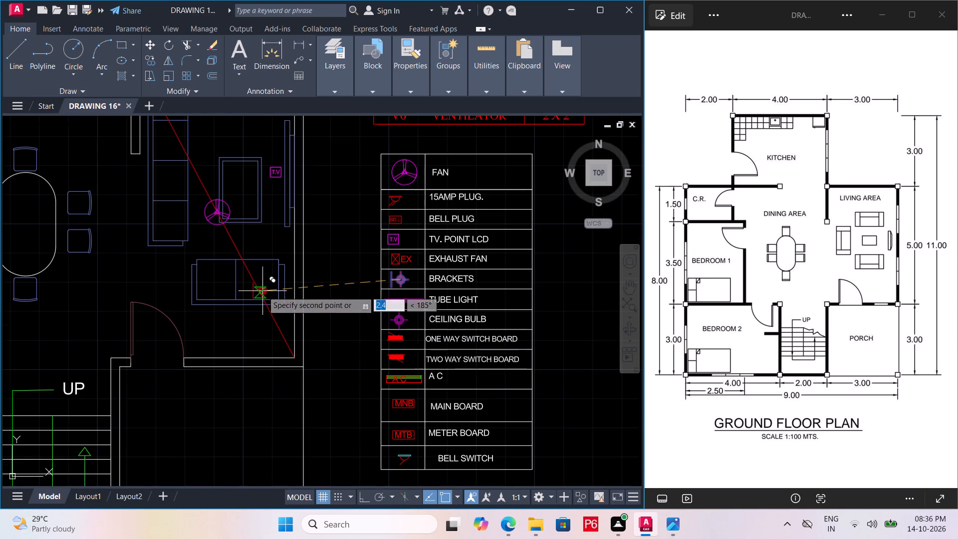
scroll(209, 168, "down", 1)
middle_click_drag(209, 171, 310, 271)
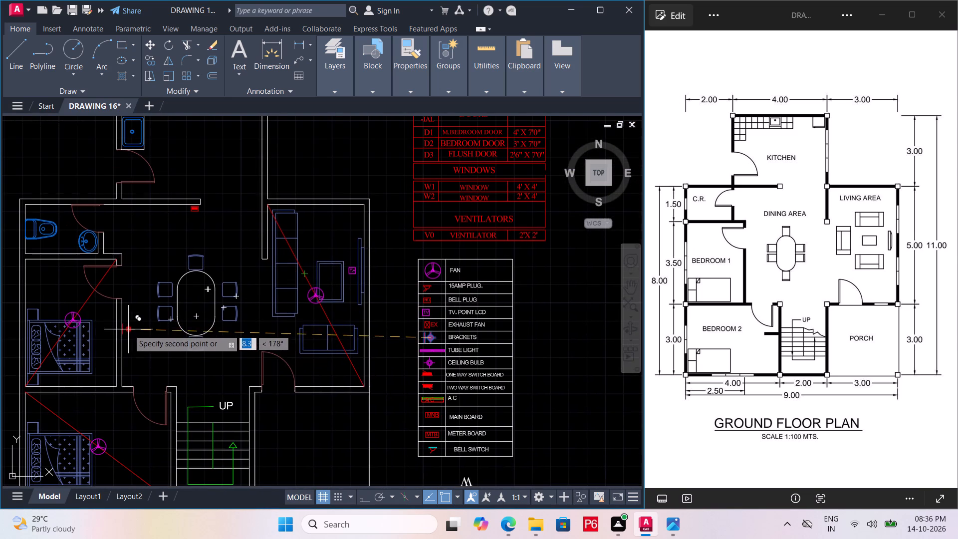
scroll(128, 329, "up", 2)
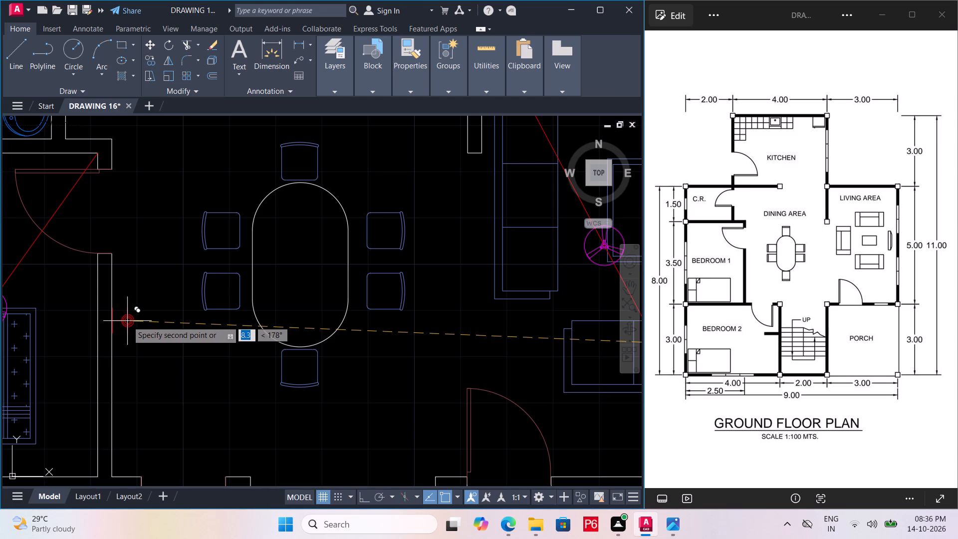
left_click(127, 321)
Place further bracket copies above the beds in Bedroom 1 and Bedroom 2 and near the kitchen's right-hand wall.
scroll(120, 263, "down", 2)
middle_click_drag(133, 260, 290, 246)
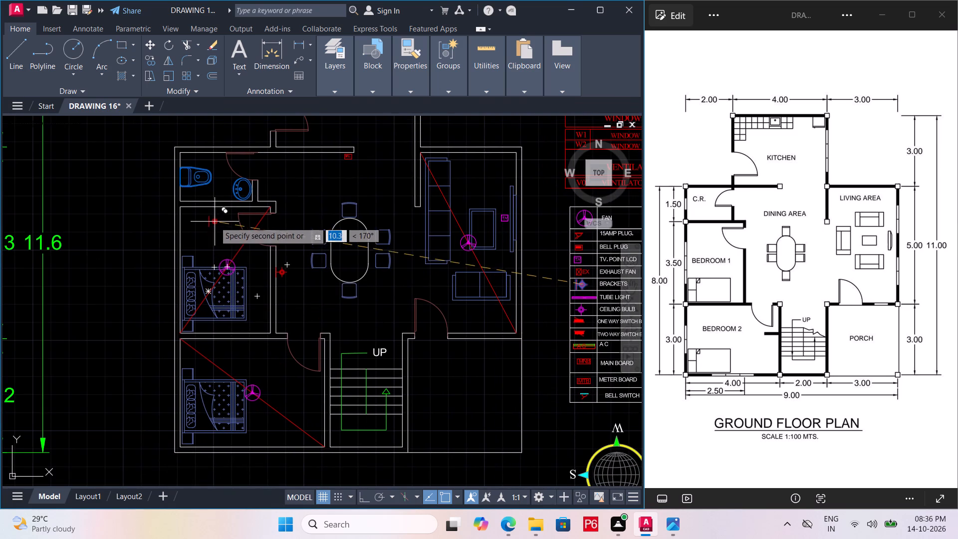
left_click(215, 222)
middle_click_drag(239, 349, 236, 288)
double_click(227, 294)
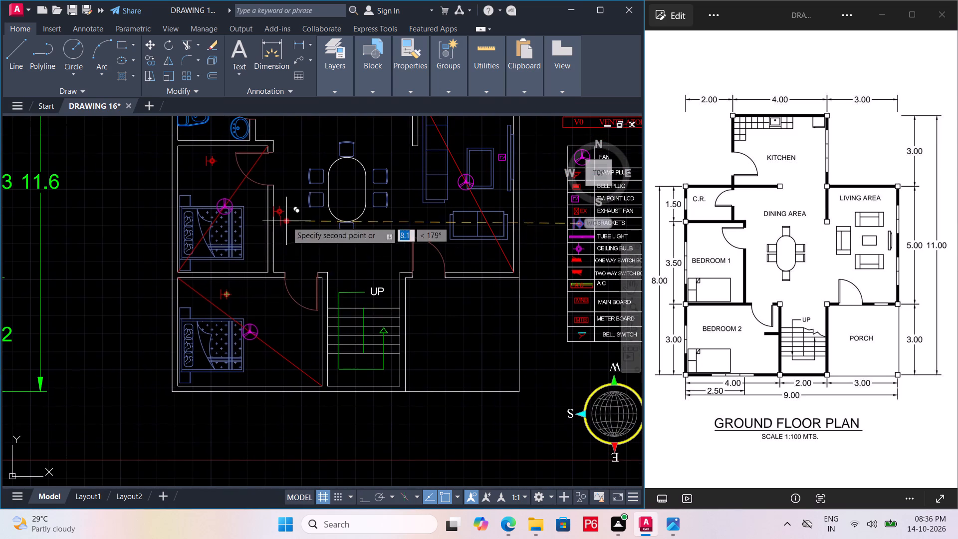
middle_click_drag(288, 226, 252, 387)
middle_click_drag(320, 225, 291, 286)
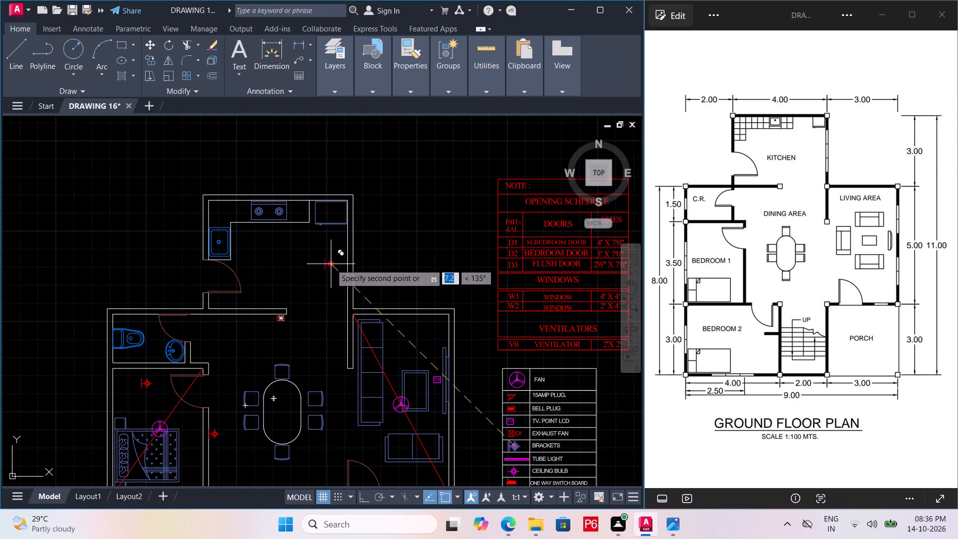
left_click(331, 264)
key("Escape")
Copy the kitchen bracket into the living area, above the centre table, and save the drawing.
left_click(328, 267)
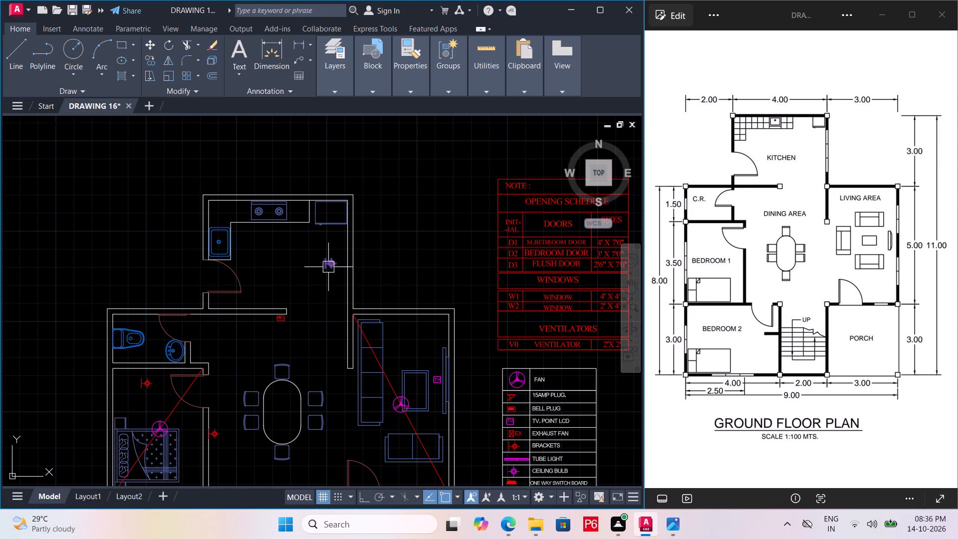
middle_click_drag(322, 252, 295, 212)
type("CO")
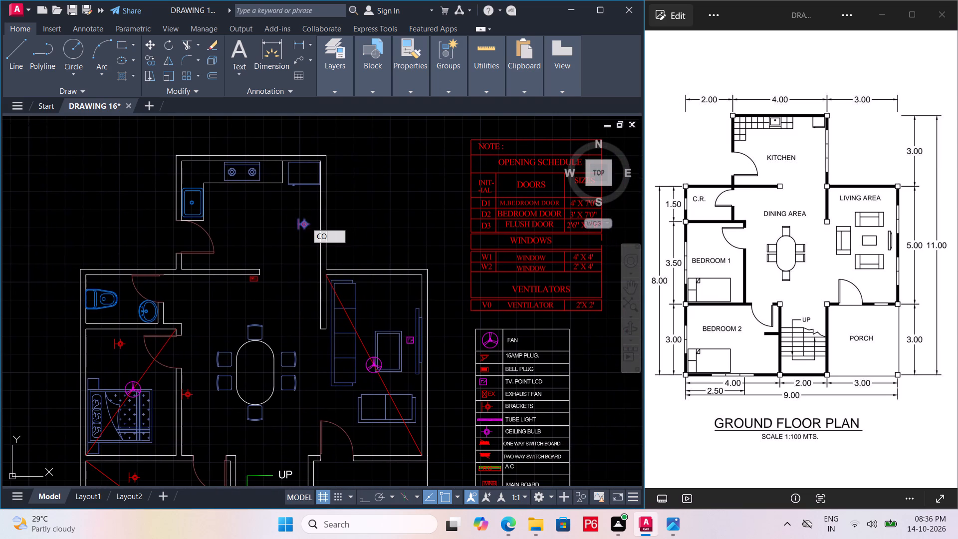
key("space")
double_click(306, 222)
double_click(399, 295)
key("Escape")
middle_click_drag(372, 280, 371, 233)
scroll(371, 262, "down", 1)
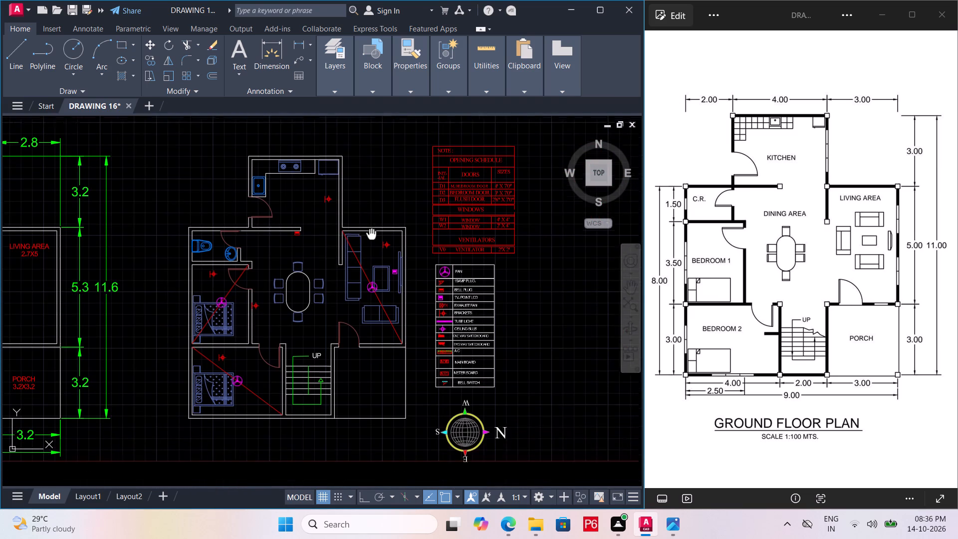
middle_click_drag(371, 233, 371, 227)
key("ctrl+s")
key("ctrl+s")
Copy the living area bracket to the upper part of the porch and into the C.R. between the toilet and the door.
left_click(390, 239)
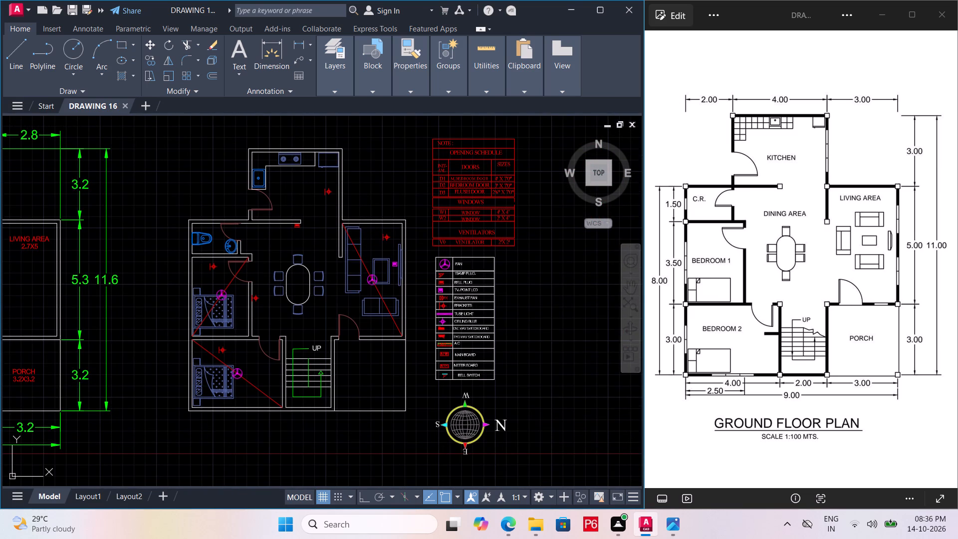
type("CO")
key("space")
left_click(390, 239)
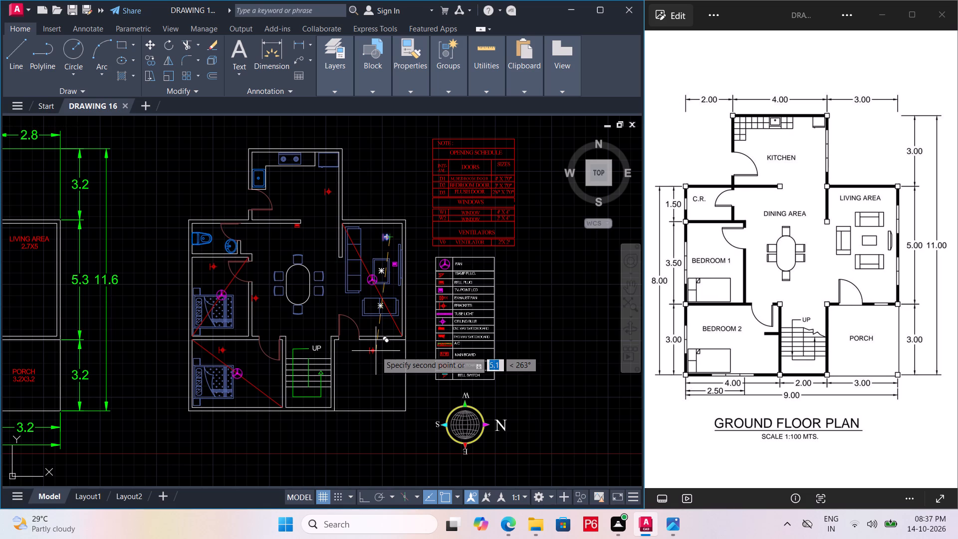
left_click(376, 351)
scroll(206, 241, "up", 4)
double_click(275, 192)
key("Escape")
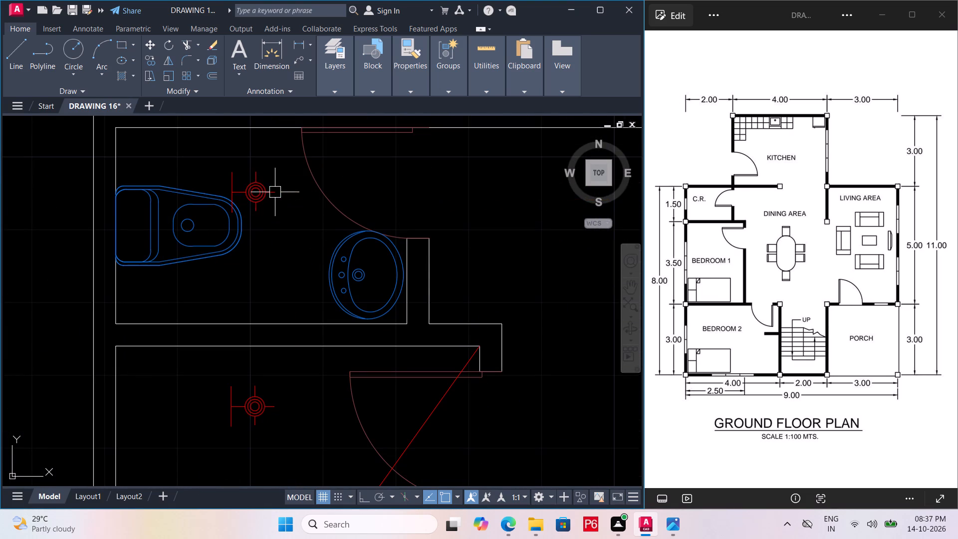
Rotate the C.R. bracket by 270° with Ortho on so its base line faces the room's upper wall.
left_click(269, 192)
type("RO")
key("space")
left_click(269, 192)
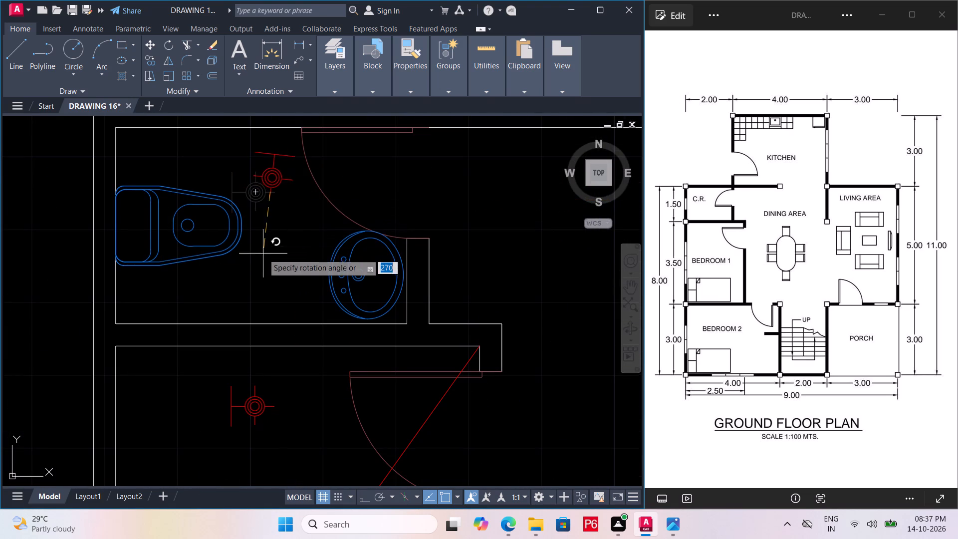
key("F8")
left_click(282, 271)
left_click_drag(282, 271, 282, 266)
Move the C.R. bracket by its base line's midpoint onto the inner face of the upper wall, and save the drawing.
left_click(267, 183)
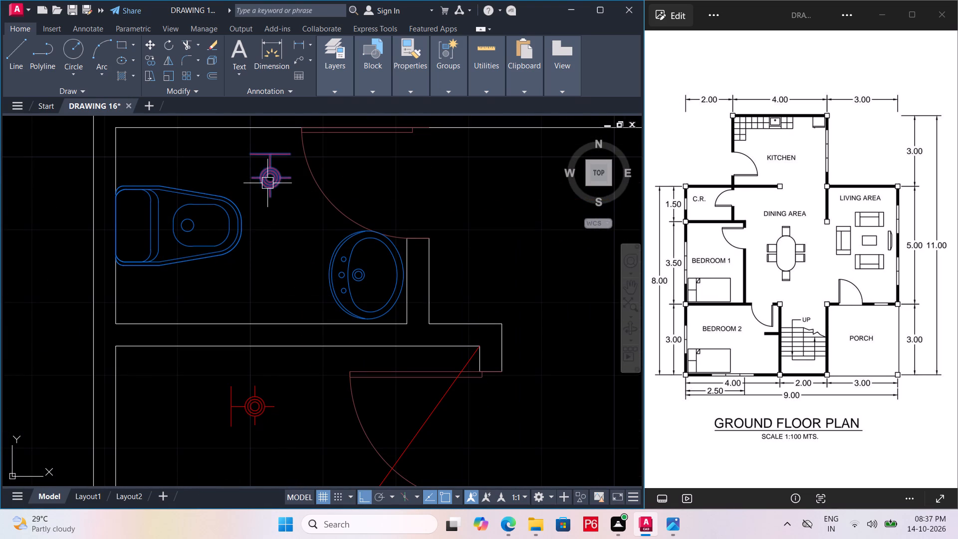
scroll(276, 180, "up", 2)
key("m")
key("space")
middle_click_drag(277, 181, 289, 304)
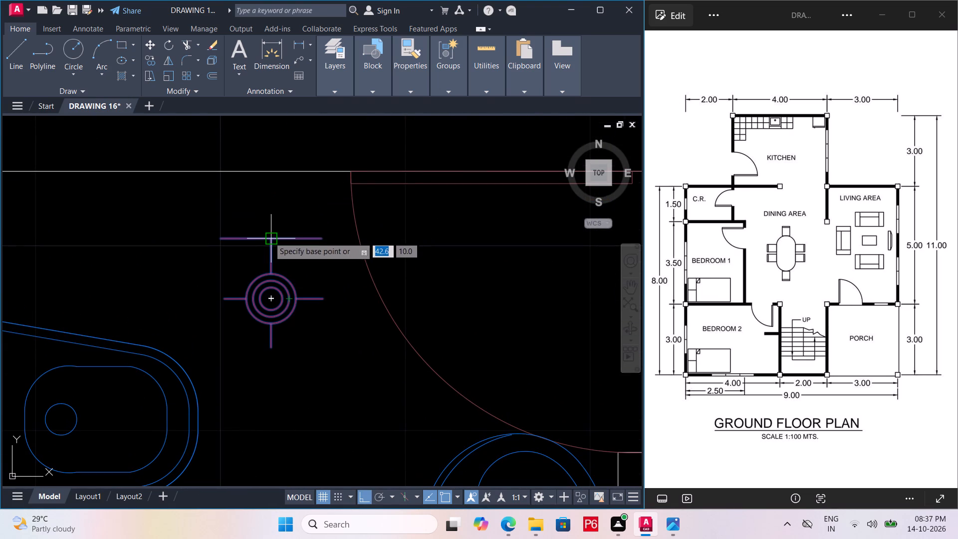
left_click(269, 239)
left_click(263, 171)
scroll(267, 223, "down", 2)
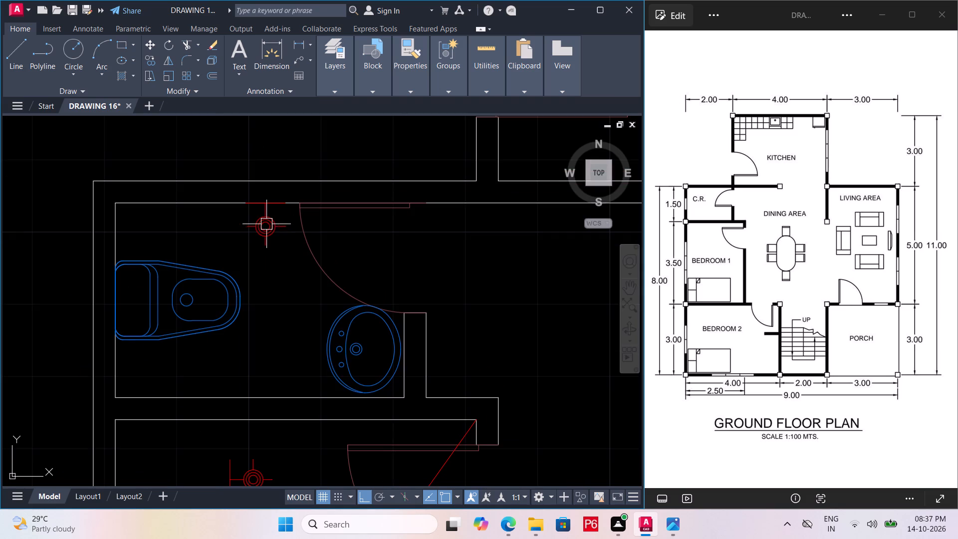
key("ctrl+s")
scroll(261, 228, "down", 3, "ctrl")
key("ctrl+s")
key("ctrl+s")
key("ctrl+s")
key("ctrl+s")
Rotate the kitchen bracket by 180° so its base line faces the kitchen's right-hand wall.
middle_click_drag(445, 178, 385, 252)
scroll(383, 249, "up", 2)
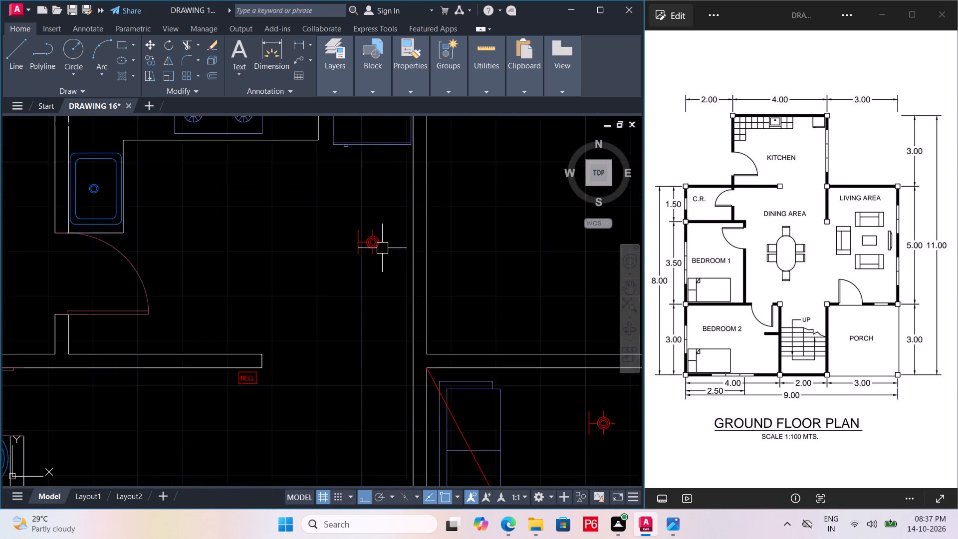
scroll(382, 248, "up", 1)
left_click(379, 238)
type("RO")
key("space")
left_click(379, 239)
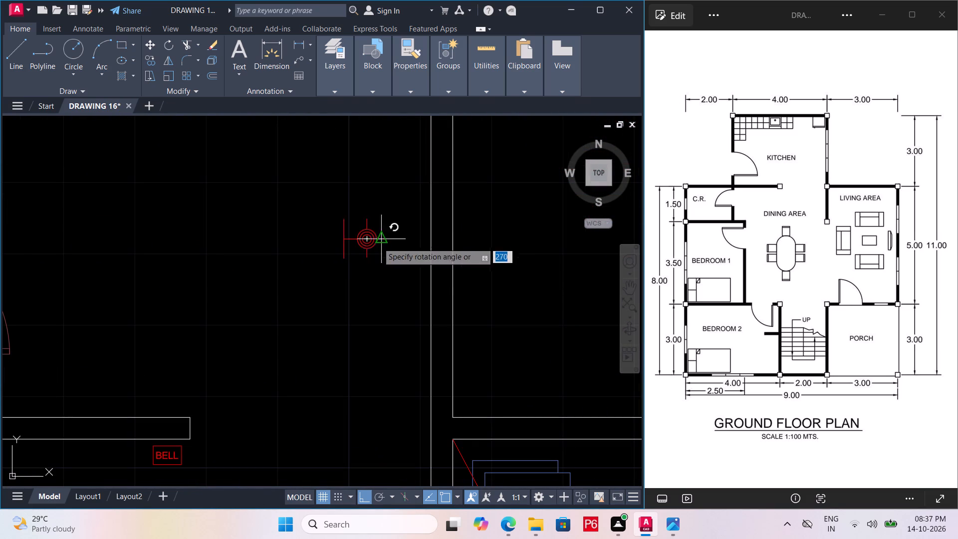
left_click(263, 266)
Move the kitchen bracket higher and close to the right-hand wall, with Ortho off.
left_click(404, 237)
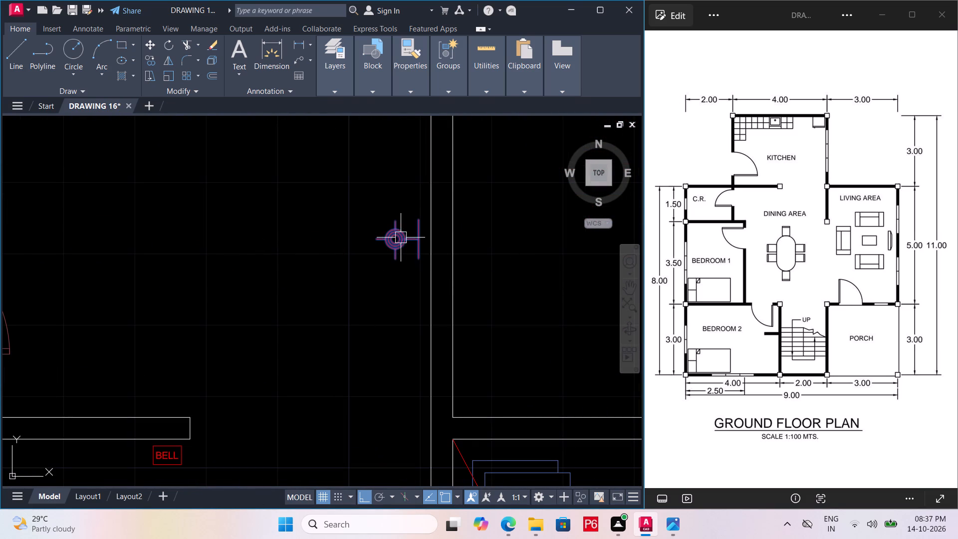
key("m")
key("space")
left_click(425, 237)
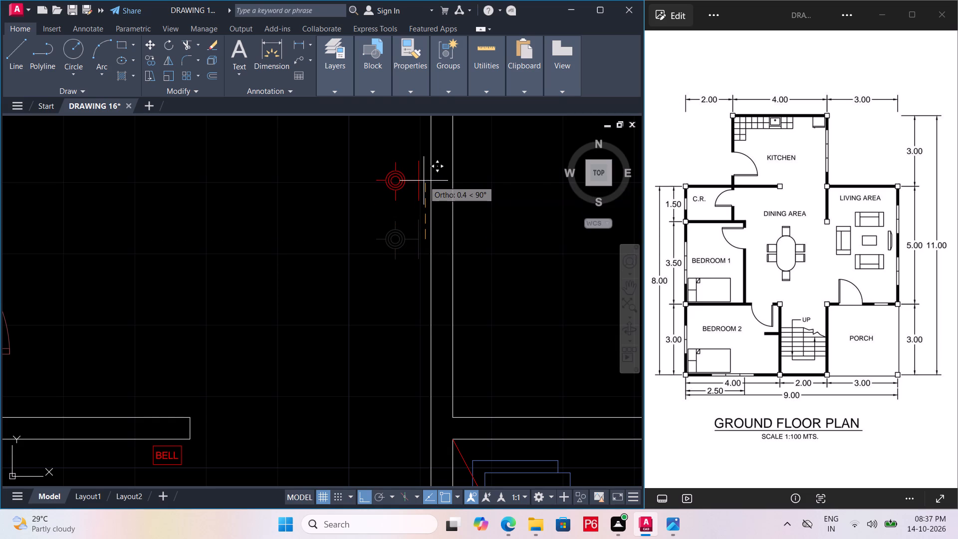
key("F8")
left_click(432, 166)
scroll(421, 181, "down", 1)
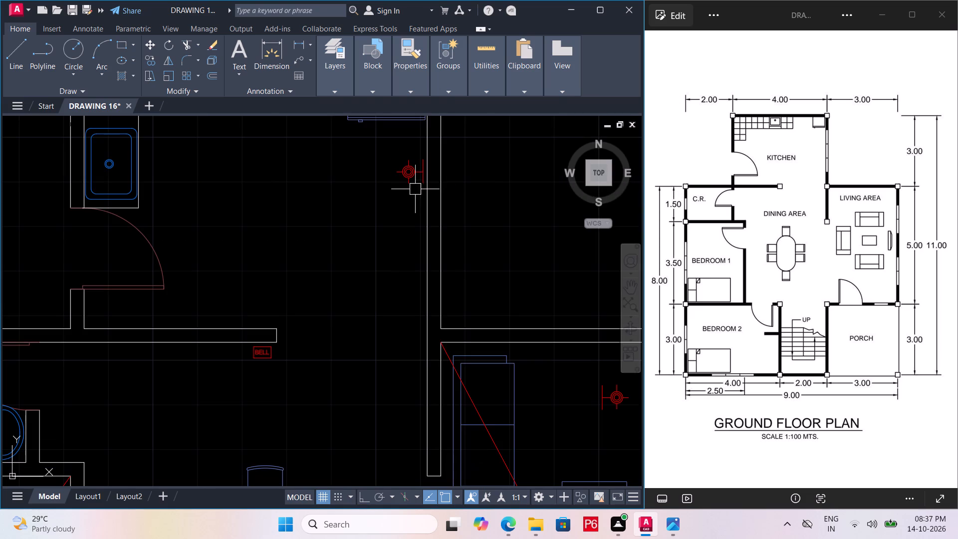
double_click(417, 175)
scroll(419, 172, "up", 3)
left_click(591, 158)
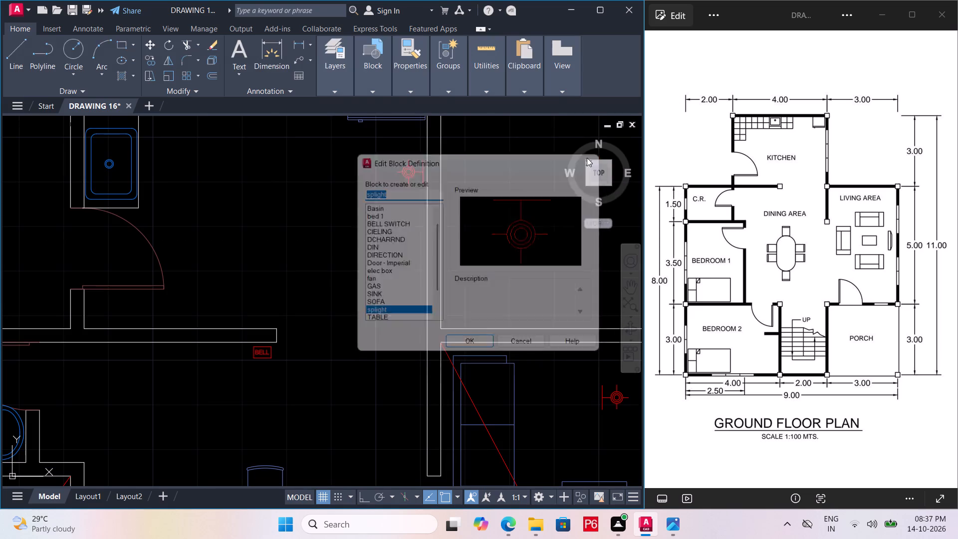
Move the kitchen bracket so its base line sits on the right-hand wall's inner face, and save the drawing.
scroll(414, 172, "up", 2)
left_click(414, 172)
middle_click_drag(432, 179, 373, 228)
key("m")
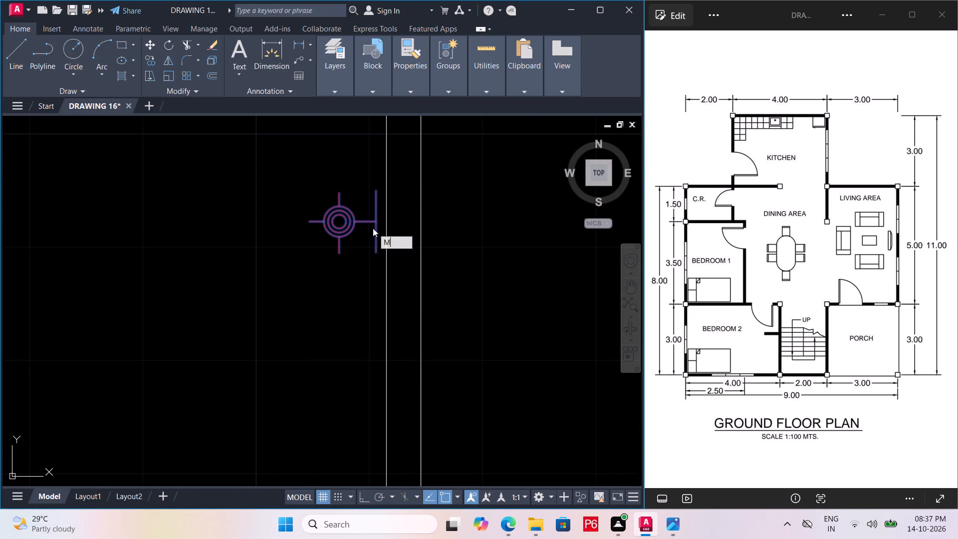
key("space")
left_click(379, 225)
left_click(384, 223)
scroll(383, 215, "down", 2)
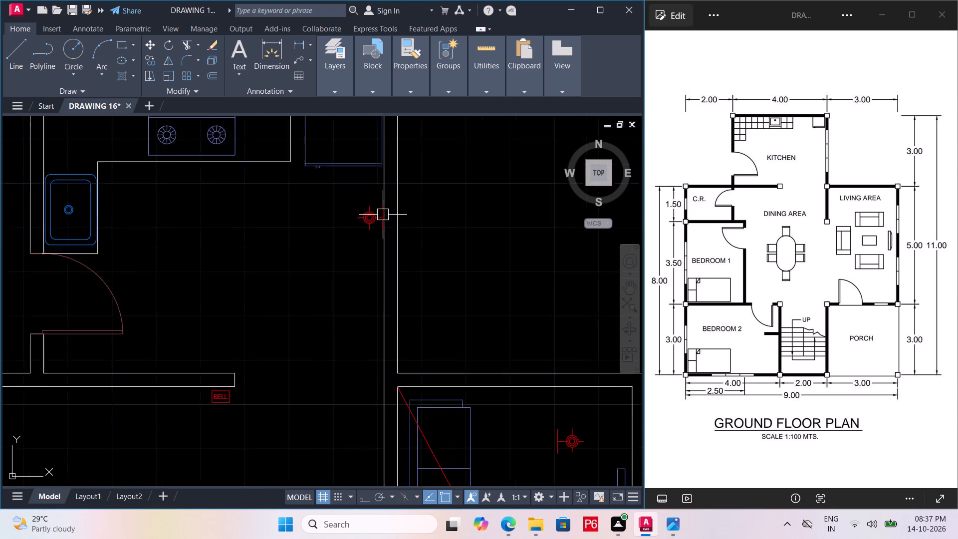
scroll(383, 215, "down", 1)
key("ctrl+s")
scroll(354, 226, "down", 2, "ctrl")
key("ctrl+s")
key("ctrl+s")
key("ctrl+s")
key("ctrl+s")
Rotate the living area bracket by 270° with Ortho on so its base line faces the upper wall.
scroll(414, 278, "up", 1)
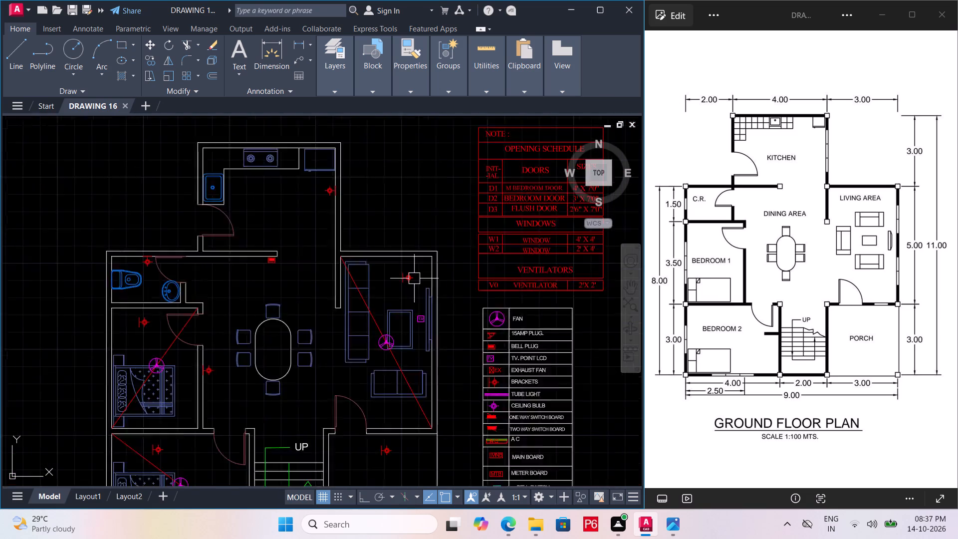
scroll(414, 278, "up", 1)
left_click(401, 279)
type("RO")
key("space")
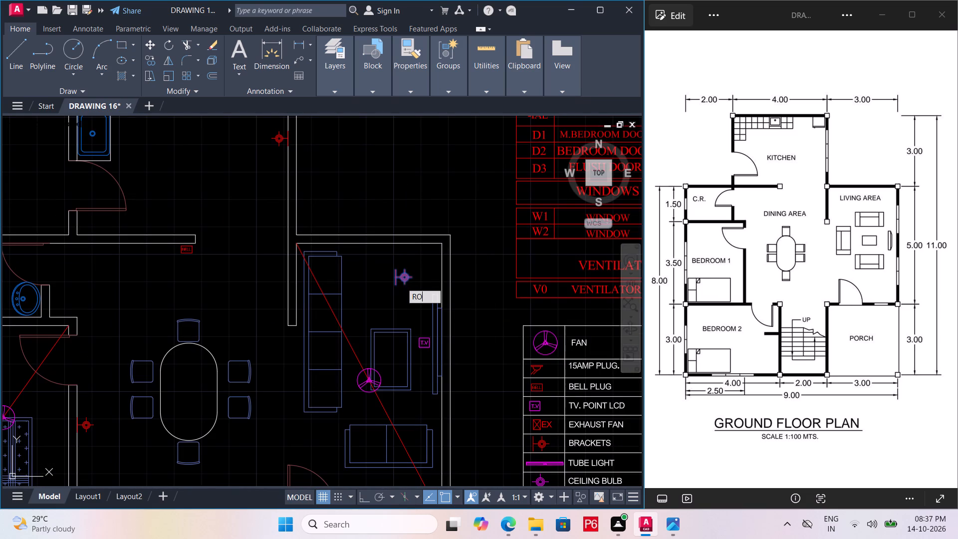
left_click(418, 281)
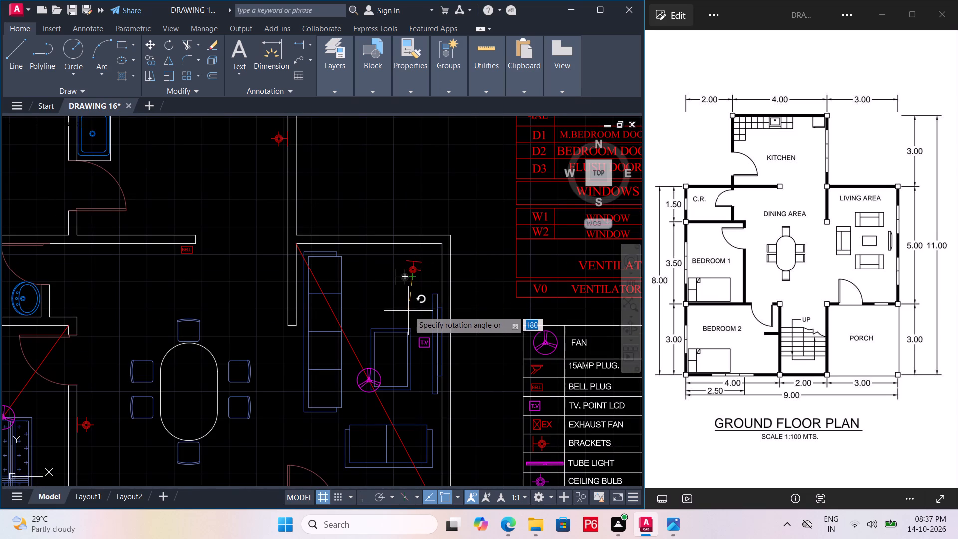
key("F8")
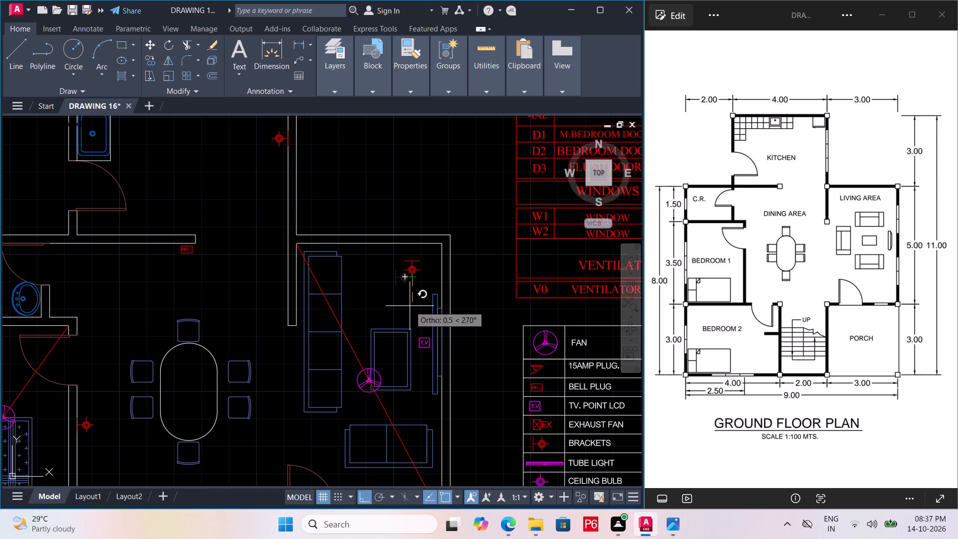
left_click(410, 306)
Move the living area bracket close to the middle of the room's upper wall, with Ortho off.
scroll(415, 273, "up", 2)
left_click(410, 269)
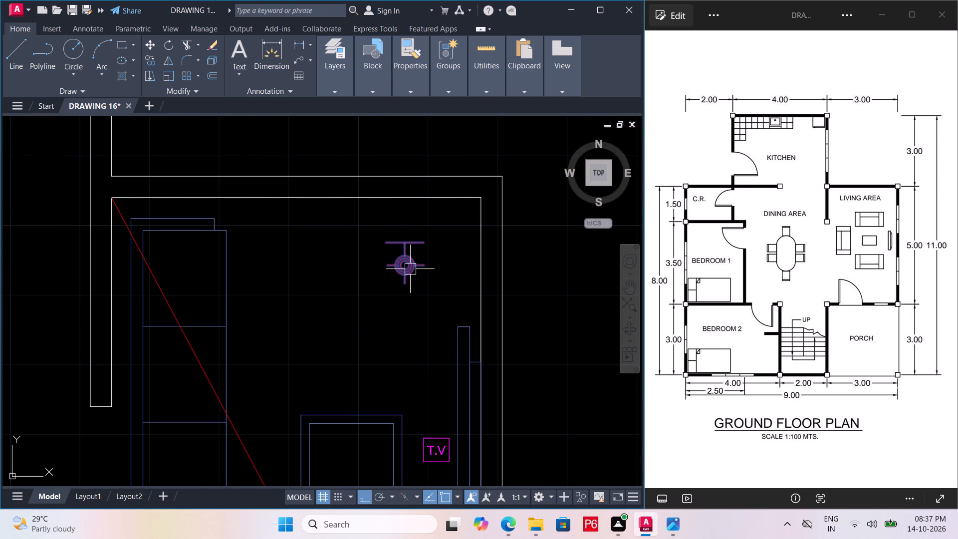
key("m")
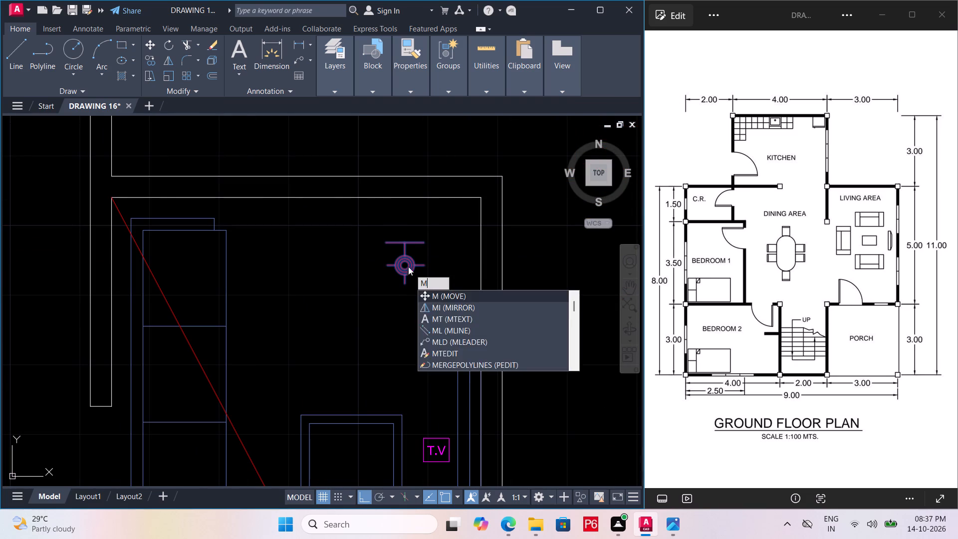
key("space")
left_click(405, 237)
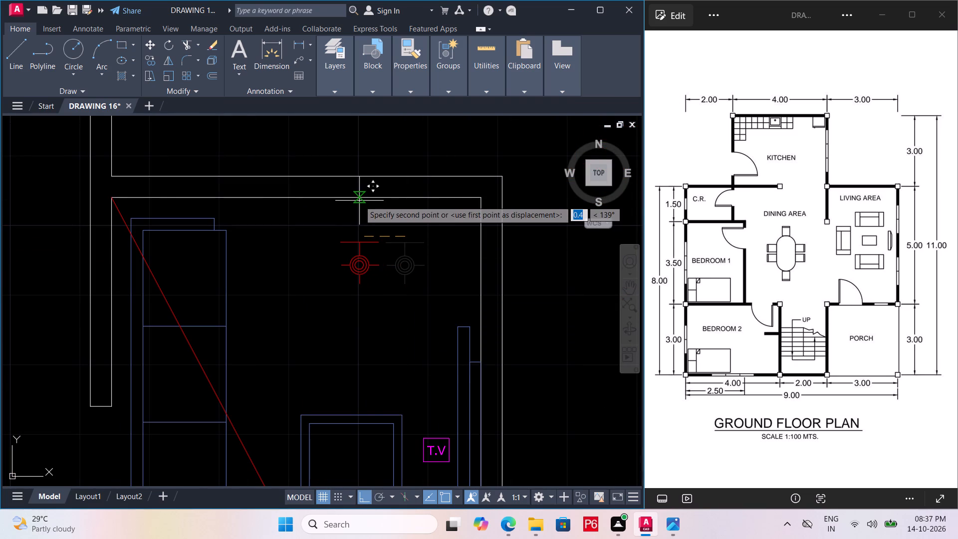
key("F8")
left_click(320, 200)
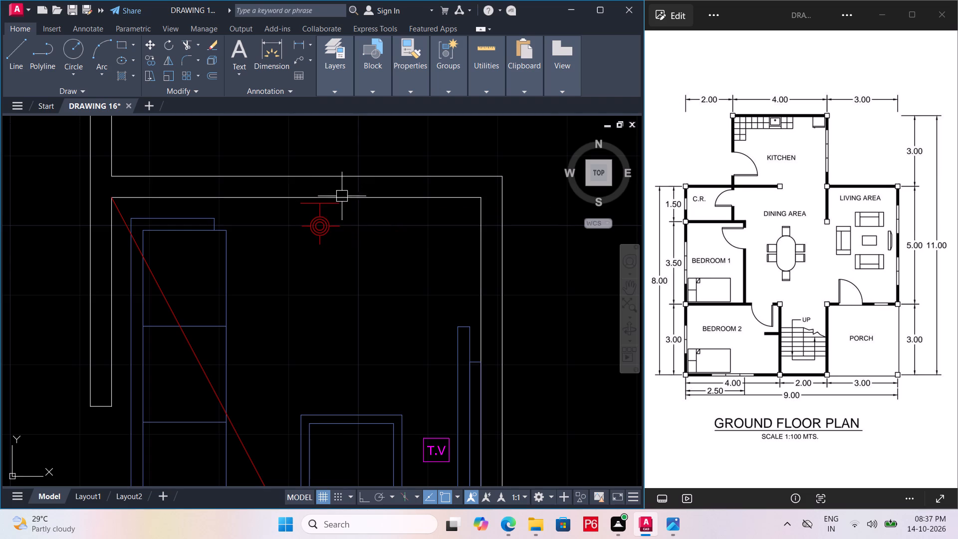
Move the living area bracket so its base line sits on the upper wall's inner face, and save the drawing.
scroll(406, 192, "down", 2)
scroll(349, 206, "up", 2)
left_click(399, 208)
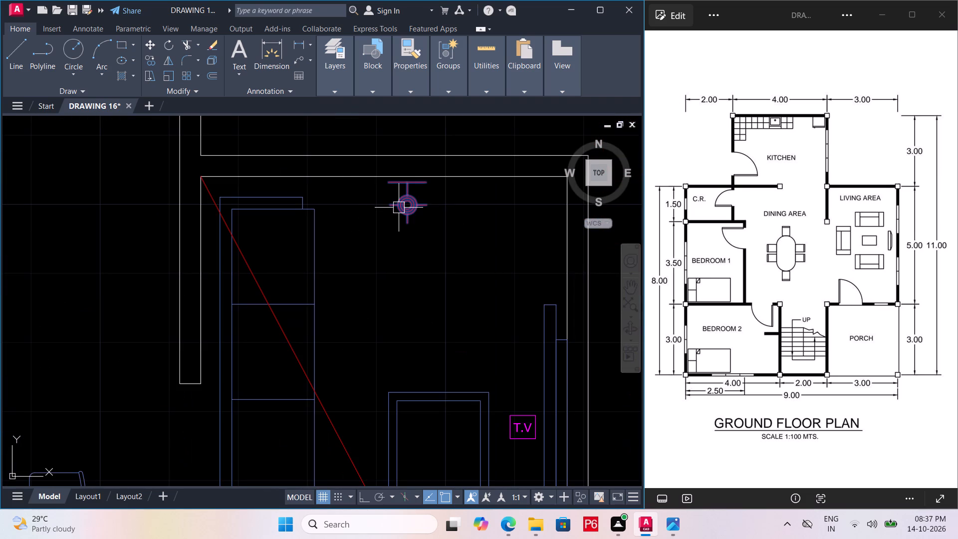
key("m")
key("space")
double_click(407, 182)
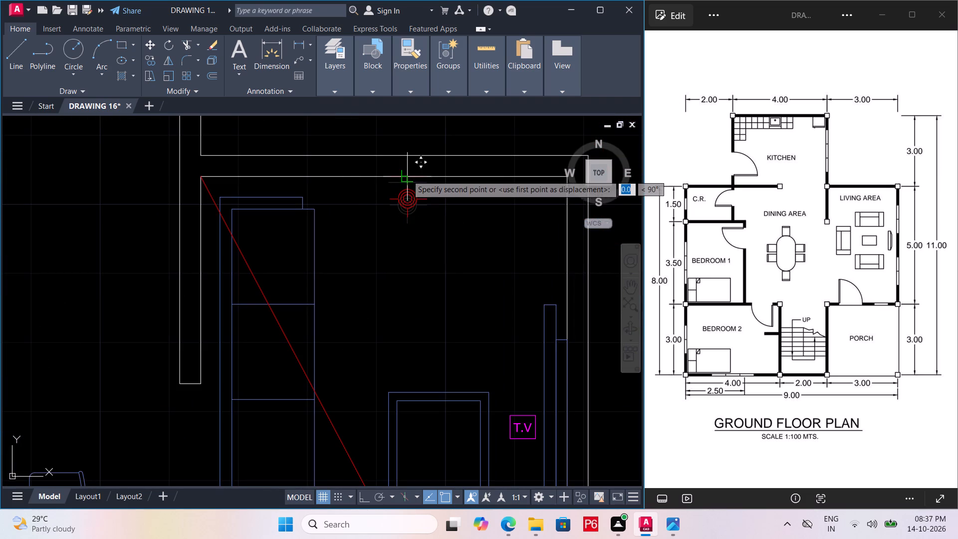
left_click(407, 175)
scroll(400, 188, "down", 1)
key("ctrl+s")
key("ctrl+s")
key("ctrl+s")
key("ctrl+s")
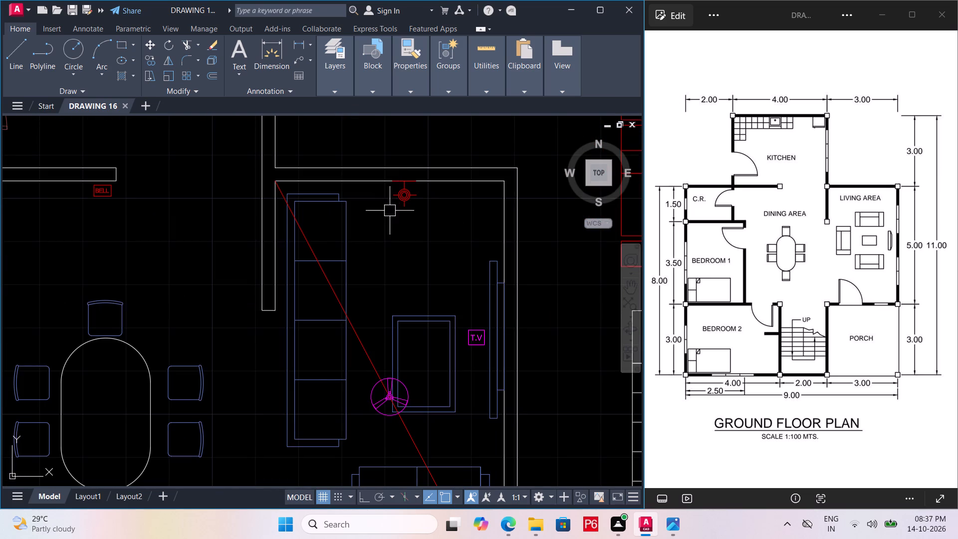
key("ctrl+s")
Rotate the porch bracket by 270° with Ortho on so its base line faces the upper wall.
middle_click_drag(372, 270, 390, 223, "ctrl")
scroll(372, 270, "down", 1, "ctrl")
scroll(358, 353, "up", 2)
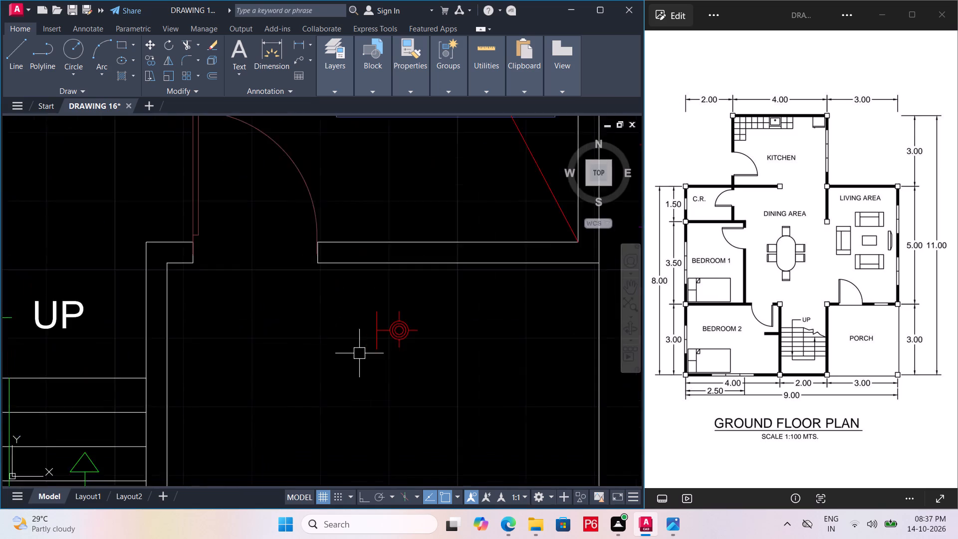
scroll(359, 353, "up", 1)
left_click(412, 319)
key("r")
key("o")
key("space")
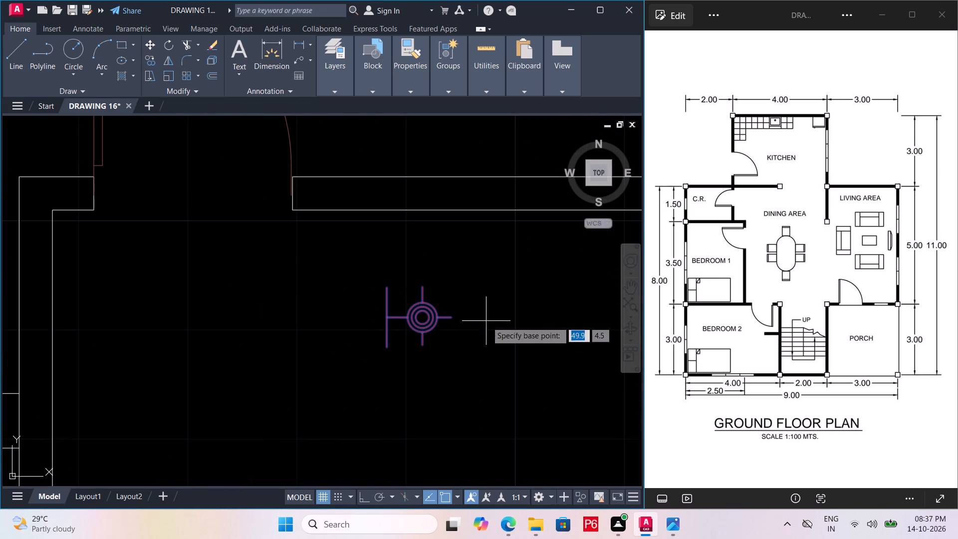
left_click(450, 320)
key("F8")
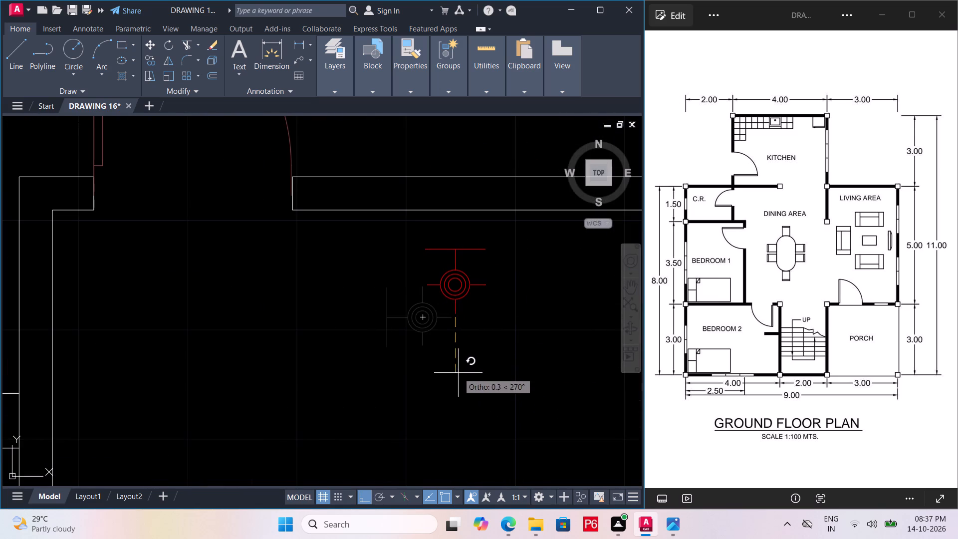
left_click(455, 369)
Move the porch bracket so its base line sits on the upper wall's porch-side face, and save the drawing.
left_click(453, 301)
key("m")
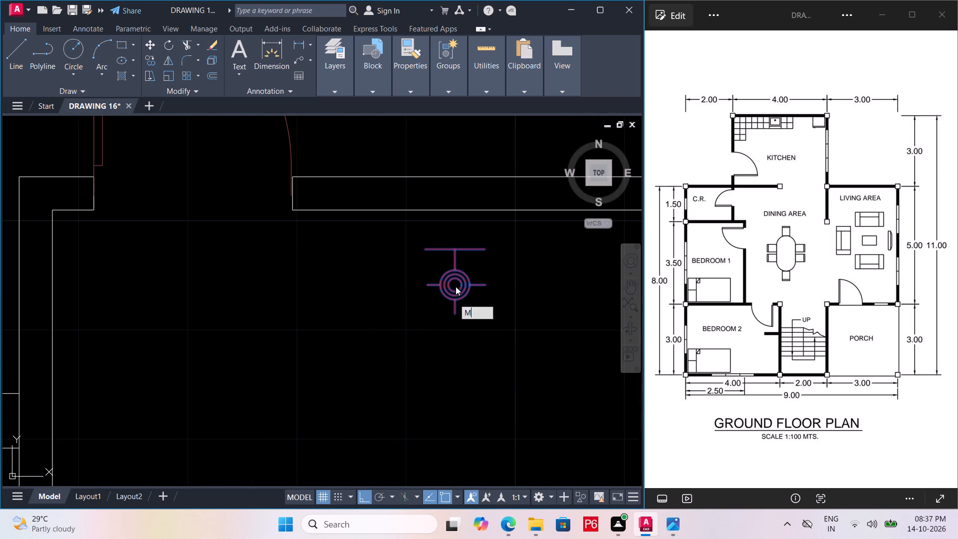
key("space")
left_click_drag(456, 253, 456, 243)
left_click(452, 211)
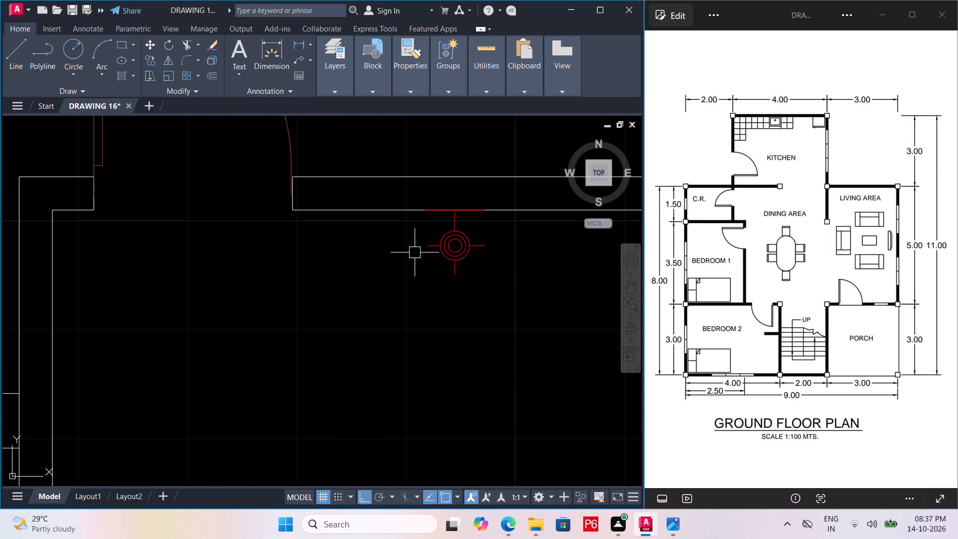
key("ctrl+s")
key("ctrl+s")
scroll(348, 329, "down", 2, "ctrl")
key("ctrl+s")
key("ctrl+s")
key("ctrl+s")
Rotate the Bedroom 2 bracket with Ortho on so its base line faces the room's upper wall.
scroll(341, 333, "down", 2, "ctrl")
middle_click_drag(341, 333, 380, 326, "ctrl")
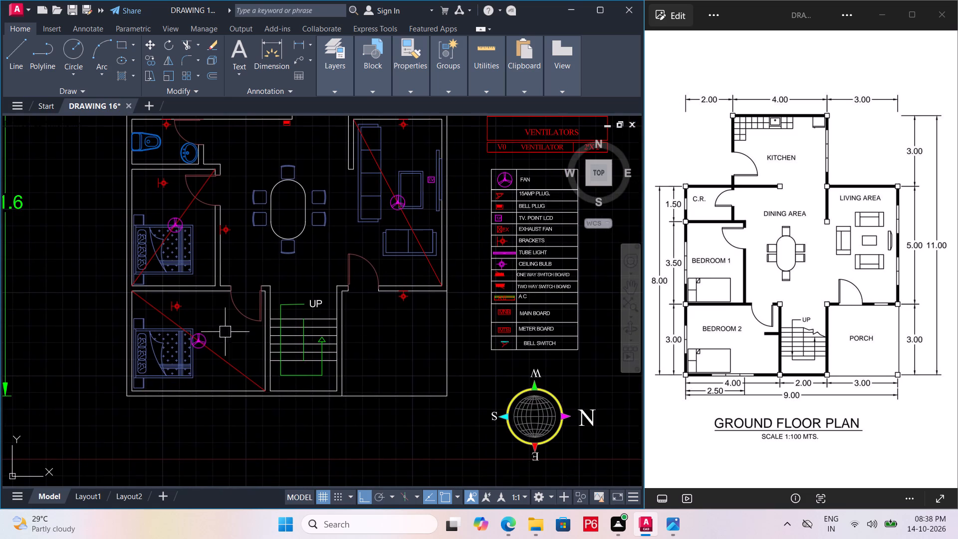
scroll(170, 312, "up", 3)
left_click(195, 296)
type("RO")
key("space")
double_click(205, 303)
left_click(194, 347)
Move the Bedroom 2 bracket up in two moves until its base line is just below the upper wall.
left_click(211, 295)
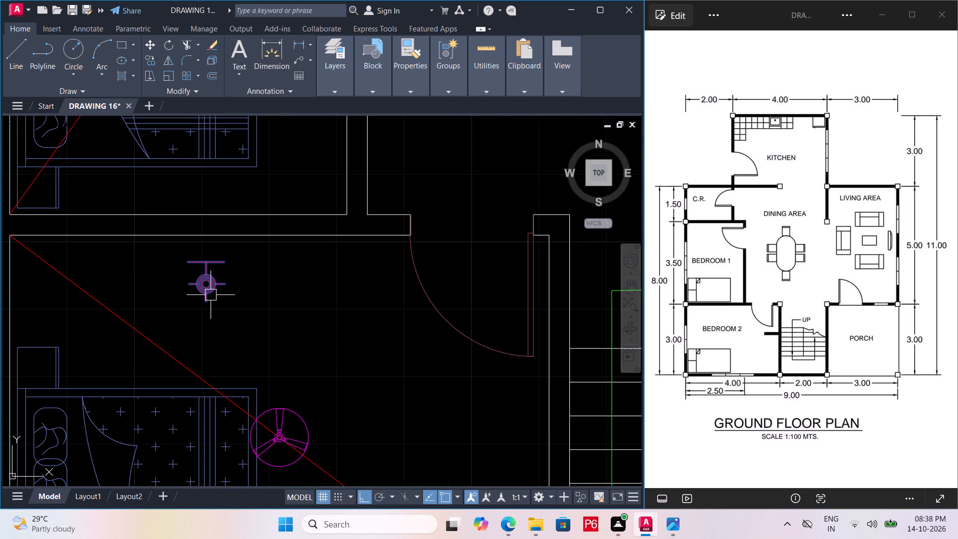
key("m")
key("space")
left_click(211, 292)
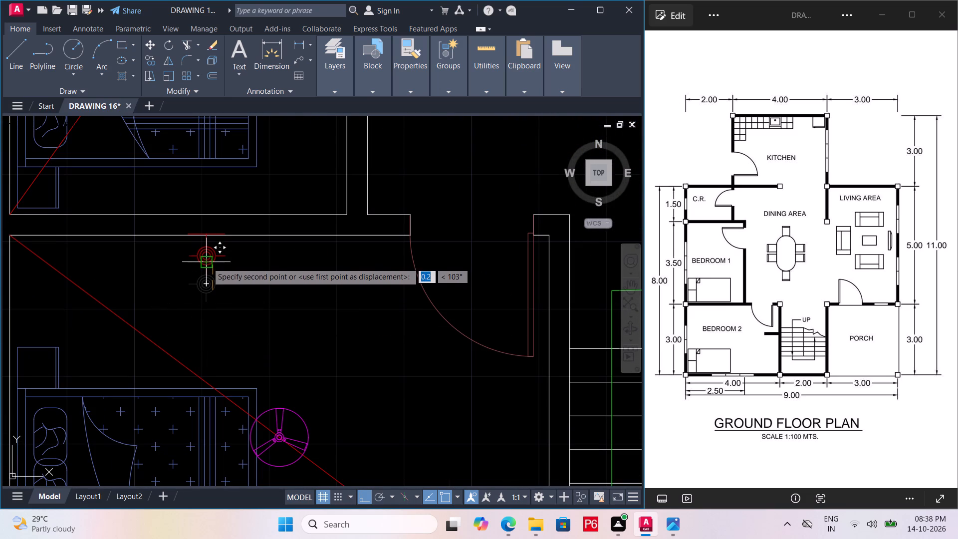
scroll(206, 275, "up", 3)
scroll(197, 252, "down", 1)
middle_click_drag(197, 254, 204, 354)
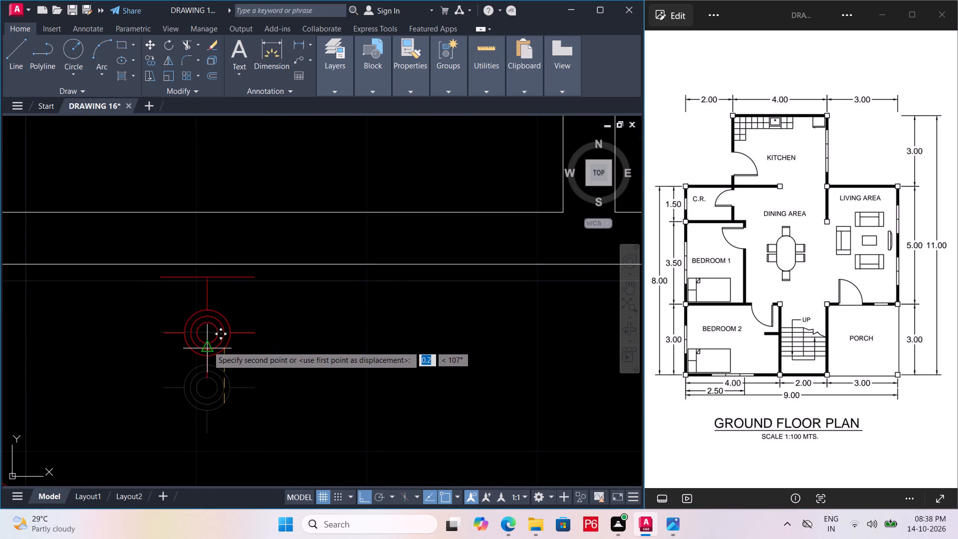
left_click(208, 346)
left_click(193, 325)
key("m")
key("space")
left_click(193, 319)
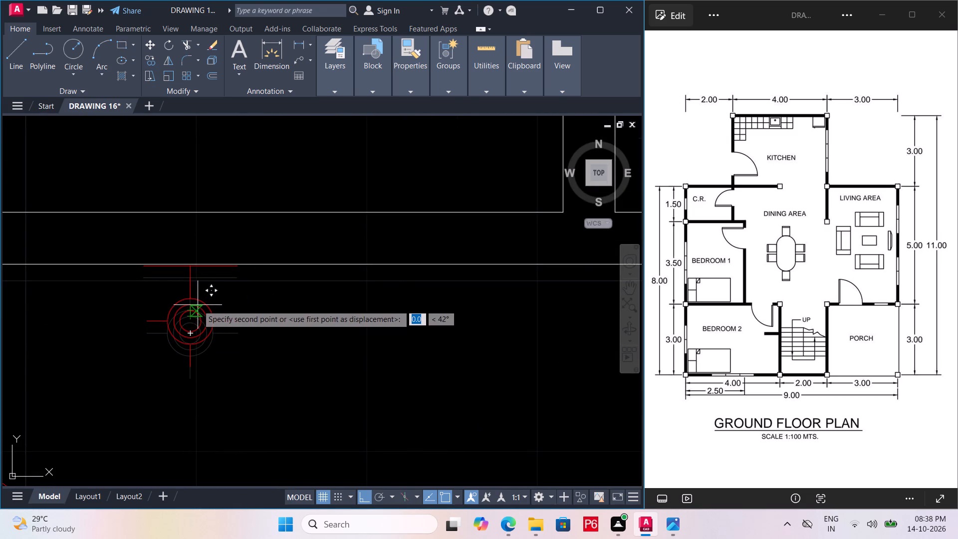
left_click(198, 305)
Move the Bedroom 2 bracket from its base line's midpoint onto the upper wall's inner face.
scroll(199, 293, "down", 1)
left_click(192, 335)
double_click(198, 314)
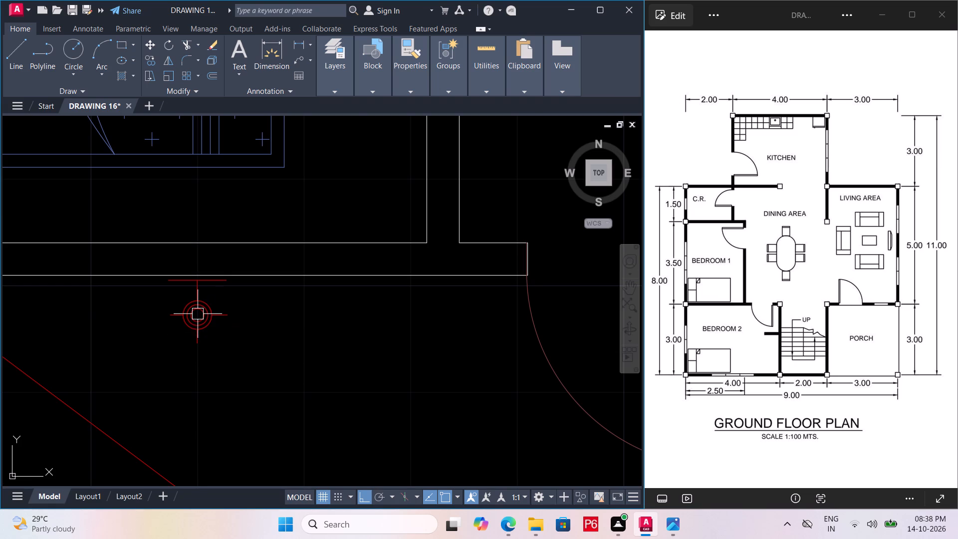
left_click(197, 318)
type("M")
key("space")
scroll(197, 318, "up", 2)
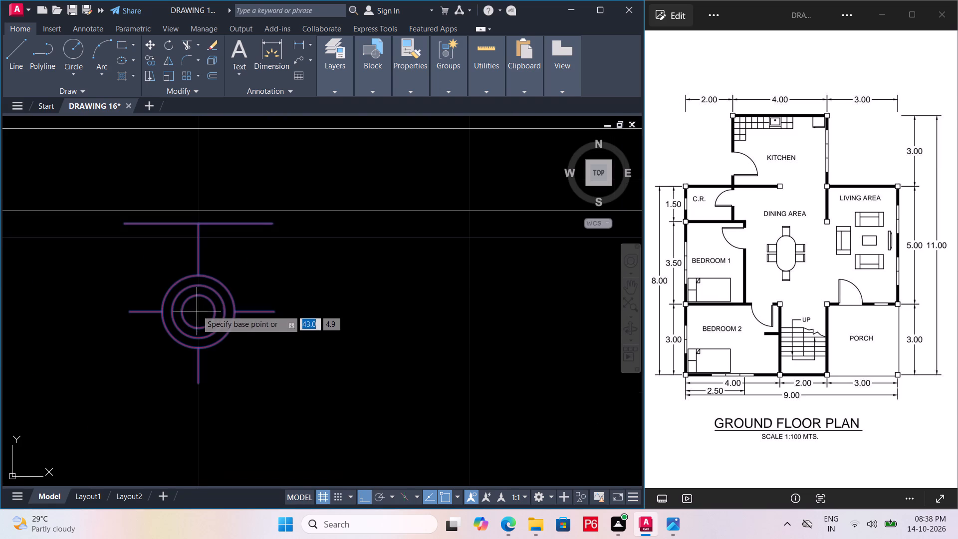
left_click(202, 228)
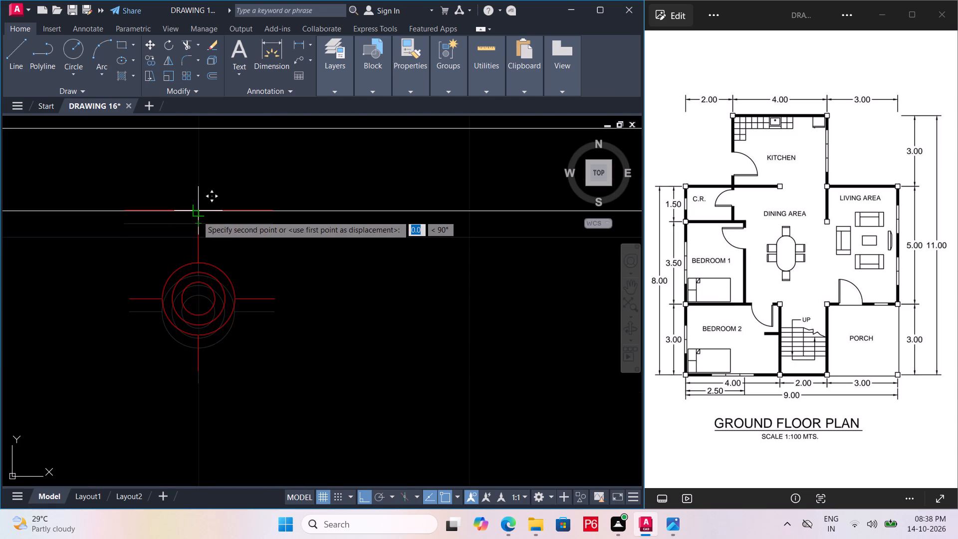
left_click(197, 216)
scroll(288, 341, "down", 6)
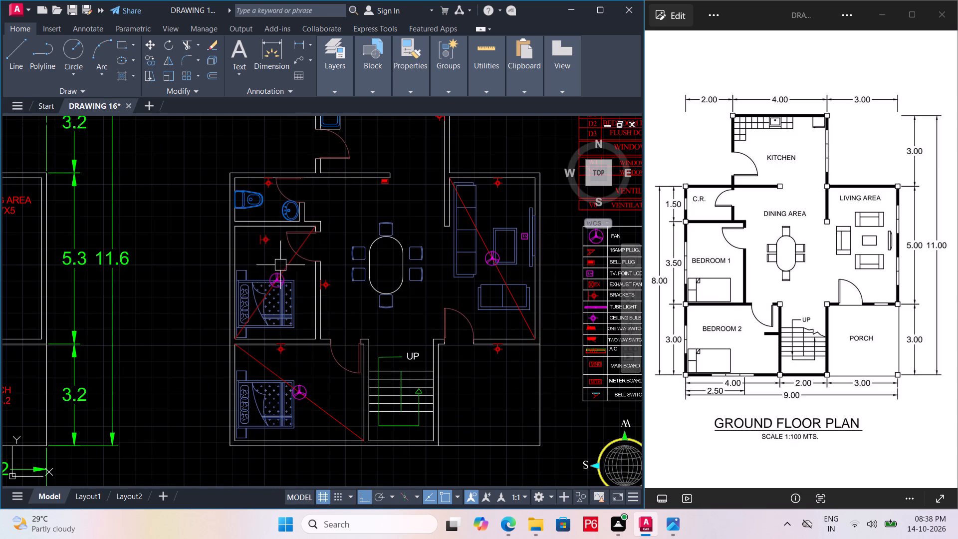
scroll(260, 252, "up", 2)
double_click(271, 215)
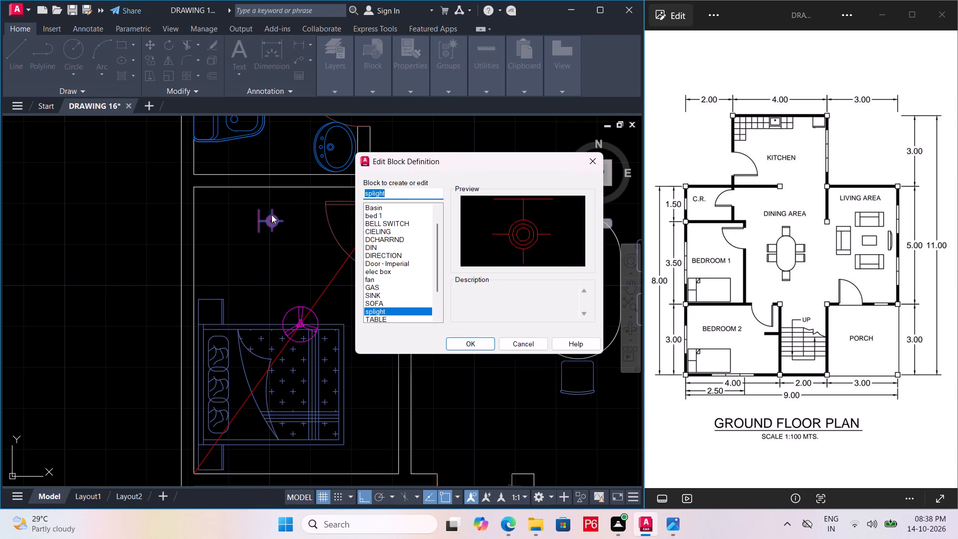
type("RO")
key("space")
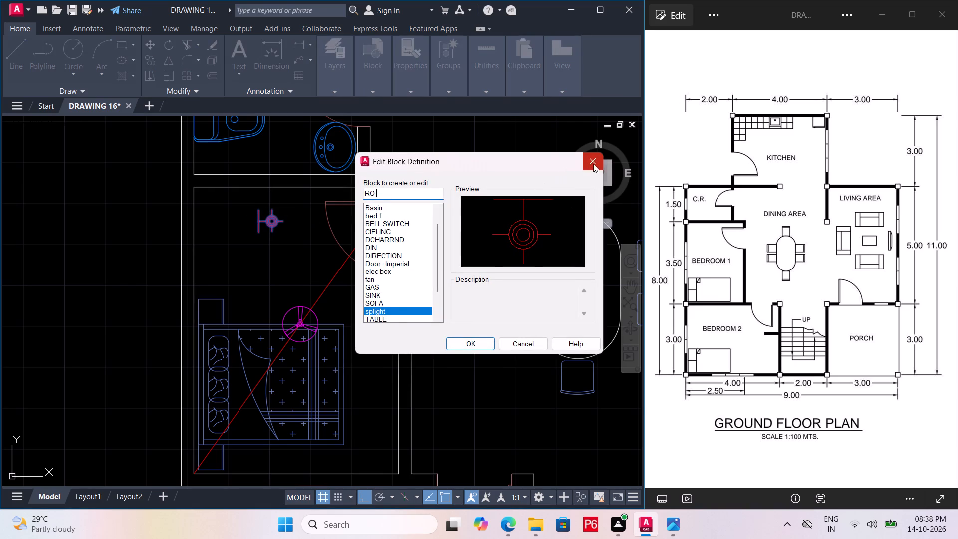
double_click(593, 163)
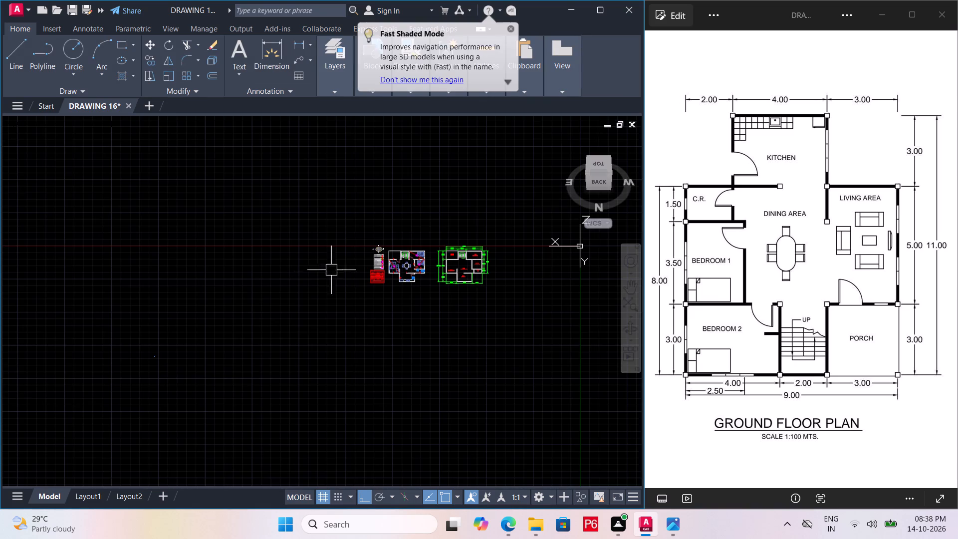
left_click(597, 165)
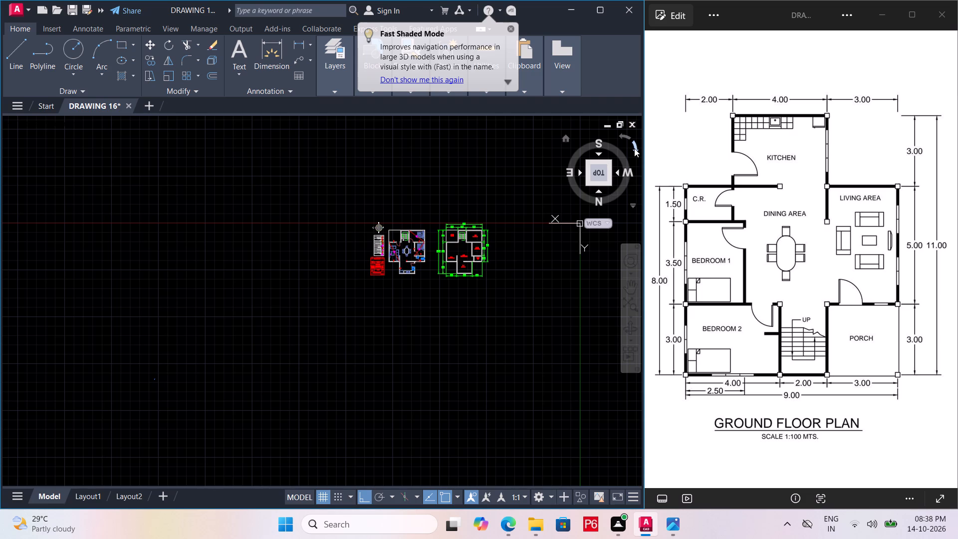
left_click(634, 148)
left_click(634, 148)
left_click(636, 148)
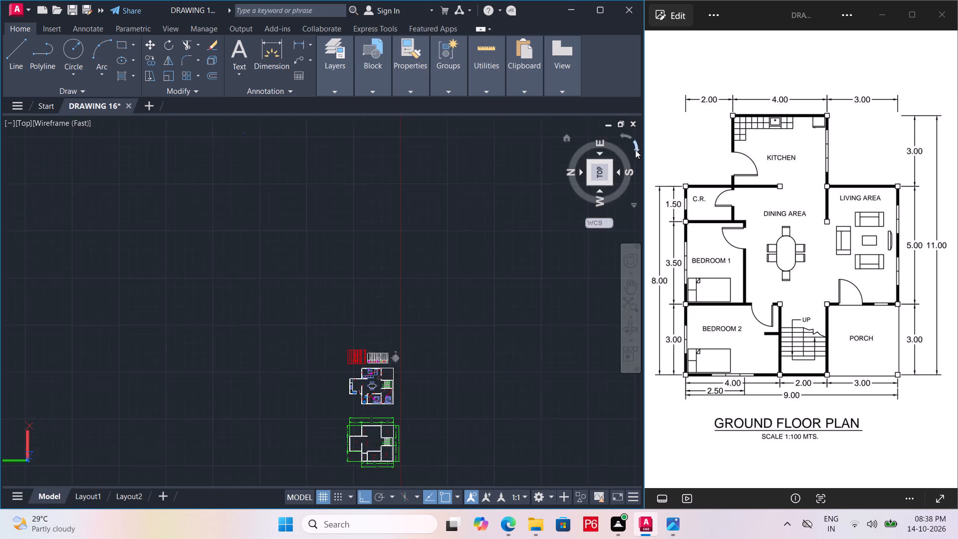
Rotate the Bedroom 1 bracket with Ortho on so its base line faces the room's upper wall.
scroll(190, 373, "up", 4)
middle_click_drag(343, 335, 319, 318)
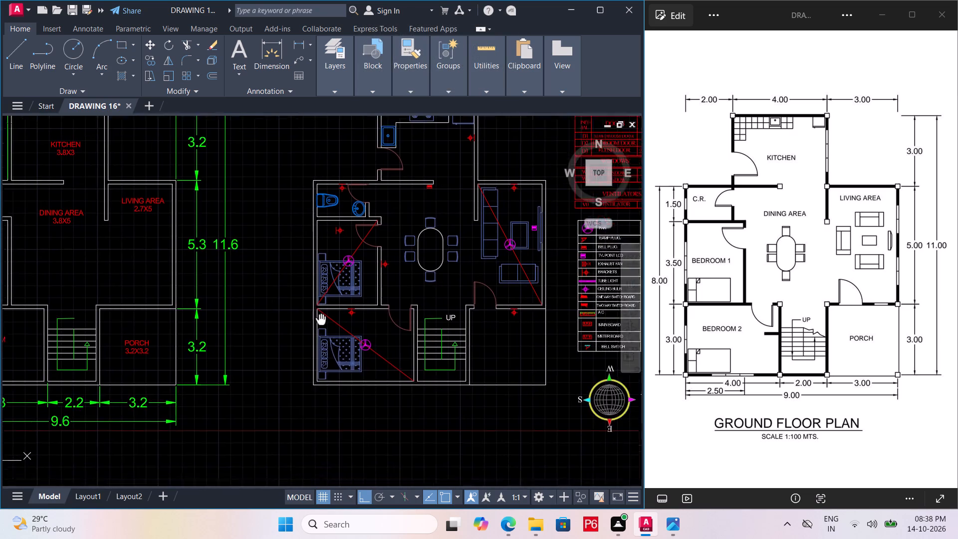
middle_click_drag(319, 318, 289, 268)
scroll(328, 267, "up", 2)
middle_click_drag(328, 269, 388, 433)
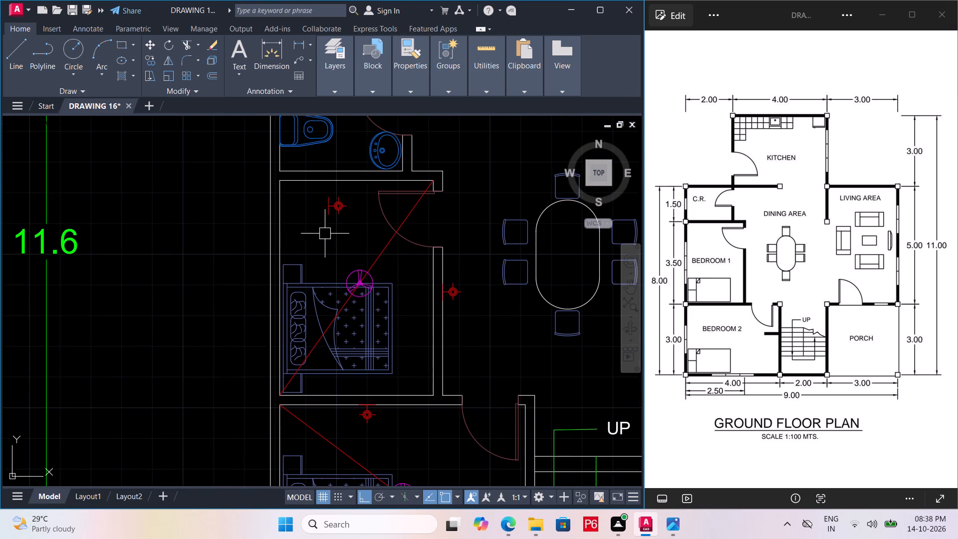
scroll(336, 213, "up", 3)
middle_click_drag(346, 235, 364, 292)
left_click(364, 255)
scroll(357, 258, "down", 2)
type("RO")
key("space")
left_click(371, 252)
left_click(353, 317)
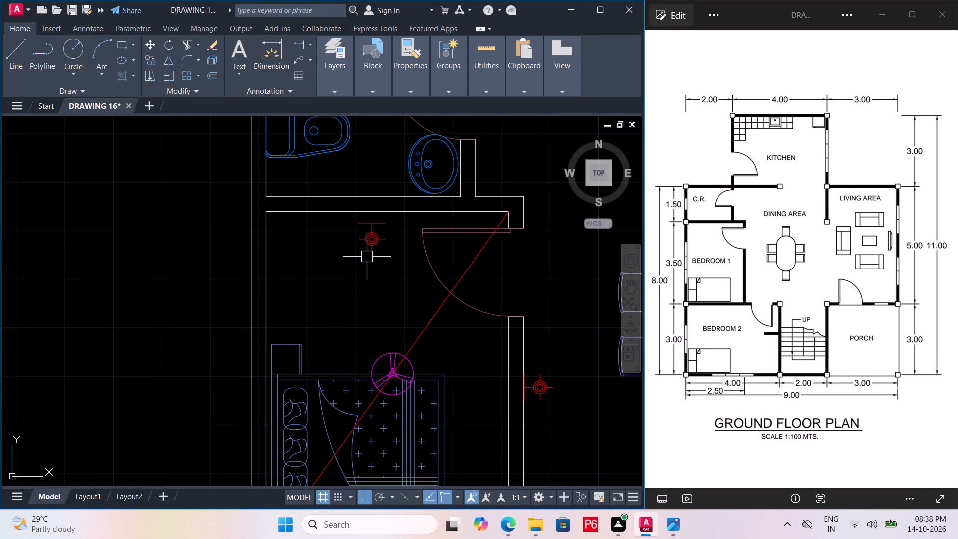
Move the Bedroom 1 bracket, with Ortho off, further left along the room's upper wall with its base line at the inner face, and save the drawing.
left_click(372, 245)
key("m")
key("space")
left_click(373, 239)
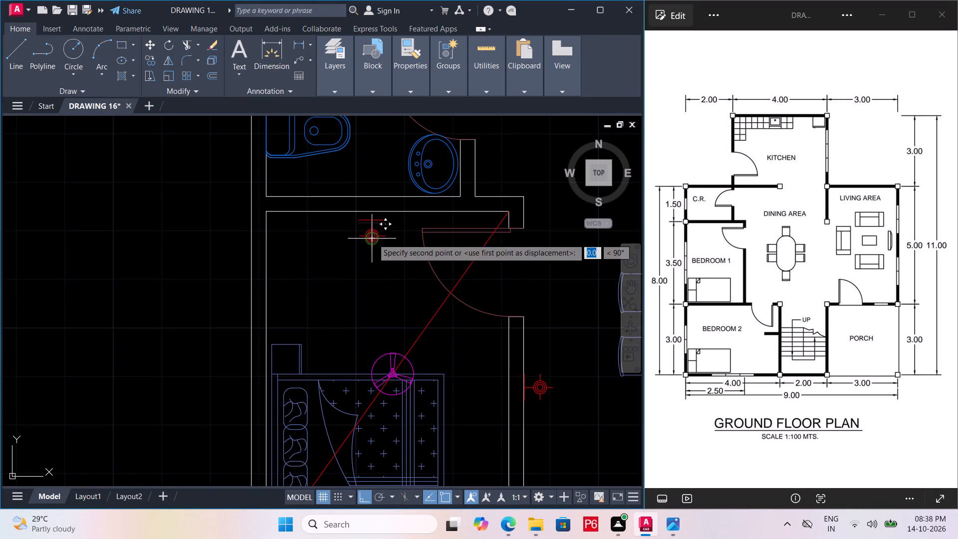
middle_click_drag(306, 246, 396, 316)
scroll(409, 289, "up", 3)
key("F8")
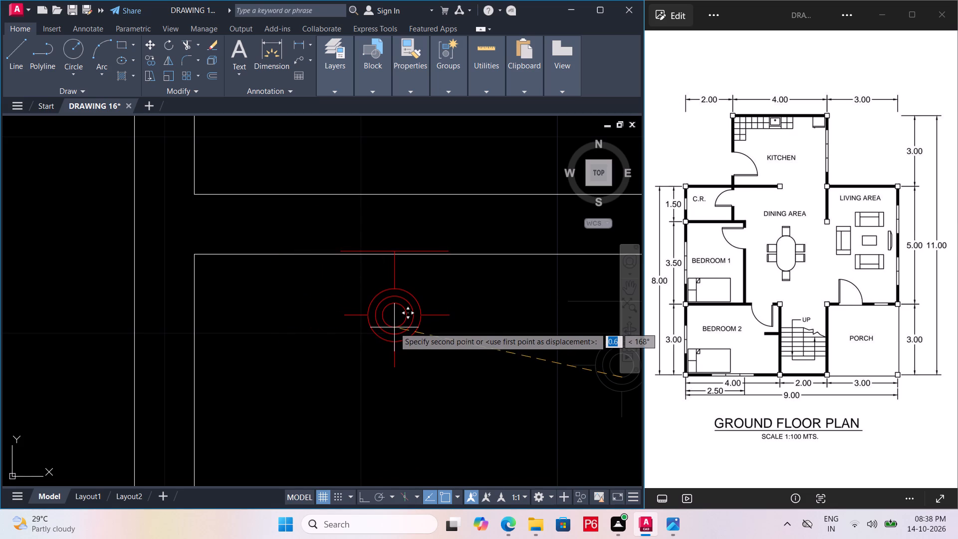
left_click(397, 331)
scroll(377, 332, "down", 3)
middle_click_drag(375, 331, 336, 311)
key("ctrl+s")
key("ctrl+s")
key("ctrl+s")
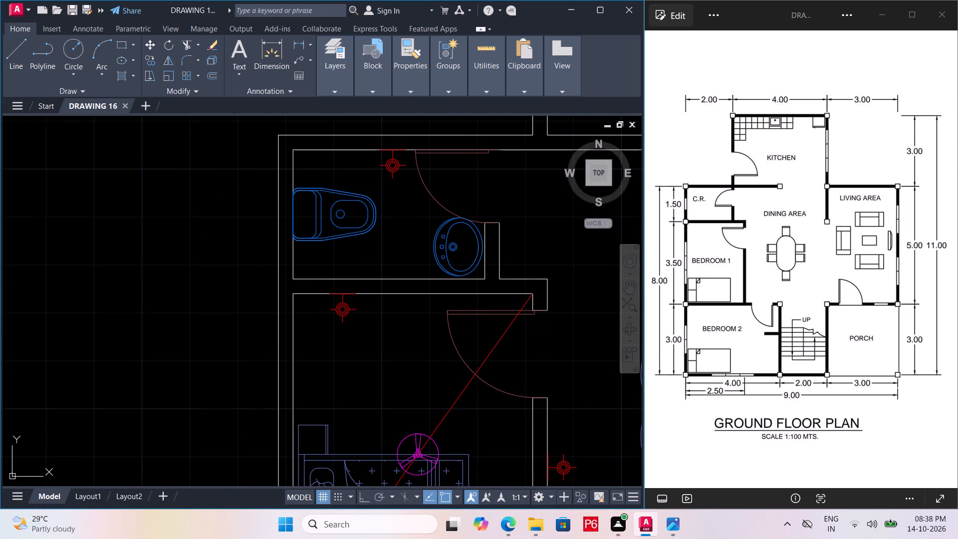
key("ctrl+s")
key("ctrl+s")
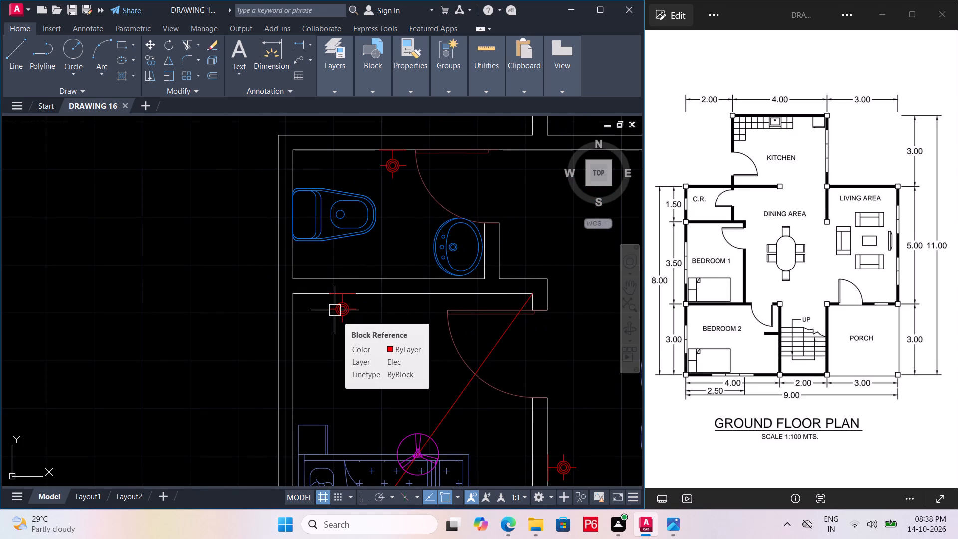
scroll(265, 310, "down", 2)
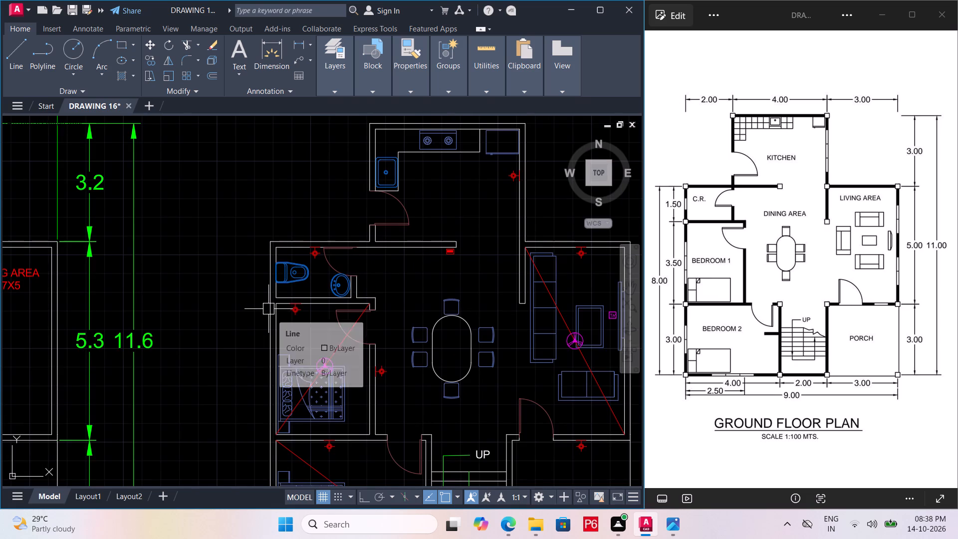
key("ctrl+s")
key("ctrl+s")
key("ctrl+s")
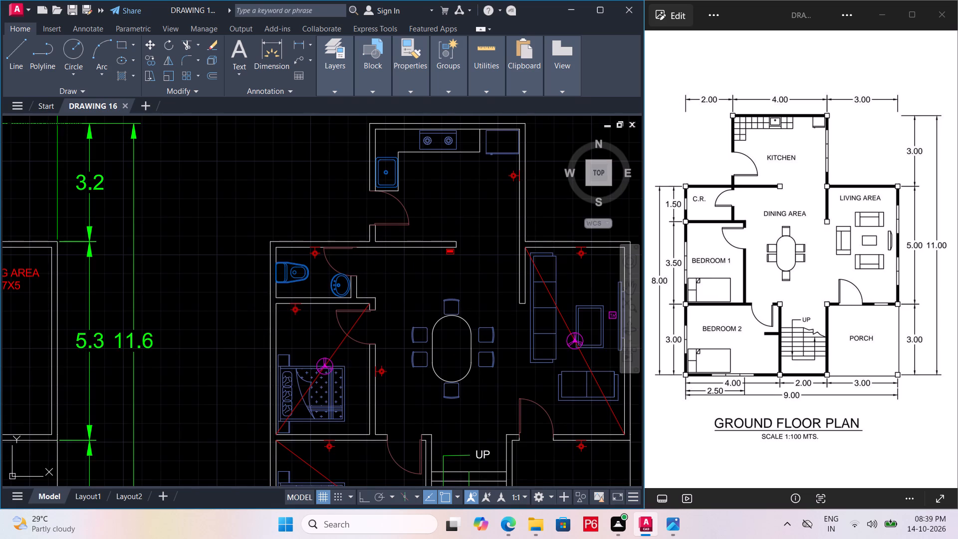
key("ctrl+s")
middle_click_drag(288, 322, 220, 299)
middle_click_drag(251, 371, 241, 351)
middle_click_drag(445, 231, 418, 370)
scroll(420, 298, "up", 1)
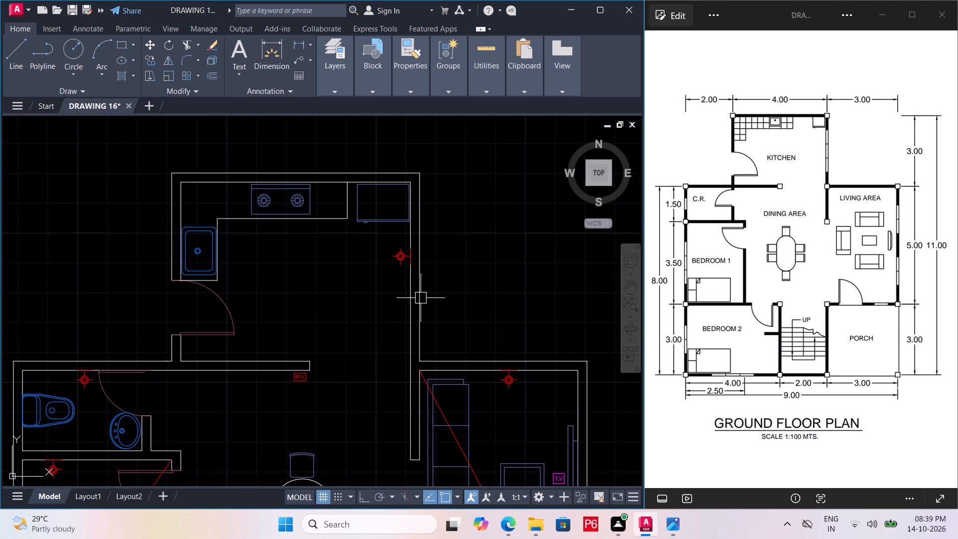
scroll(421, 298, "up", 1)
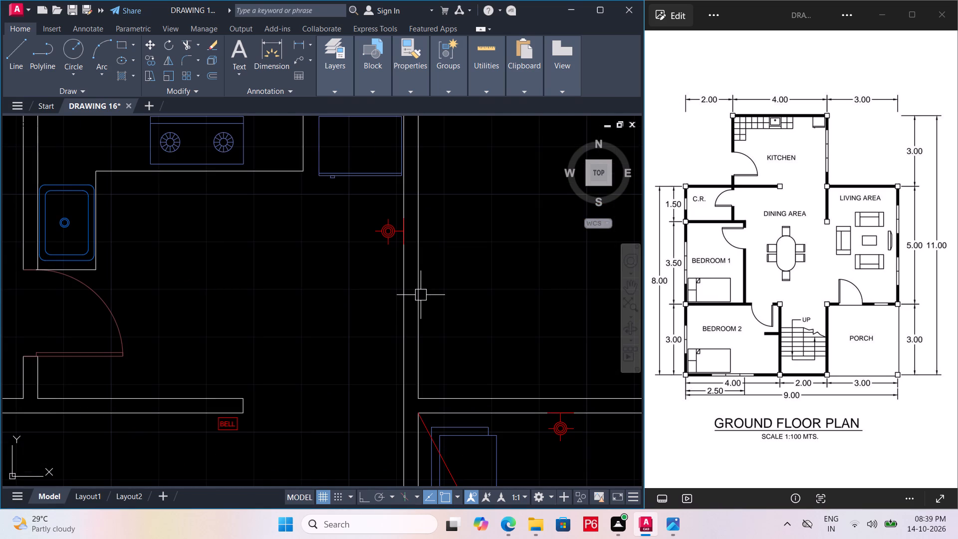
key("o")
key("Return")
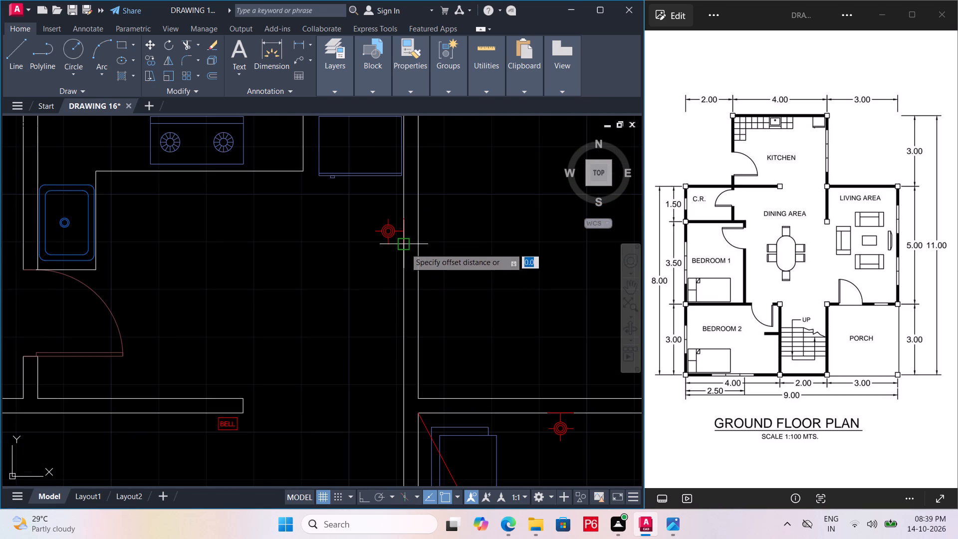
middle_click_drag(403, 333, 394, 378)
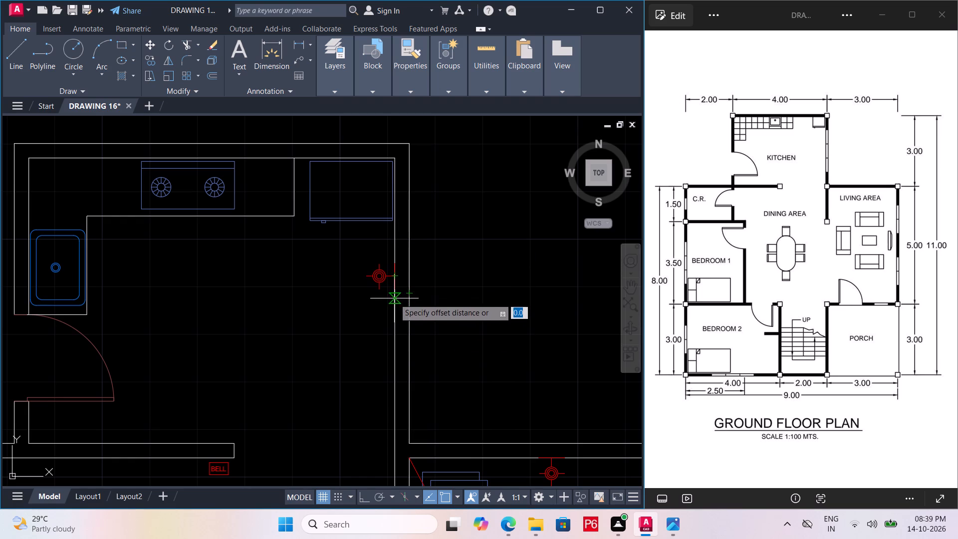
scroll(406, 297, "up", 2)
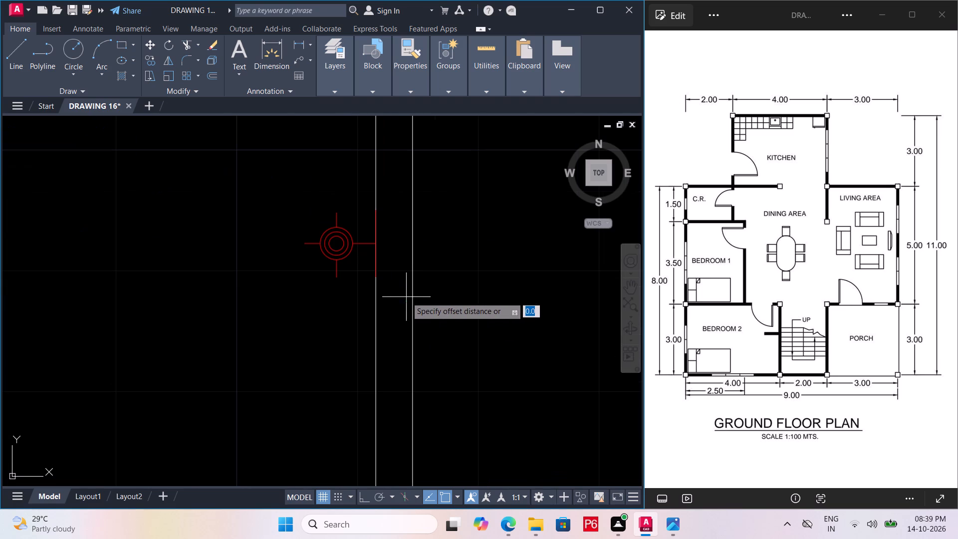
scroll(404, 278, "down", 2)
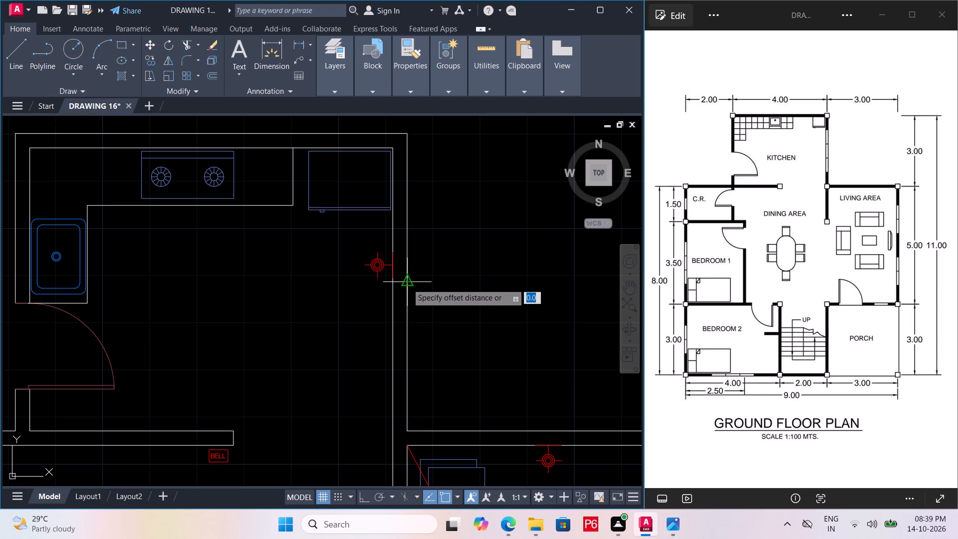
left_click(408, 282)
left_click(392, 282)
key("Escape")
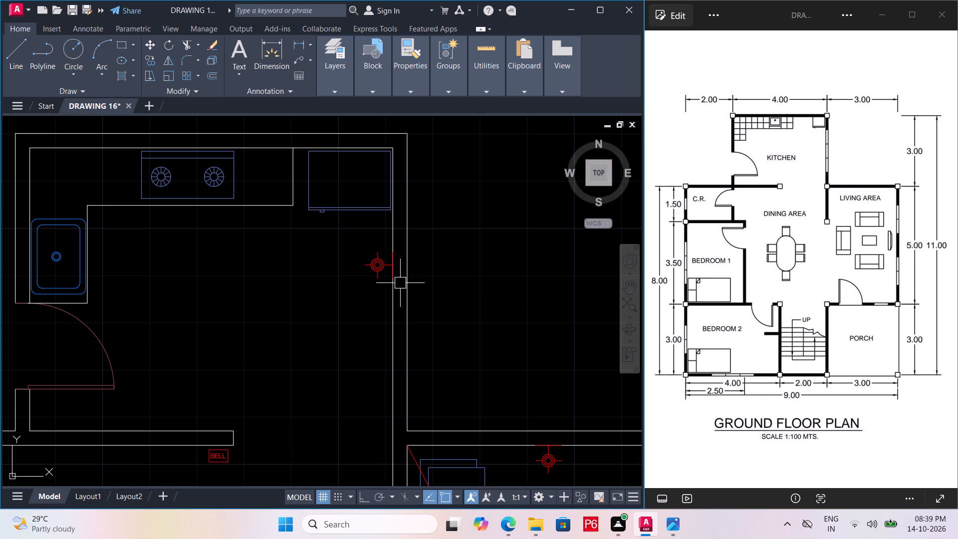
Make DOOR the current layer and save the drawing.
scroll(379, 296, "up", 2)
double_click(349, 83)
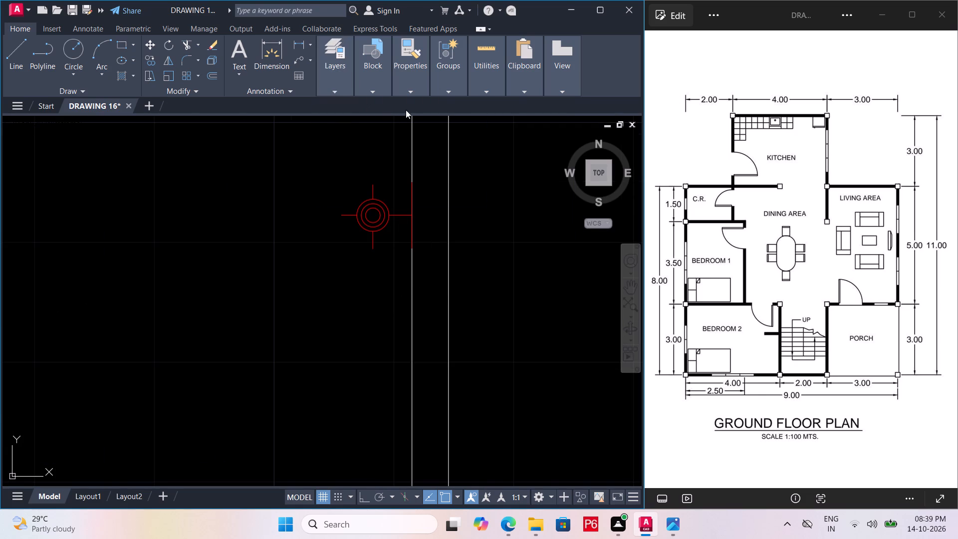
left_click(341, 93)
left_click(320, 96)
left_click(339, 92)
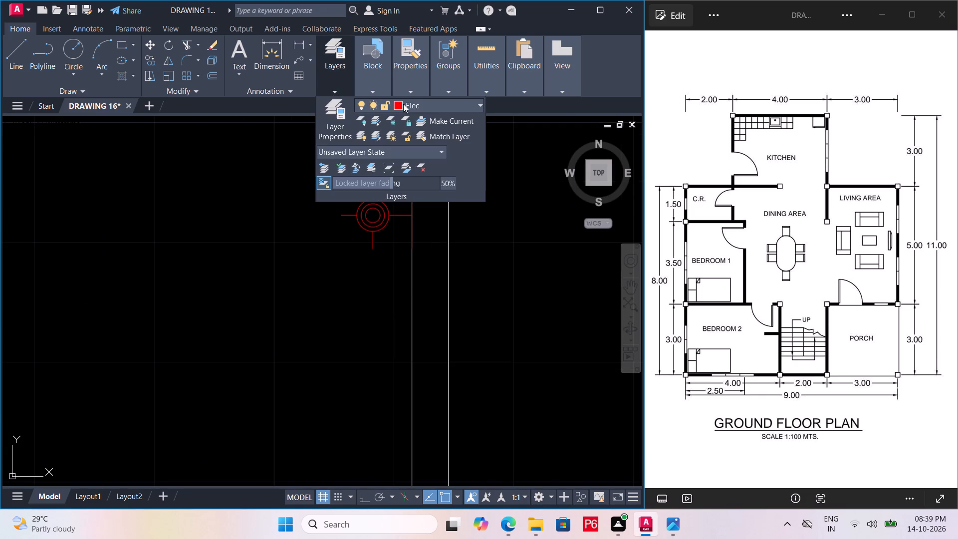
left_click(403, 104)
left_click(403, 246)
scroll(358, 287, "down", 2)
key("Escape")
key("ctrl+s")
key("ctrl+a")
key("ctrl+s")
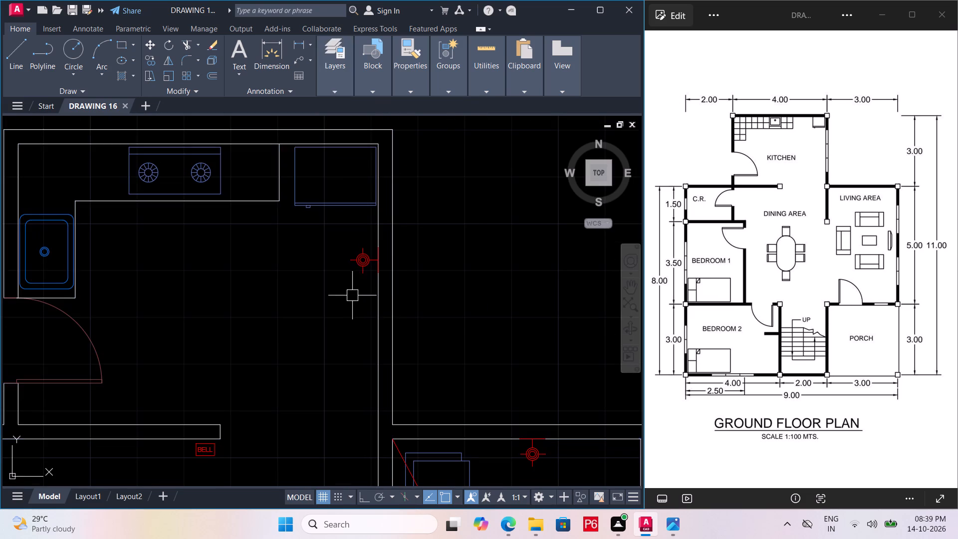
key("ctrl+s")
key("ctrl+s")
key("ctrl+s")
Draw a short line across the kitchen's right wall, from its outer face to just past the inner face, below the bracket.
scroll(392, 289, "up", 2, "ctrl")
type("L")
key("space")
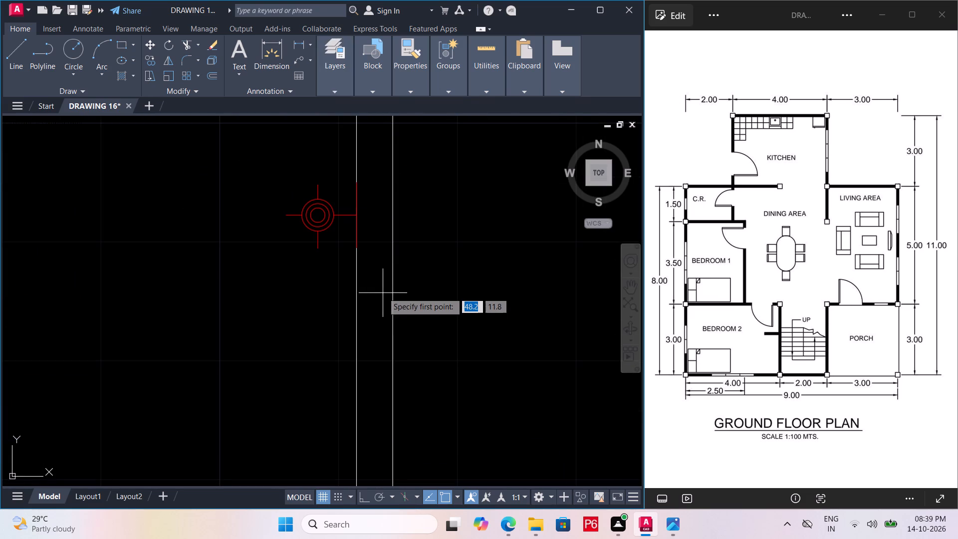
left_click(392, 260)
left_click(347, 263)
key("Escape")
Trim the short line's end that projects beyond the kitchen wall's inner face, and save the drawing.
scroll(358, 262, "up", 2)
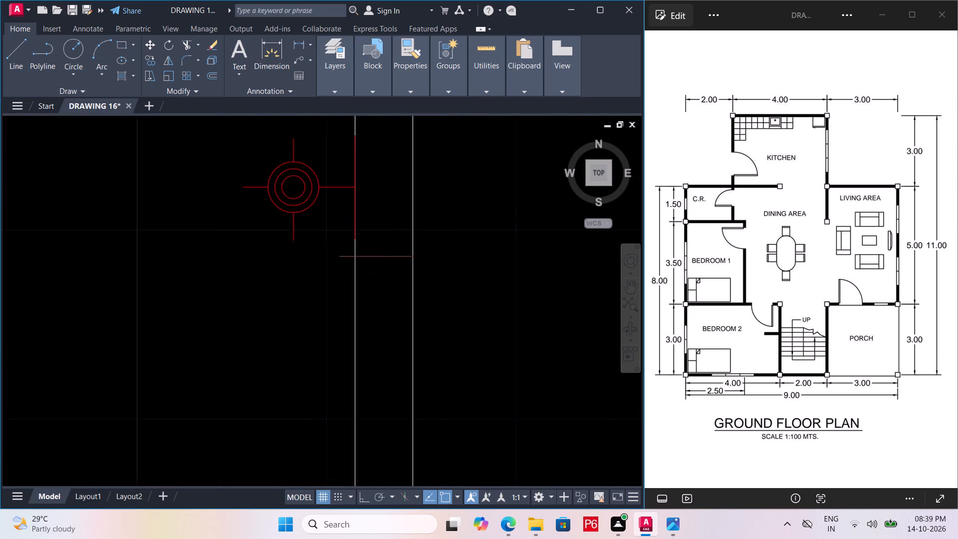
type("TR")
key("space")
key("space")
left_click(337, 258)
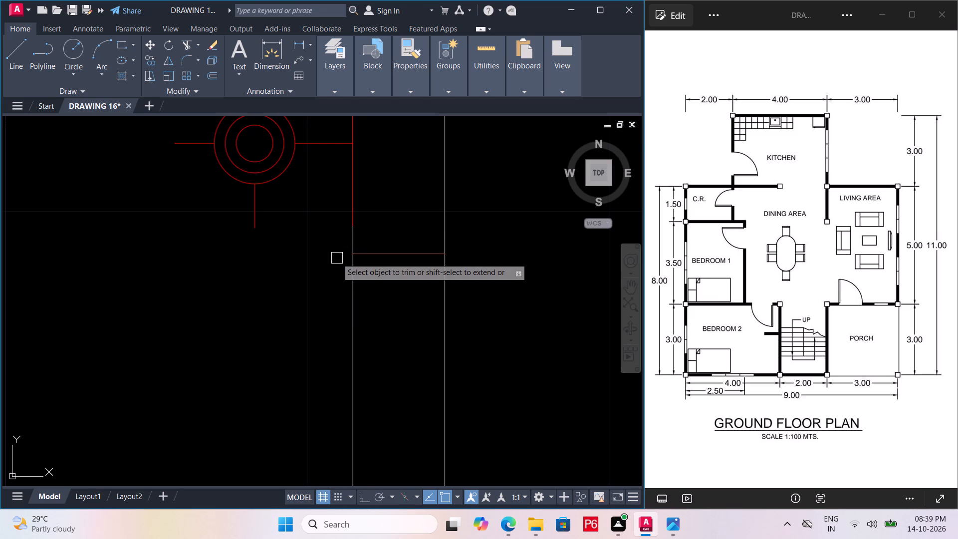
scroll(320, 294, "down", 2)
key("ctrl+s")
key("ctrl+s")
key("ctrl+s")
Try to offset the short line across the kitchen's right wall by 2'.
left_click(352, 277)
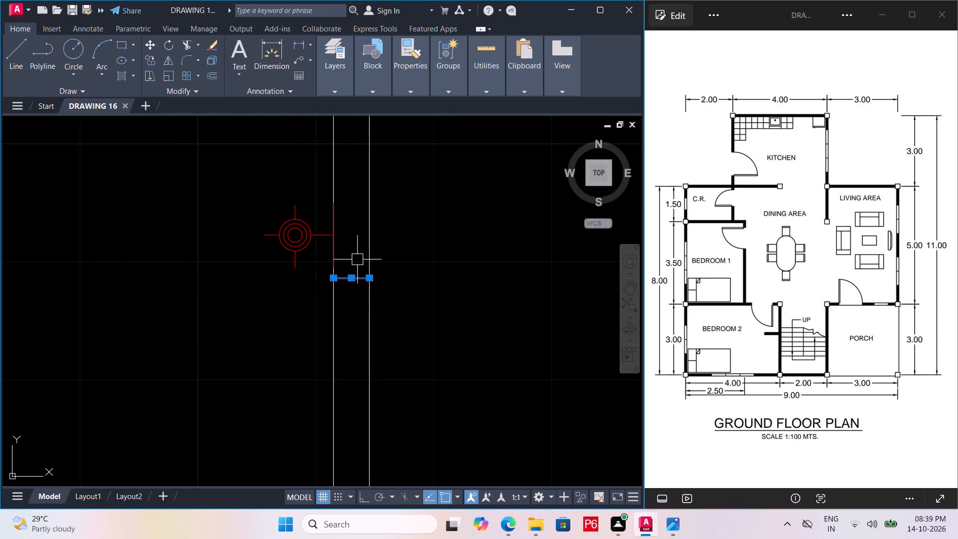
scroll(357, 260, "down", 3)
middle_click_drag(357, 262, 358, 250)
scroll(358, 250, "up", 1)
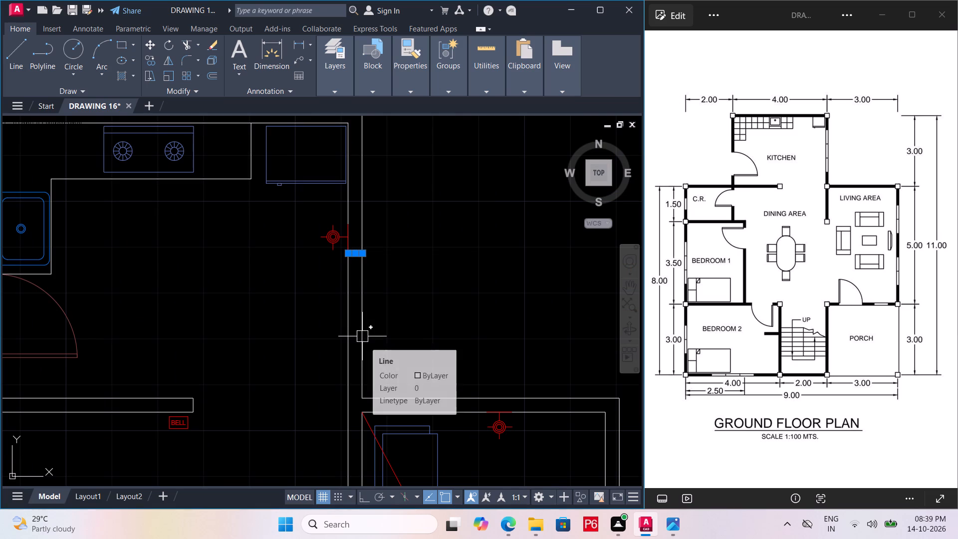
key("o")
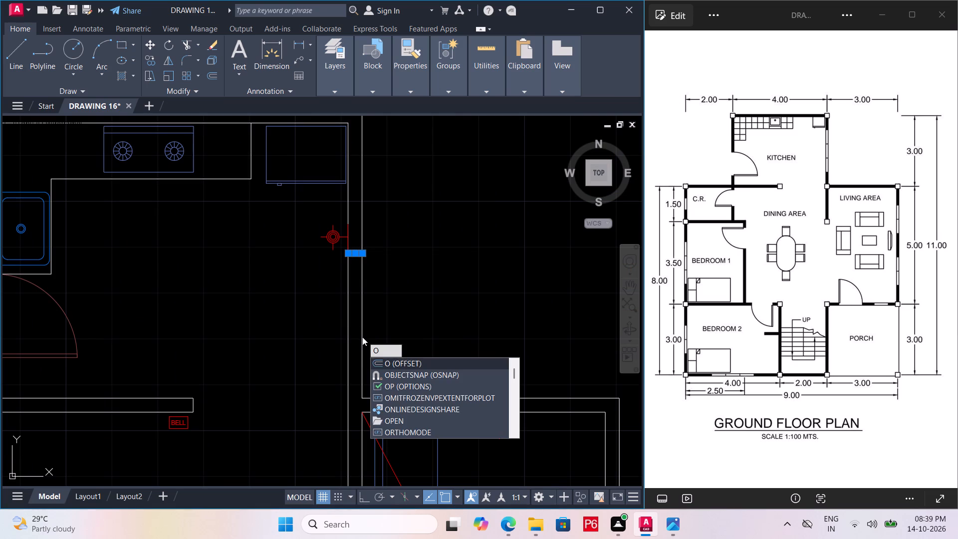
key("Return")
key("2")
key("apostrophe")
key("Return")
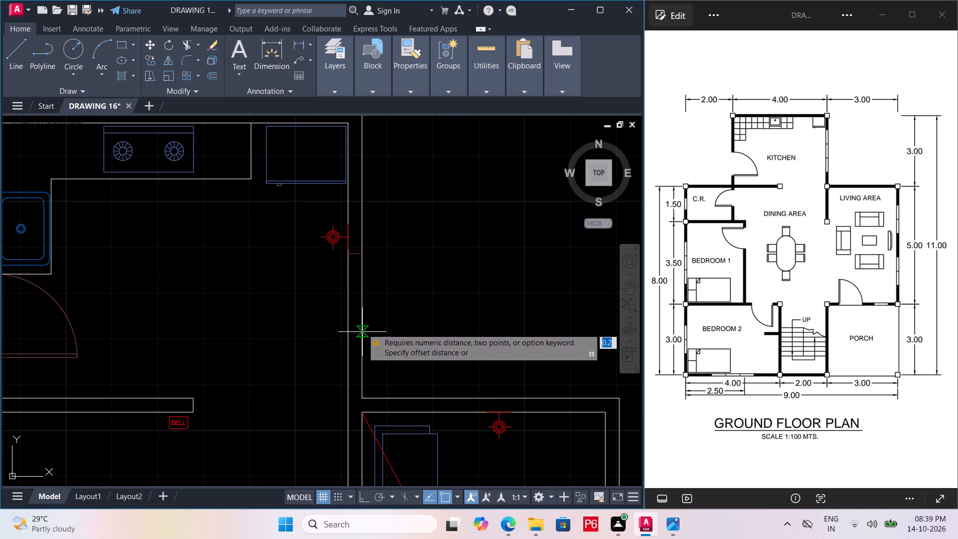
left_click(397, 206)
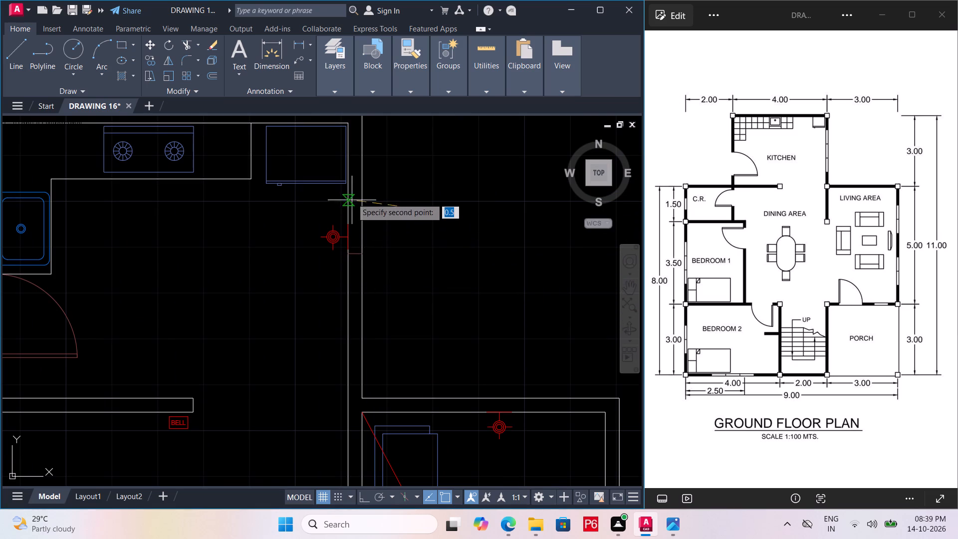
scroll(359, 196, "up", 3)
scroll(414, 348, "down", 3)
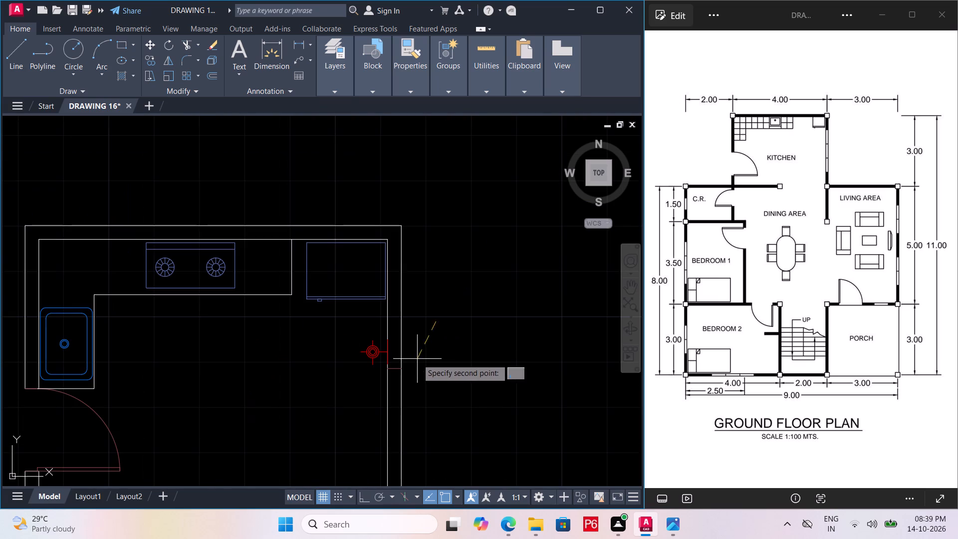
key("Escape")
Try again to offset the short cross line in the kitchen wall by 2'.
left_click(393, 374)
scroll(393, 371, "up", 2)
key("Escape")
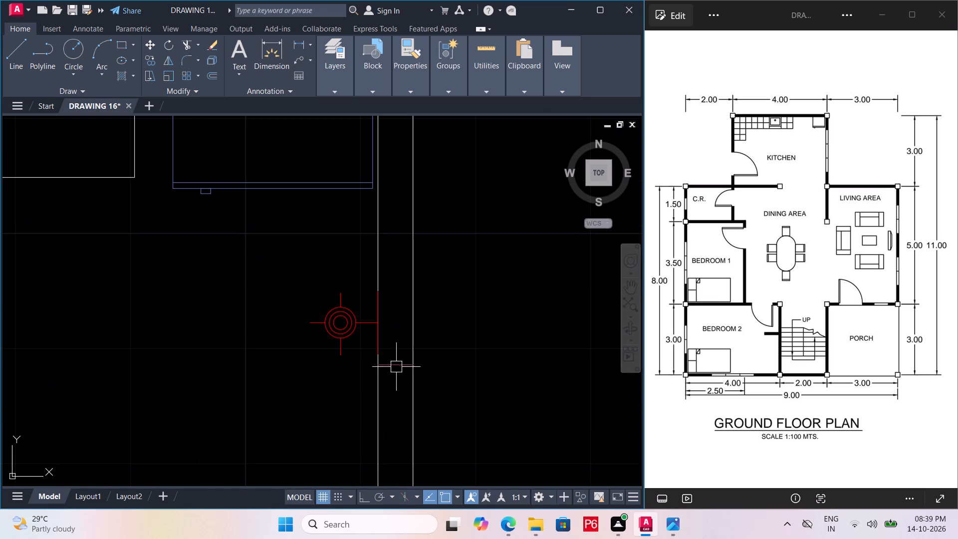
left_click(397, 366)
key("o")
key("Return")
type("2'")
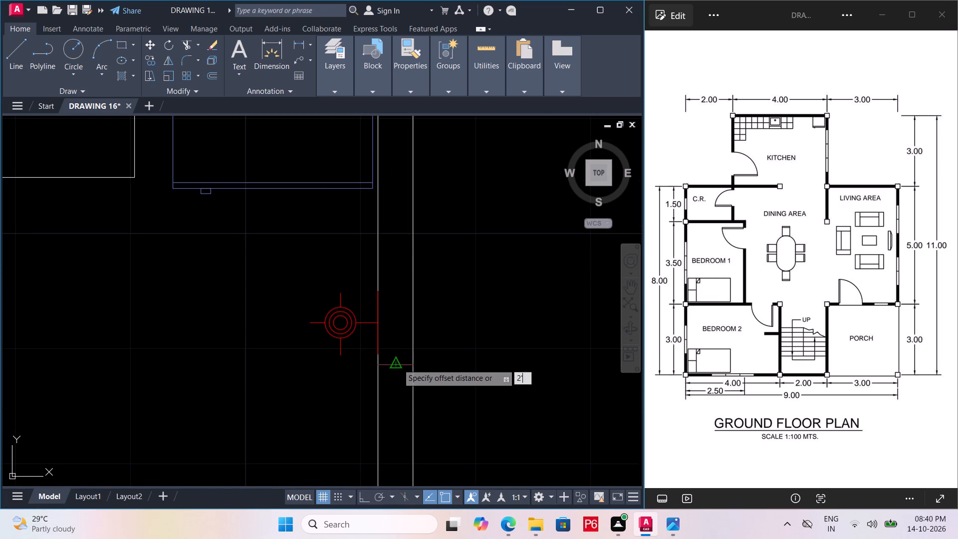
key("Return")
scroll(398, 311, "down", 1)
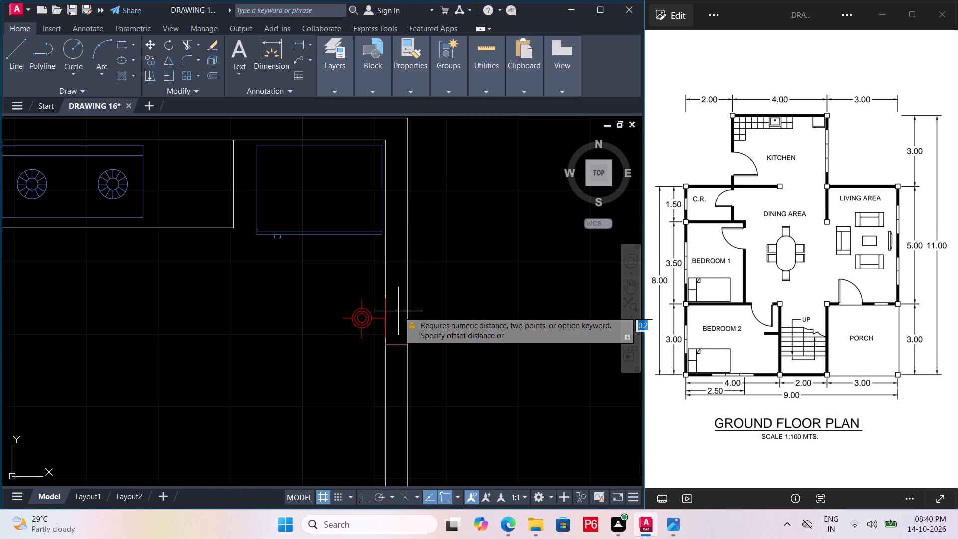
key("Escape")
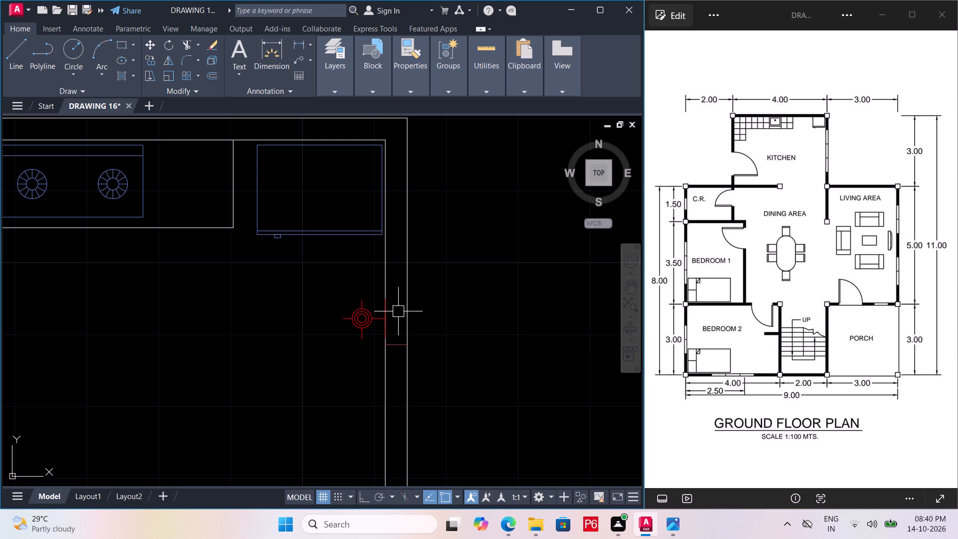
Offset the short cross line 0.60 upward and 0.60 downward within the kitchen's right wall, and save the drawing.
left_click(397, 345)
key("o")
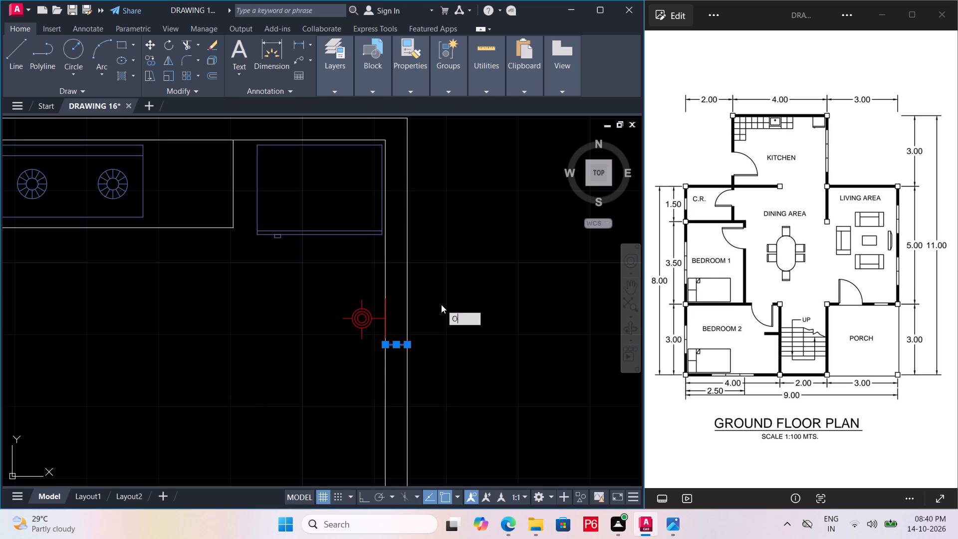
key("Return")
type("0.")
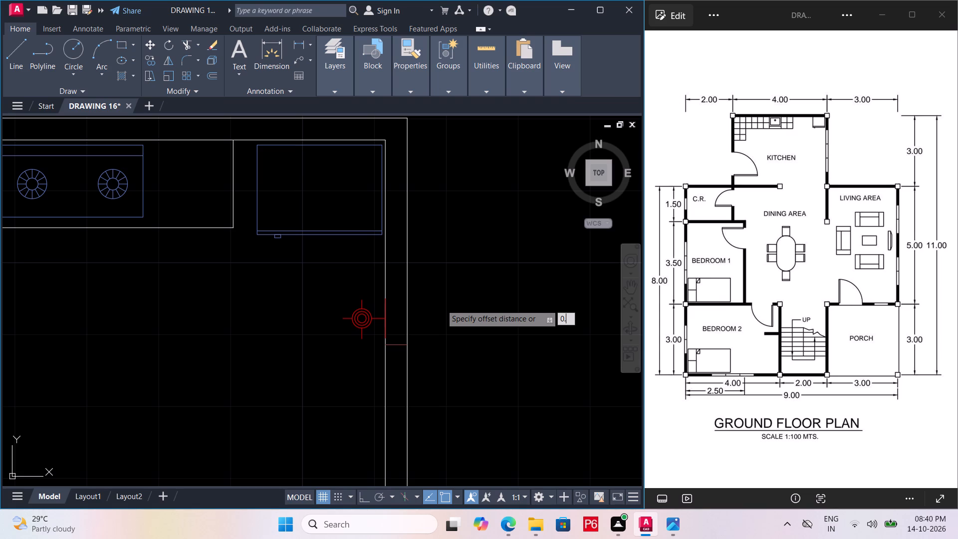
type("60")
key("Return")
left_click(420, 262)
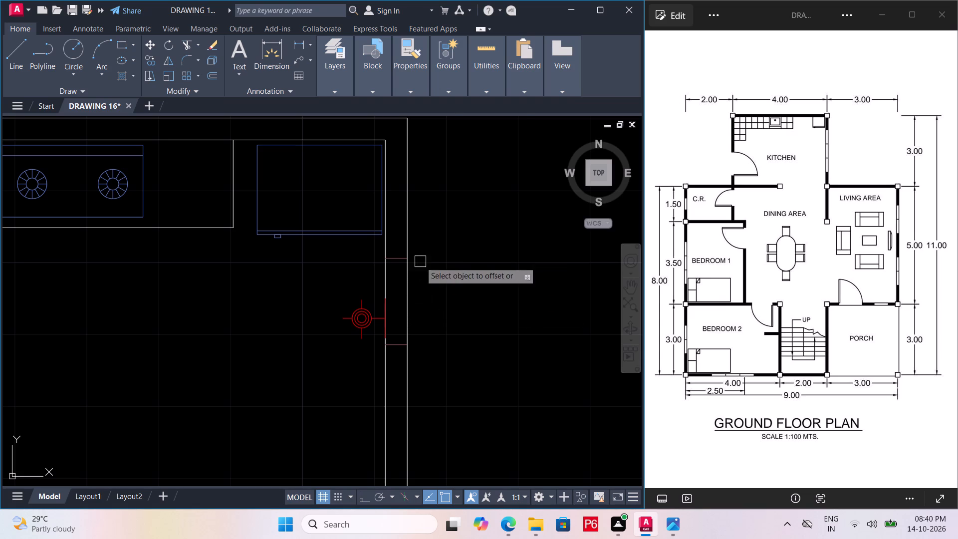
left_click(402, 347)
left_click(402, 397)
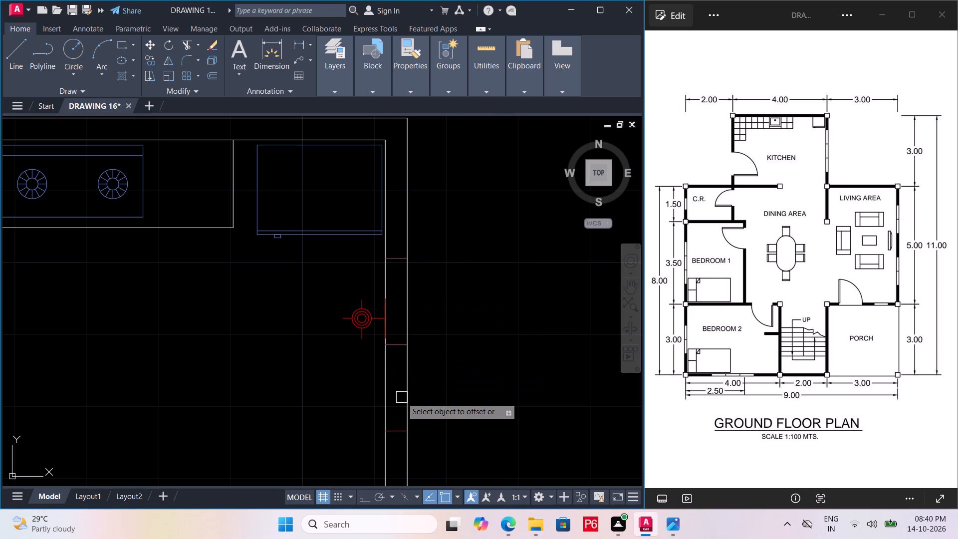
key("ctrl+s")
key("ctrl+s")
key("ctrl+s")
Draw a vertical line along the kitchen wall's centre, joining the midpoints of the lowest and uppermost cross lines, and save.
type("L")
key("space")
scroll(401, 409, "up", 2)
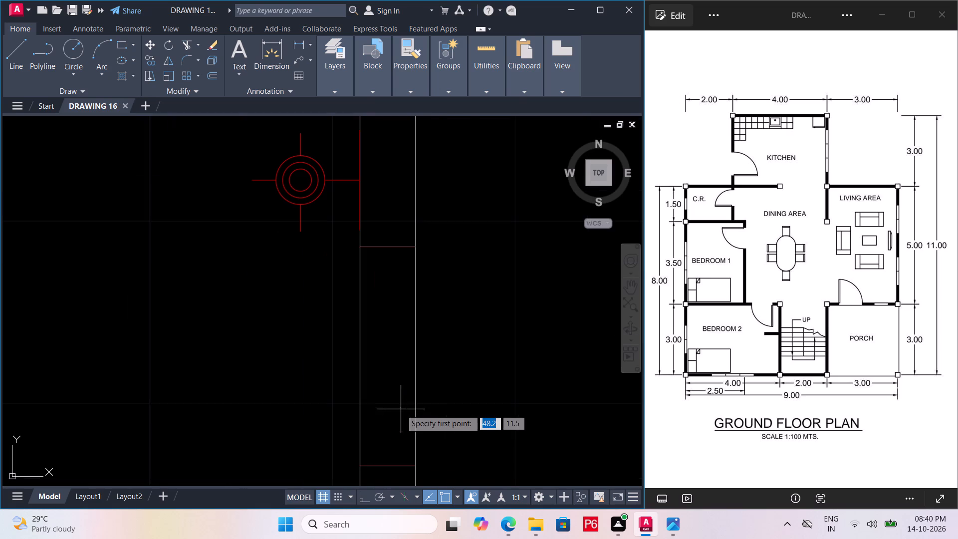
left_click(389, 462)
left_click_drag(389, 462, 389, 450)
middle_click_drag(359, 197, 367, 257)
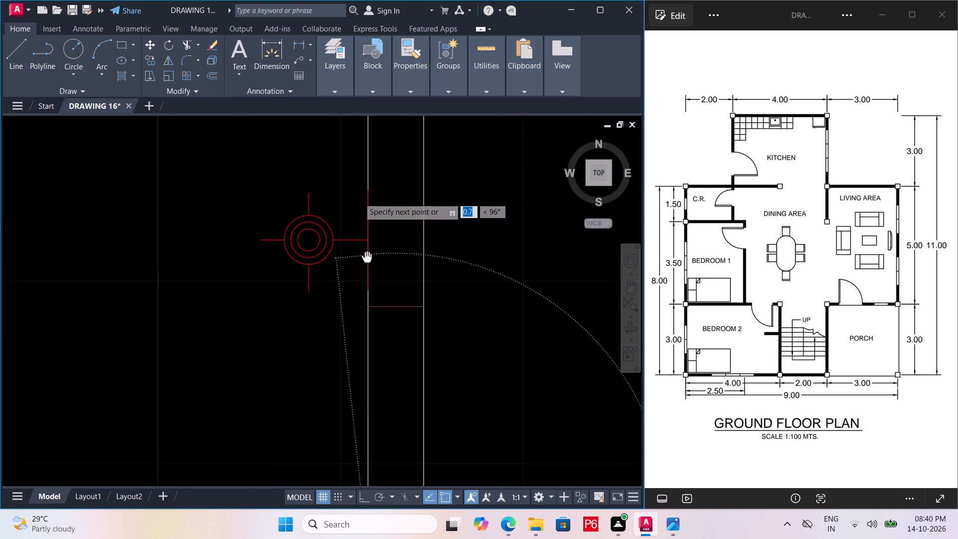
middle_click_drag(367, 257, 369, 267)
scroll(372, 271, "down", 2)
left_click(388, 200)
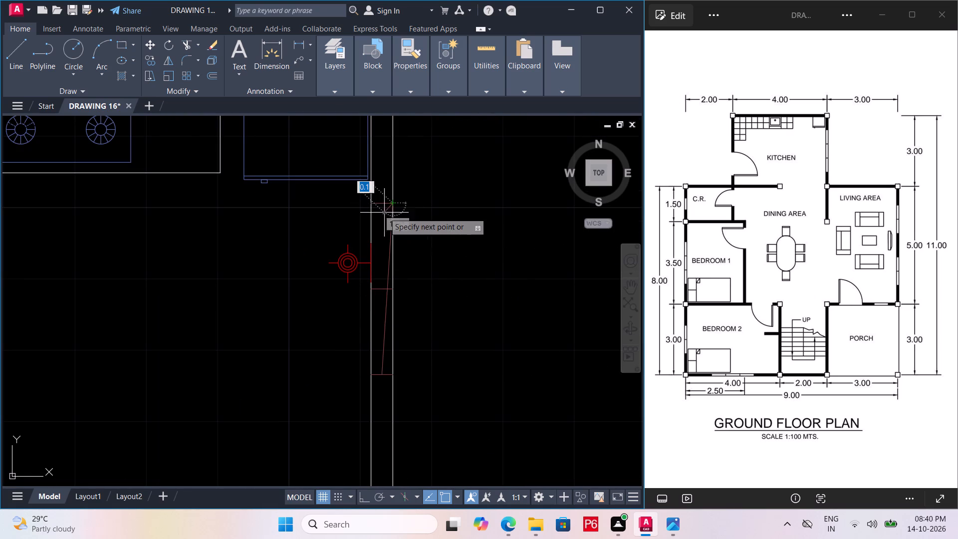
key("ctrl+z")
scroll(375, 200, "up", 1)
left_click(383, 208)
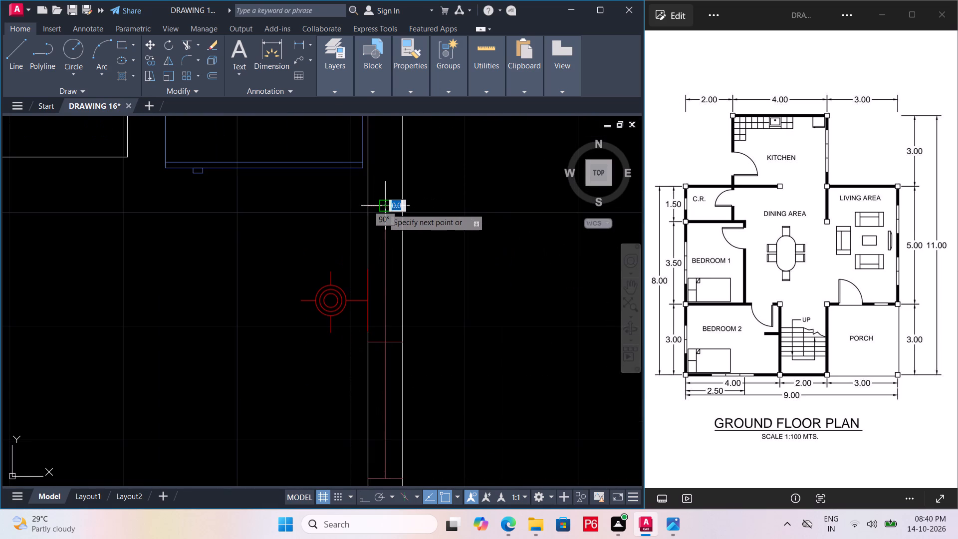
scroll(381, 204, "down", 2)
key("ctrl+s")
key("ctrl+s")
key("ctrl+s")
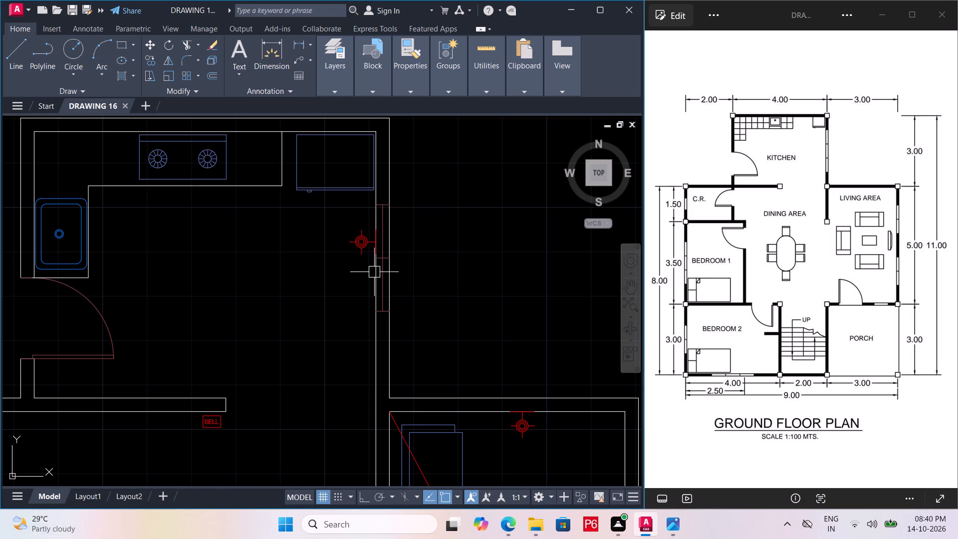
Delete the middle cross line between the two offset lines in the kitchen's right wall.
scroll(374, 272, "up", 2)
left_click(403, 237)
key("Delete")
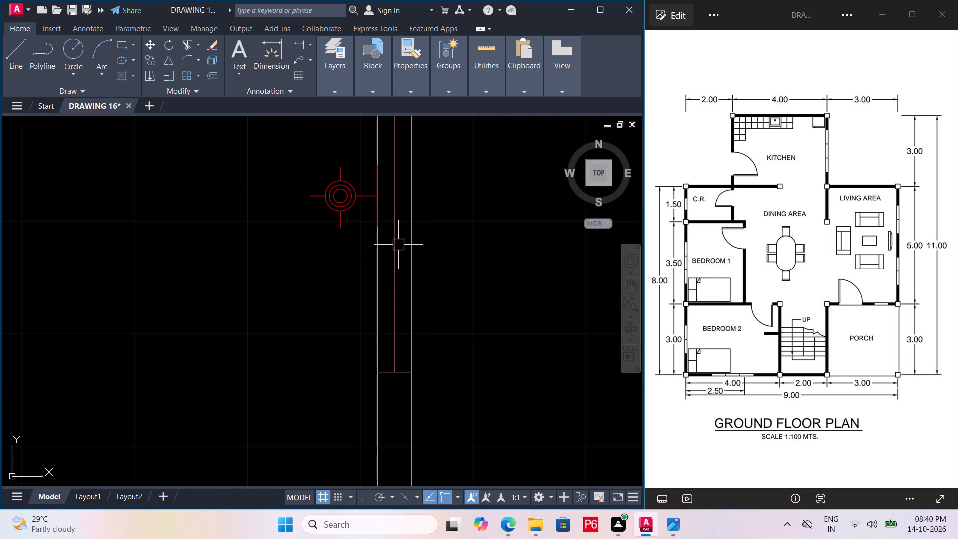
Offset the vertical centre line in the kitchen's right wall by 0.0254 to both sides.
left_click(395, 251)
key("o")
key("Return")
type("0.0")
type("25")
type("4")
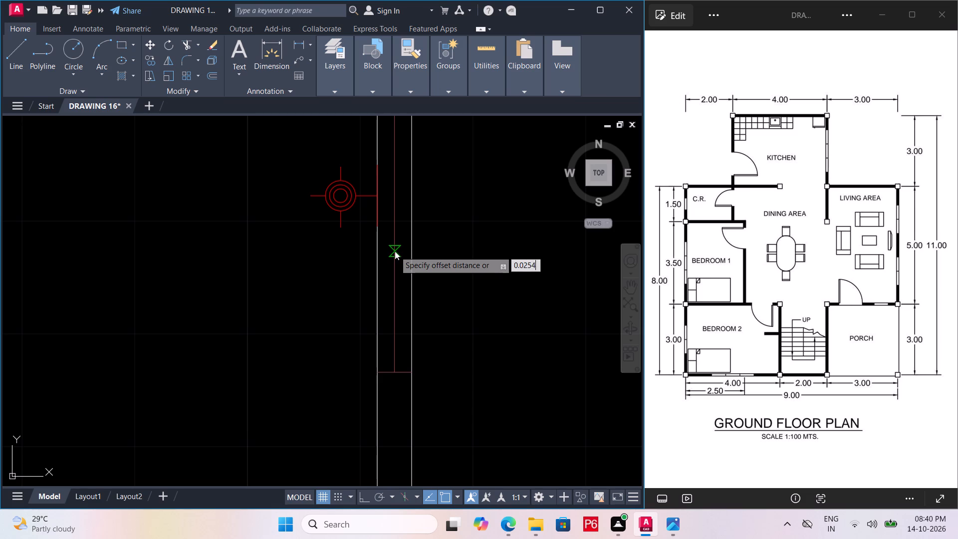
key("space")
left_click(386, 260)
left_click(396, 256)
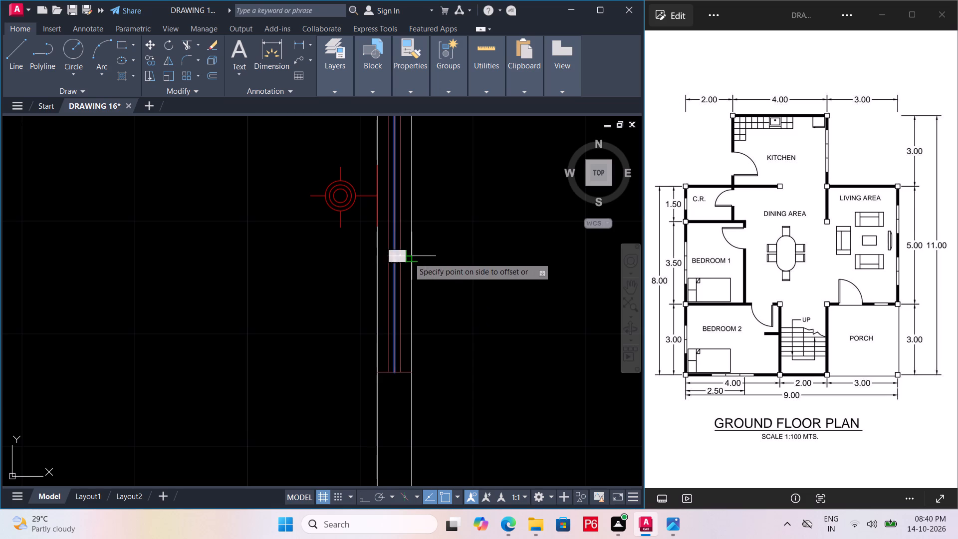
left_click(408, 258)
Delete the original centre line between the two offset lines in the kitchen's right wall and save the drawing.
scroll(396, 260, "up", 2)
key("Escape")
left_click(394, 264)
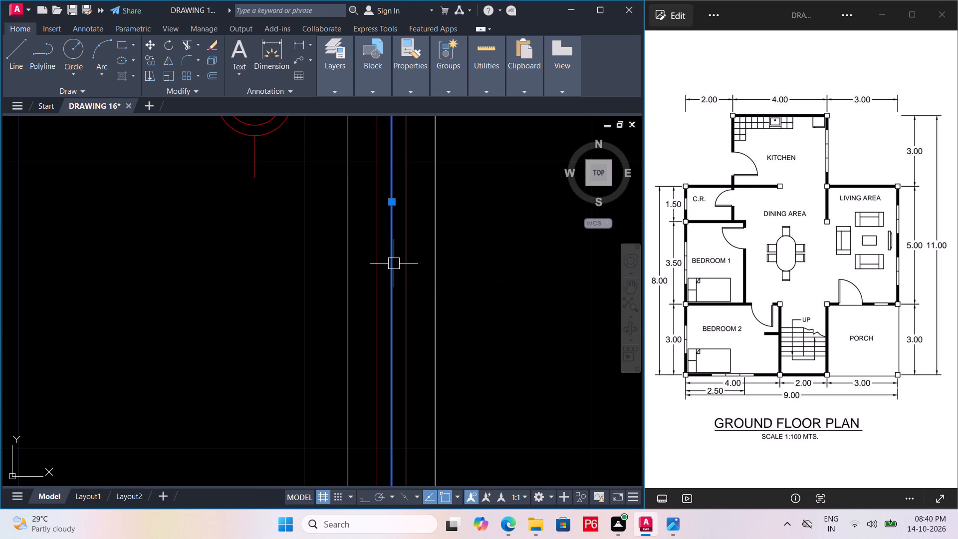
key("Delete")
scroll(390, 265, "down", 2)
key("ctrl+s")
key("ctrl+s")
key("ctrl+s")
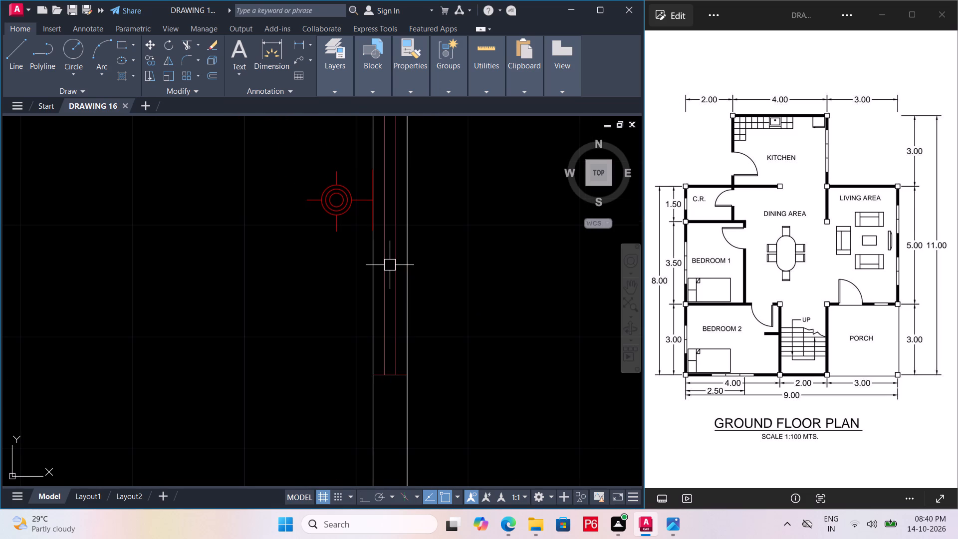
key("ctrl+s")
key("ctrl+s")
key("ctrl+s")
Copy the kitchen window's two vertical lines and two end lines into Bedroom 1's left wall beside the bed, and save the drawing.
scroll(396, 262, "down", 3)
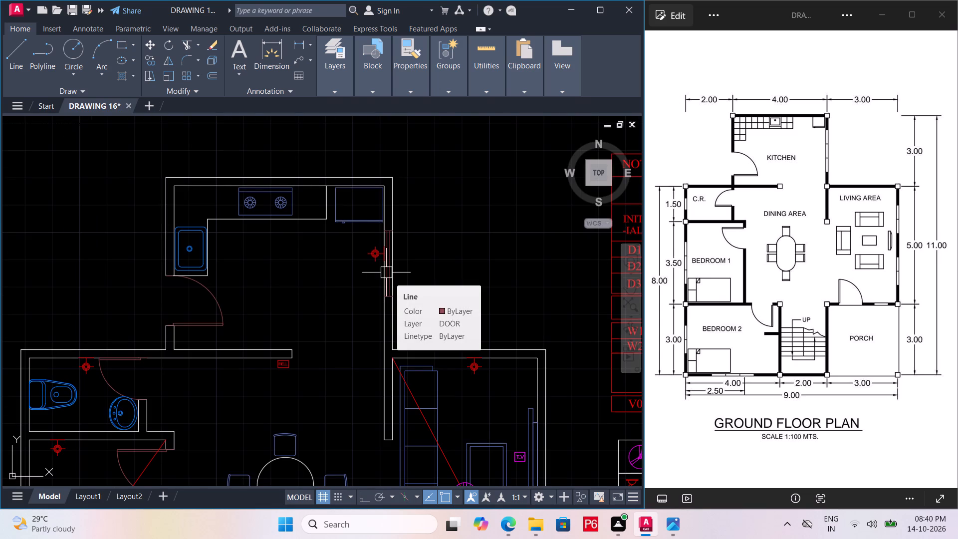
middle_click_drag(352, 215, 344, 195)
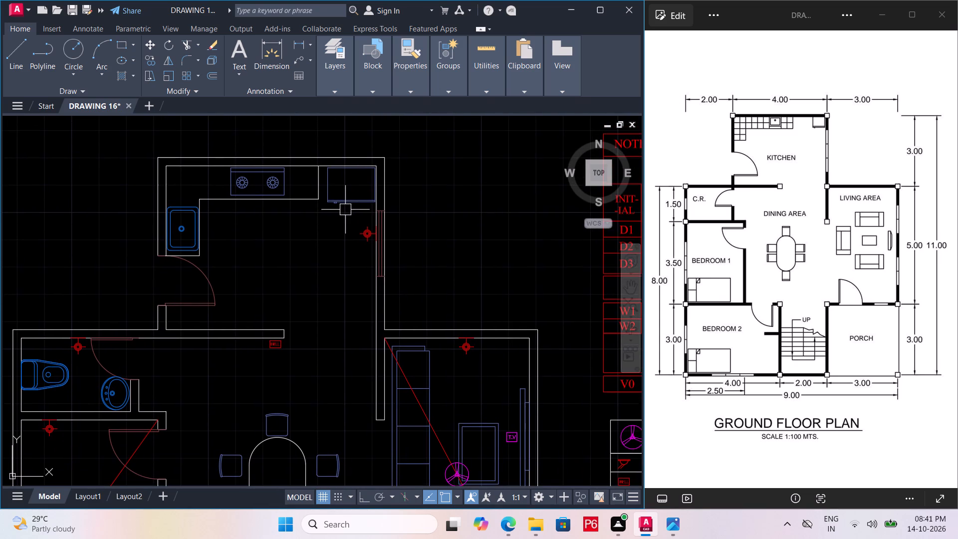
middle_click_drag(345, 210, 334, 211)
middle_click_drag(143, 271, 247, 238)
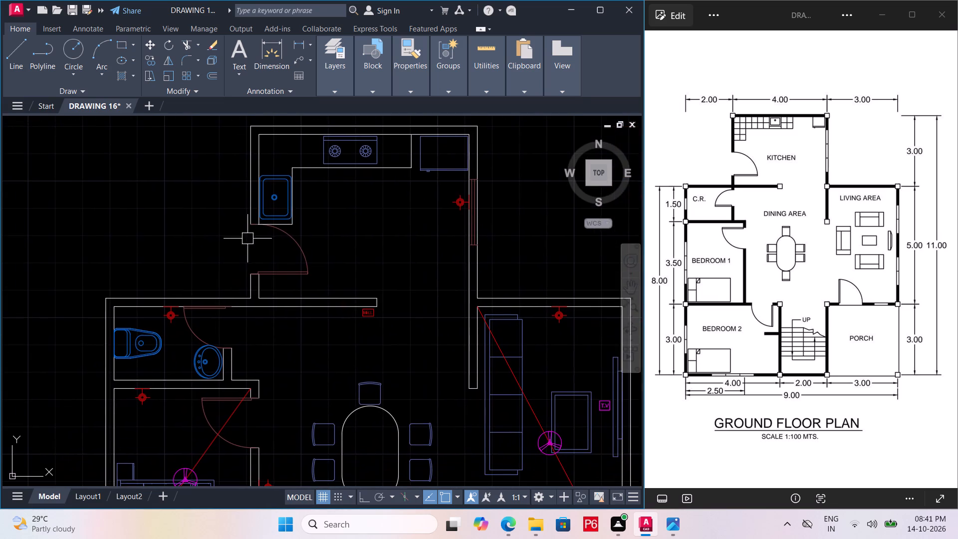
middle_click_drag(441, 223, 362, 260)
scroll(413, 243, "up", 4)
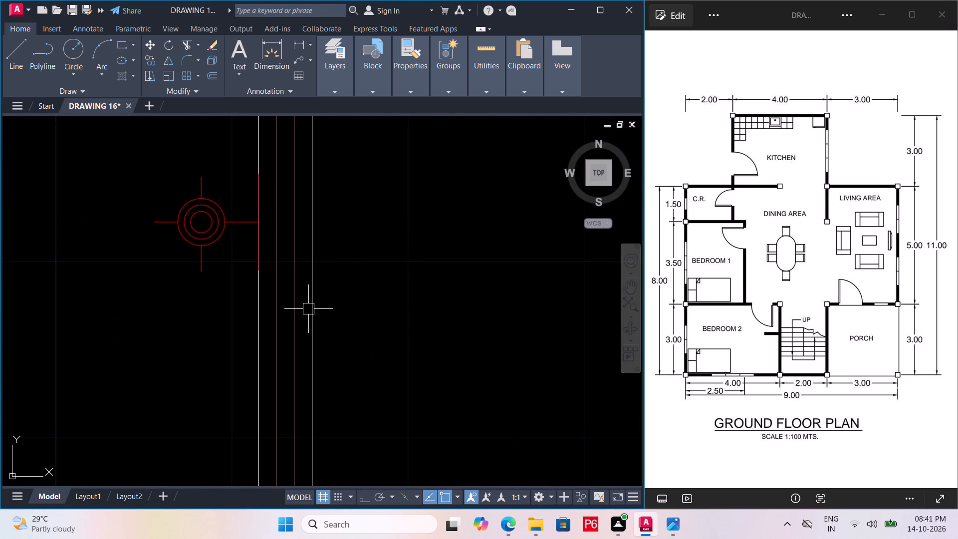
left_click(308, 309)
key("Escape")
left_click(298, 316)
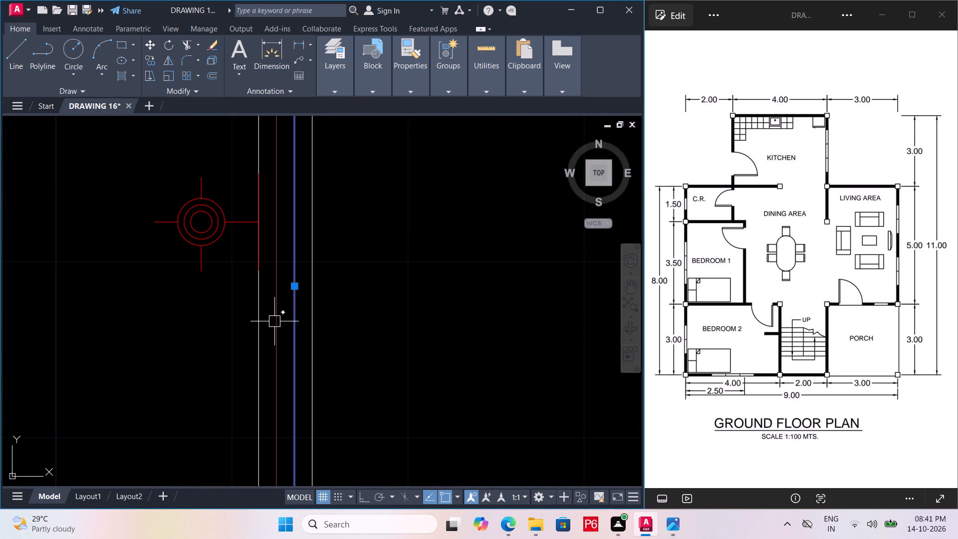
left_click(274, 321)
scroll(311, 261, "down", 1)
middle_click_drag(311, 265, 307, 357)
scroll(295, 235, "up", 2)
left_click(312, 238)
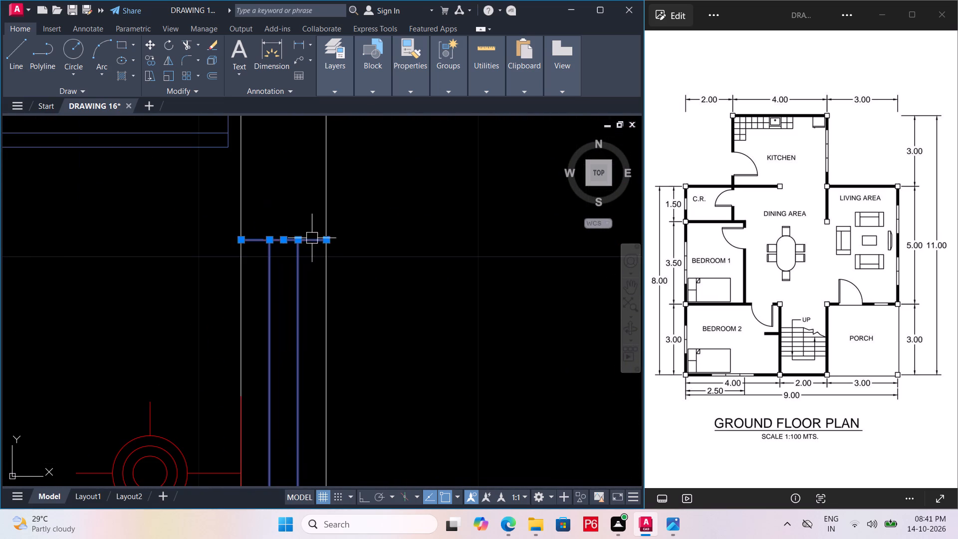
scroll(305, 341, "down", 1)
middle_click_drag(304, 337, 298, 198)
middle_click_drag(331, 379, 355, 208)
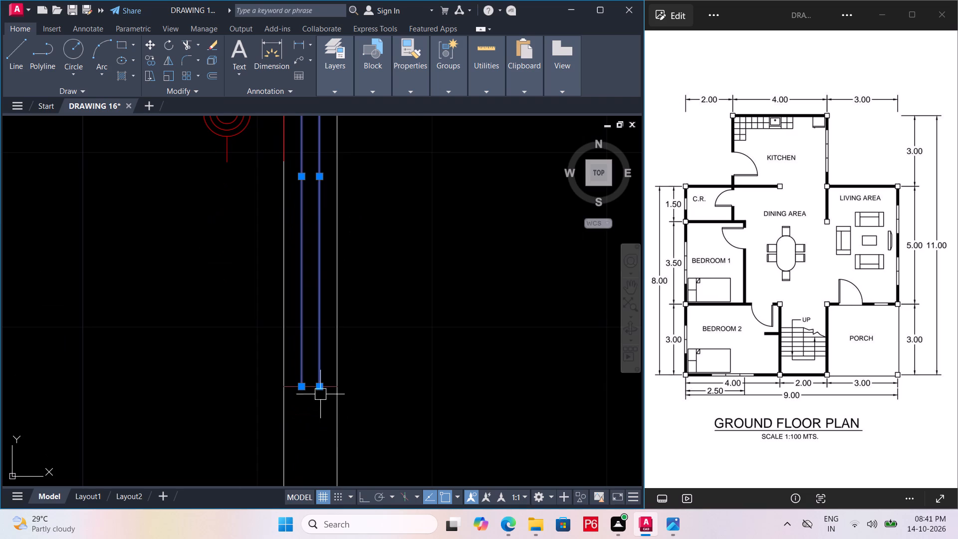
left_click(330, 389)
scroll(357, 379, "up", 1)
type("CO")
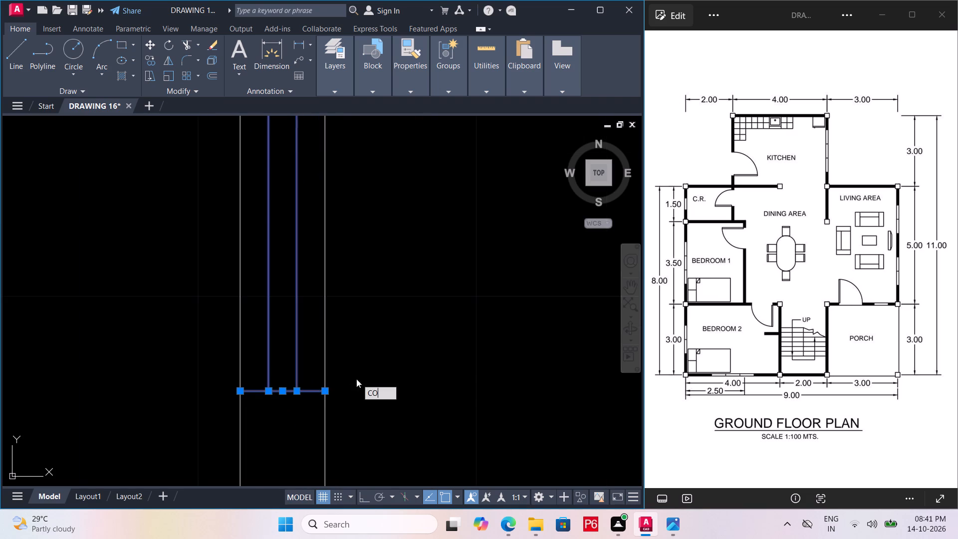
key("space")
middle_click_drag(333, 305, 353, 351)
scroll(333, 305, "down", 2)
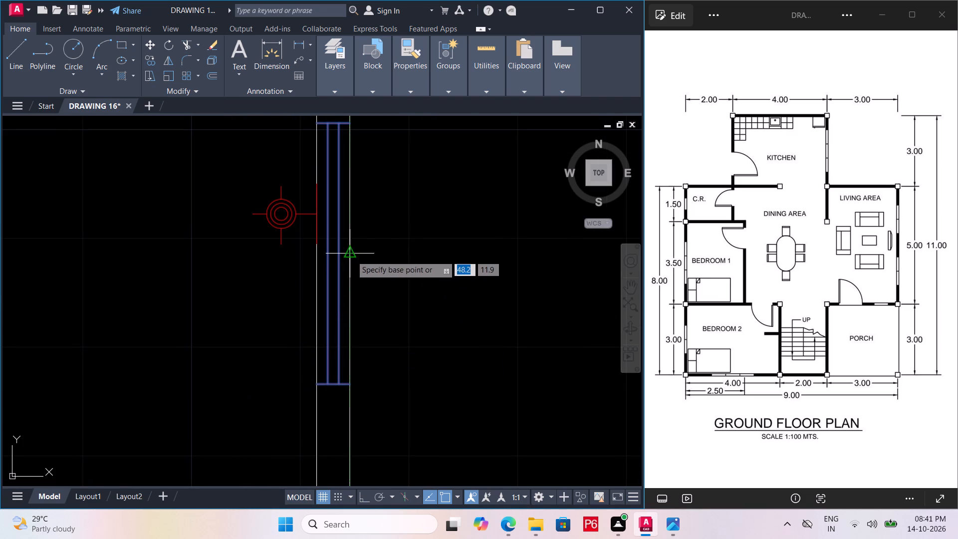
left_click(352, 252)
middle_click_drag(200, 315, 420, 185)
scroll(211, 307, "down", 2)
scroll(420, 198, "down", 4)
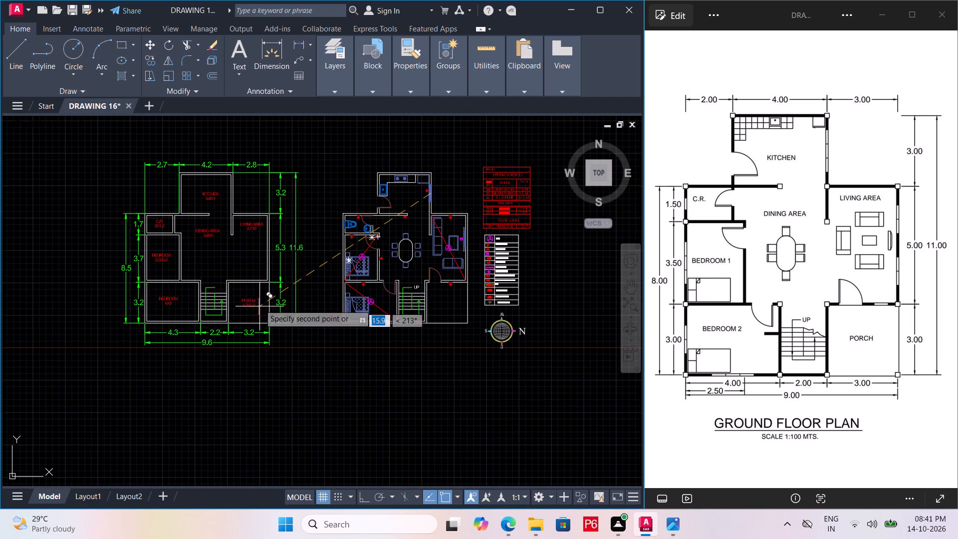
scroll(338, 260, "up", 4)
middle_click_drag(390, 221, 381, 237)
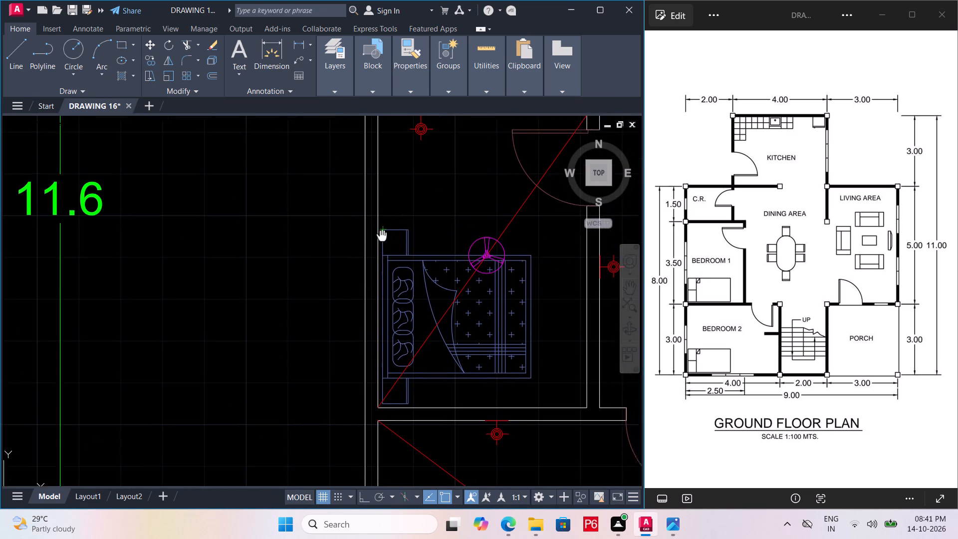
middle_click_drag(381, 237, 349, 272)
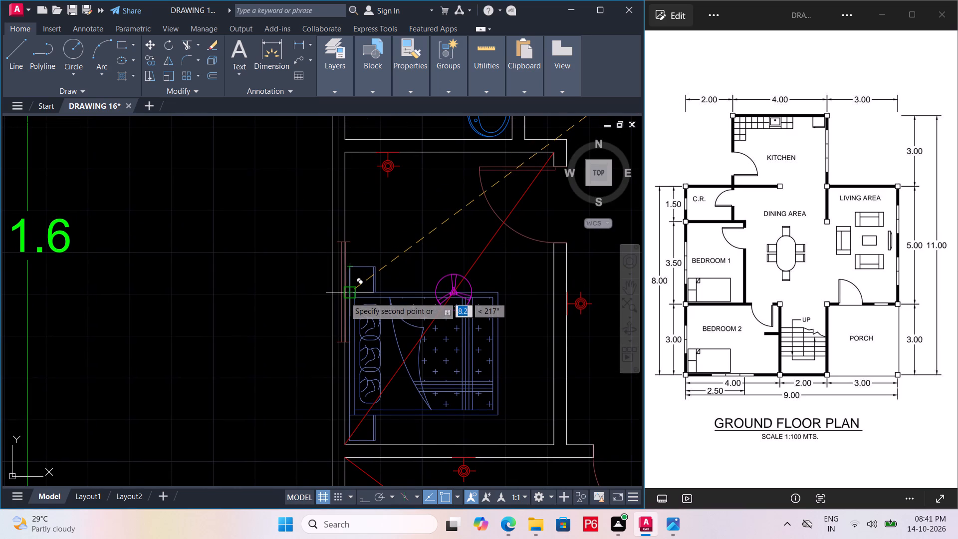
left_click(342, 298)
scroll(309, 272, "down", 2)
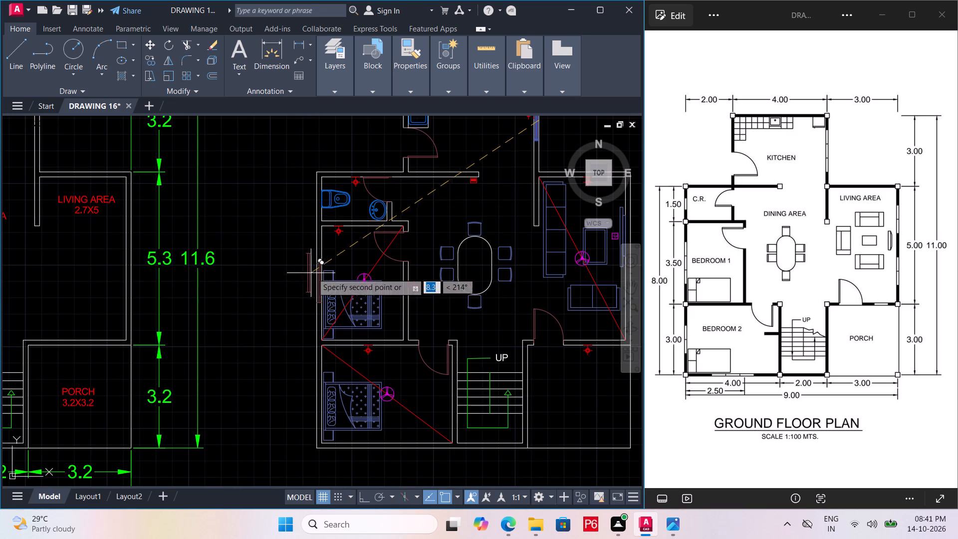
key("ctrl+s")
key("ctrl+s")
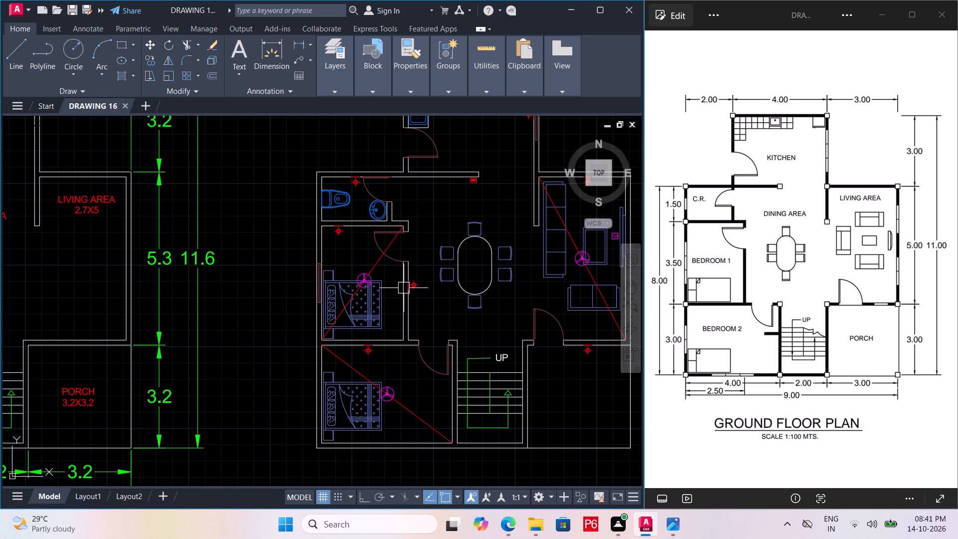
key("ctrl+s")
key("ctrl+s")
scroll(404, 288, "down", 1, "ctrl")
middle_click_drag(404, 288, 352, 287)
key("Escape")
key("Escape")
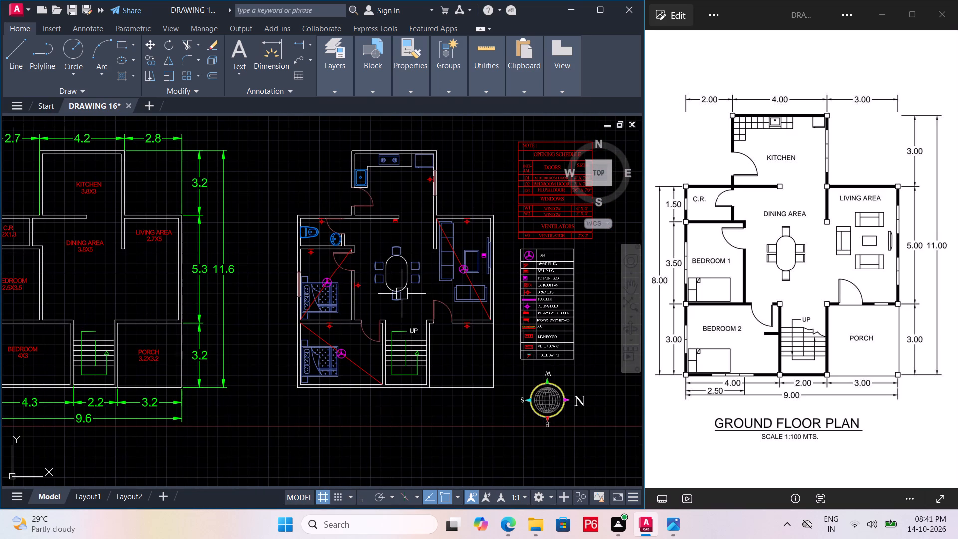
key("ctrl+s")
key("ctrl+s")
key("ctrl+s")
key("ctrl+s")
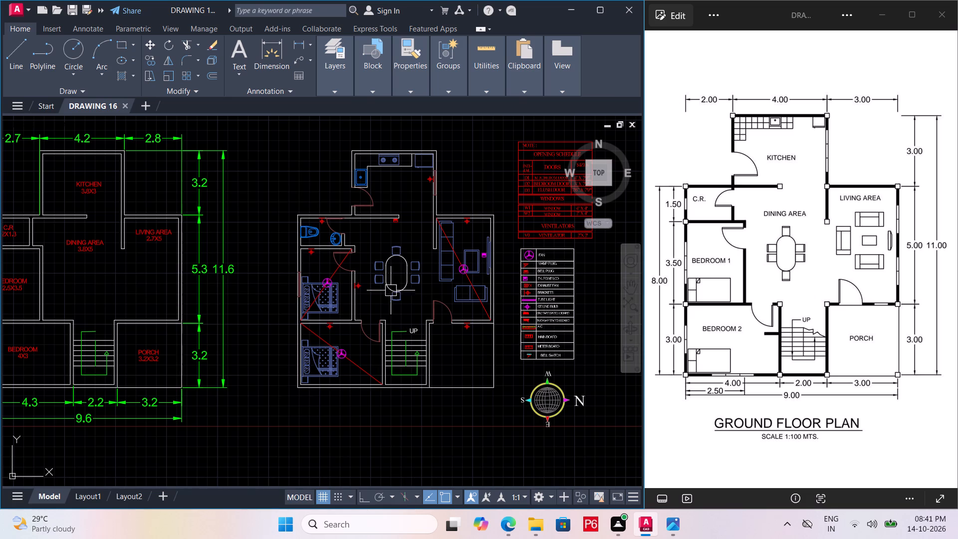
key("ctrl+s")
key("ctrl+s")
key("ctrl+s")
Draw a short horizontal line across the C.R.'s left wall, level with the middle of the toilet.
scroll(299, 232, "up", 4)
type("L")
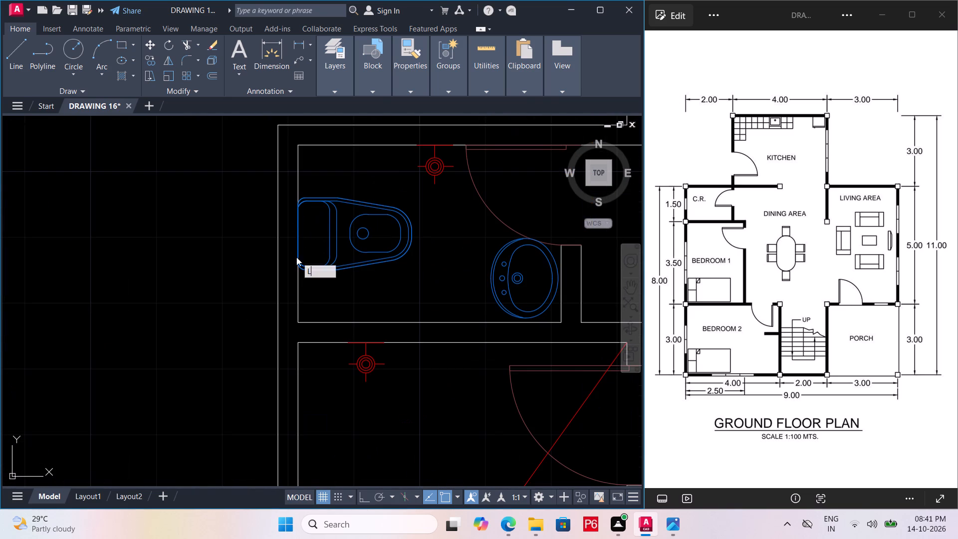
key("space")
scroll(296, 255, "up", 2)
middle_click_drag(303, 224, 303, 268)
scroll(303, 225, "down", 1)
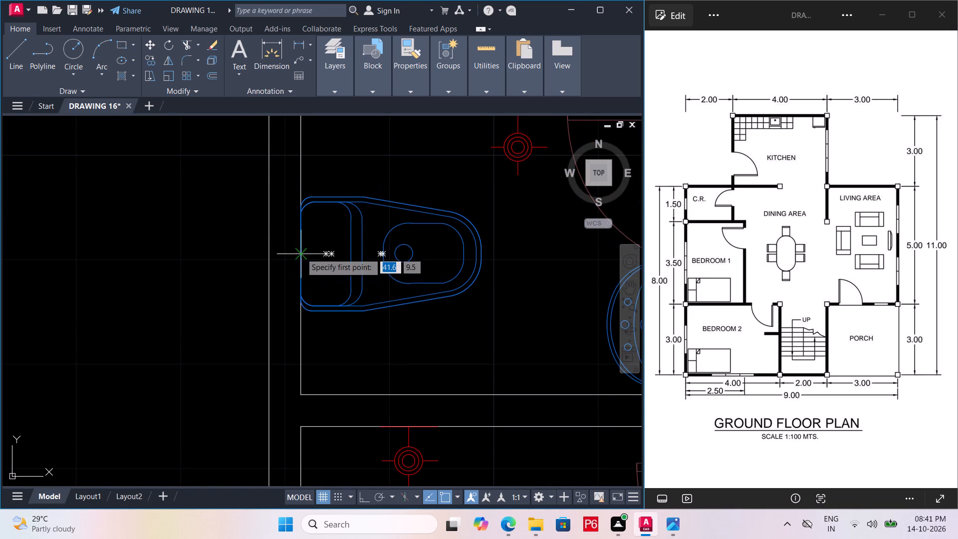
middle_click_drag(301, 253, 301, 281)
left_click(301, 283)
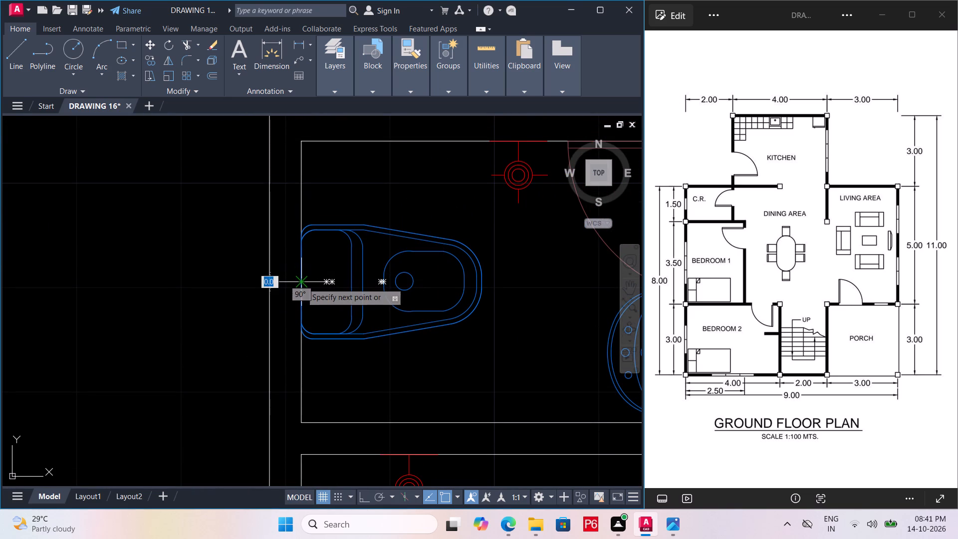
left_click(267, 282)
key("Escape")
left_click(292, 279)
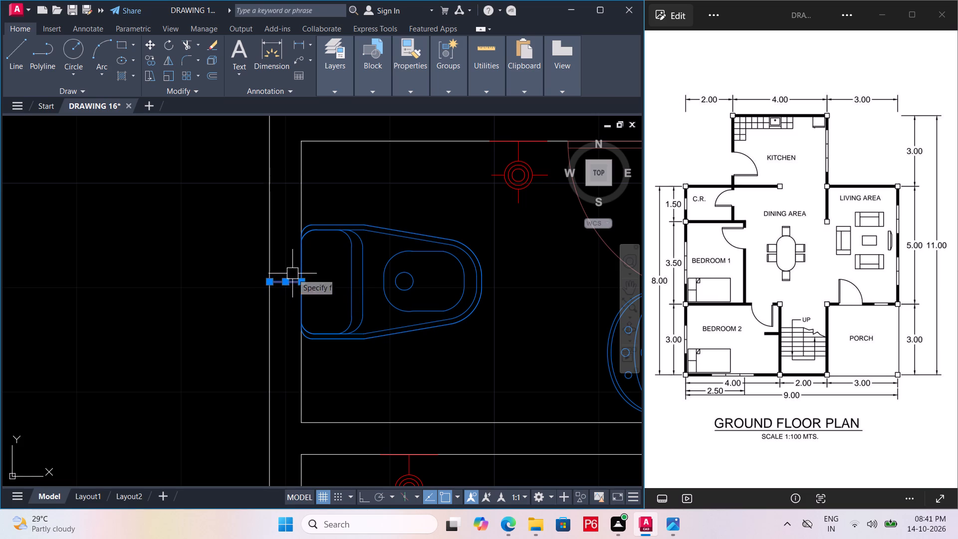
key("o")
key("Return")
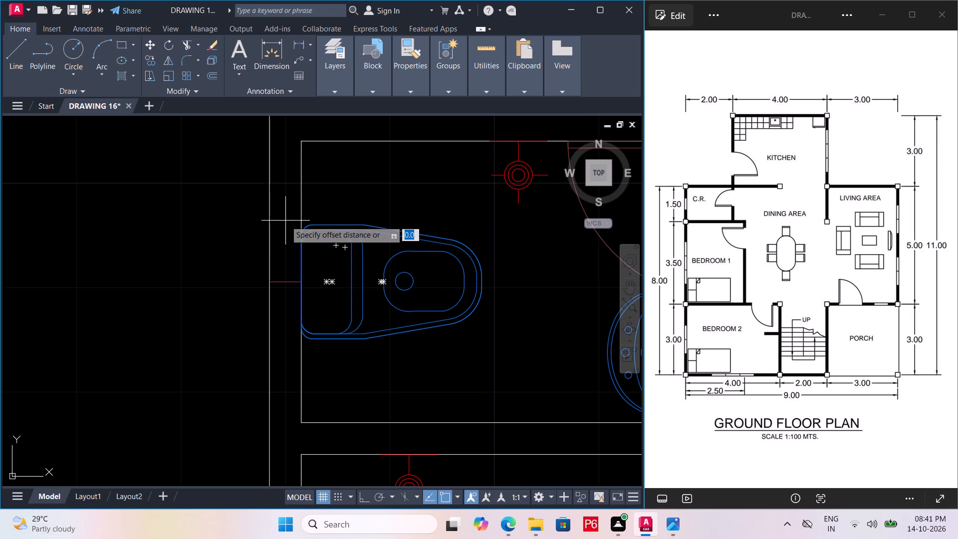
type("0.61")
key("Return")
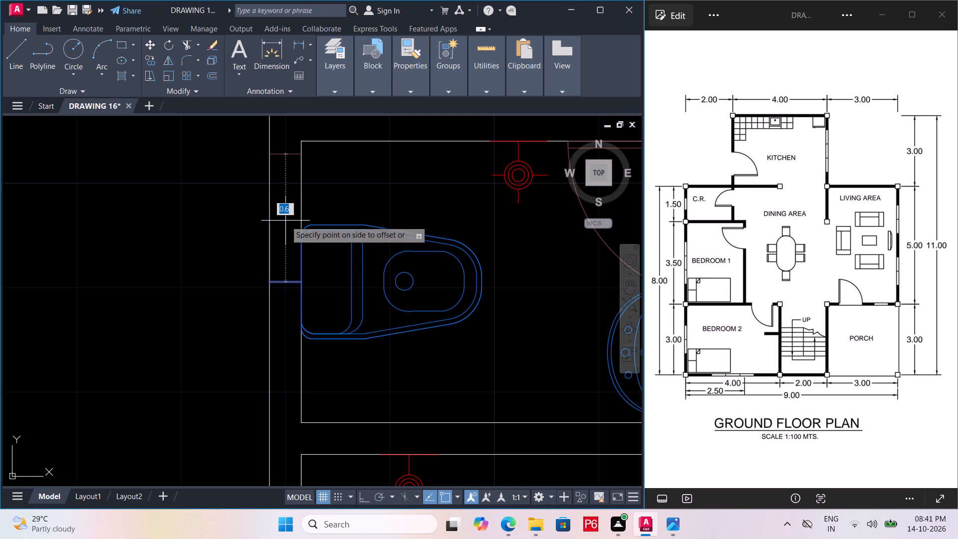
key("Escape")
Offset the short cross line in the C.R.'s left wall 0.30 upward and 0.30 downward, and save the drawing.
left_click(290, 285)
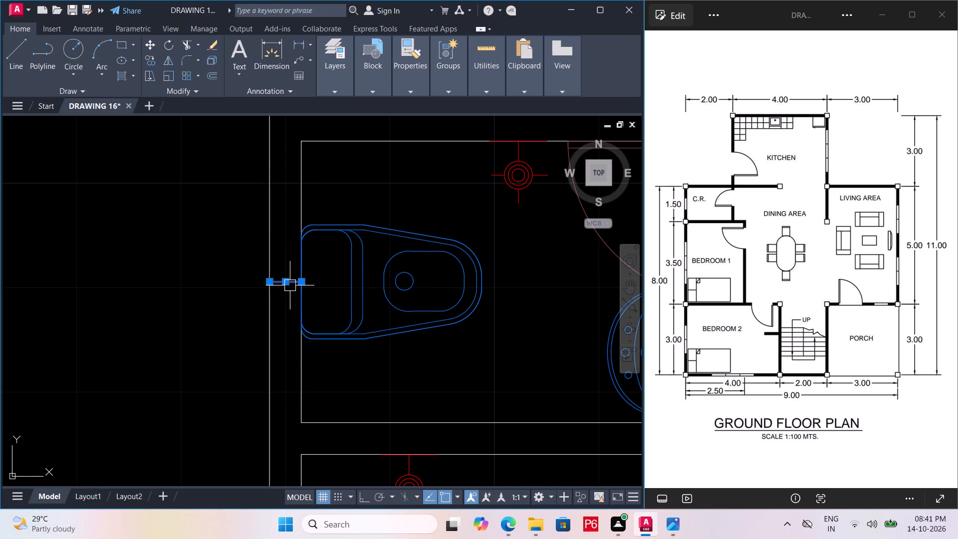
key("o")
key("Return")
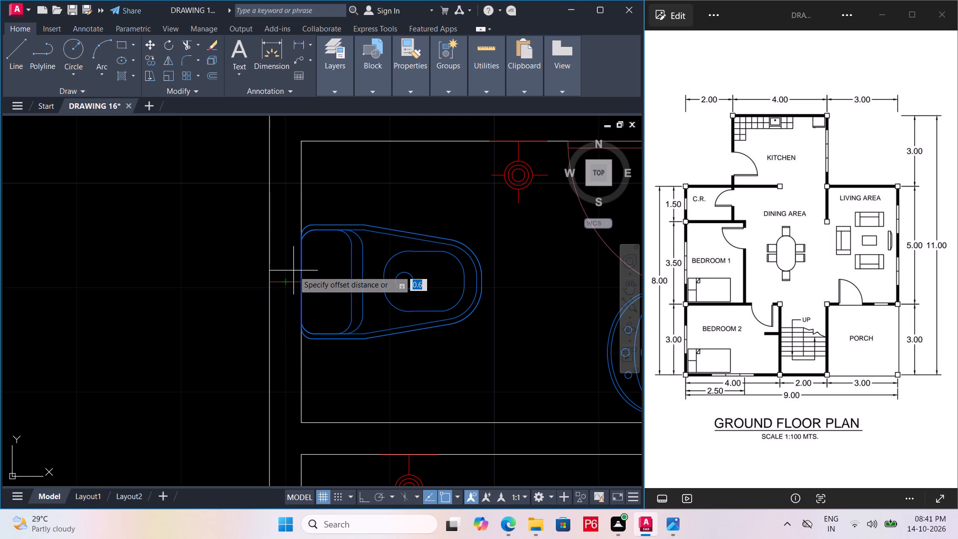
type("0.30")
key("Return")
left_click(305, 243)
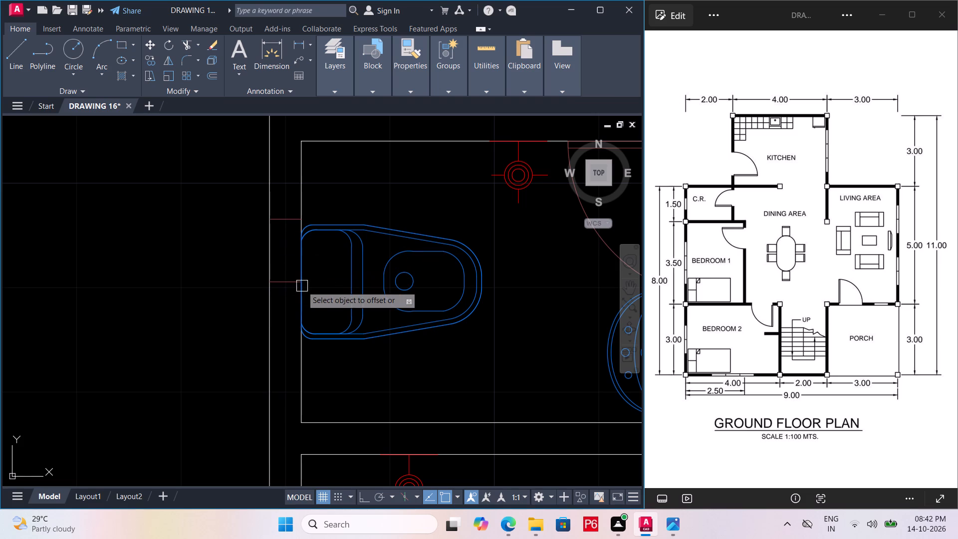
left_click_drag(294, 282, 294, 288)
left_click(287, 333)
key("ctrl+s")
key("ctrl+s")
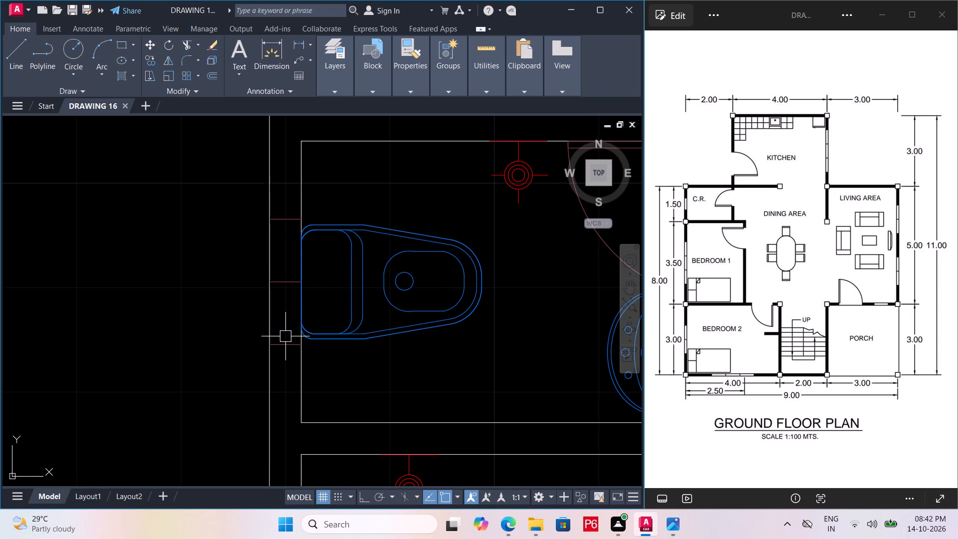
Draw a vertical line in the C.R.'s left wall joining the midpoints of the lower and upper cross lines.
type("L")
key("space")
left_click_drag(286, 347, 286, 337)
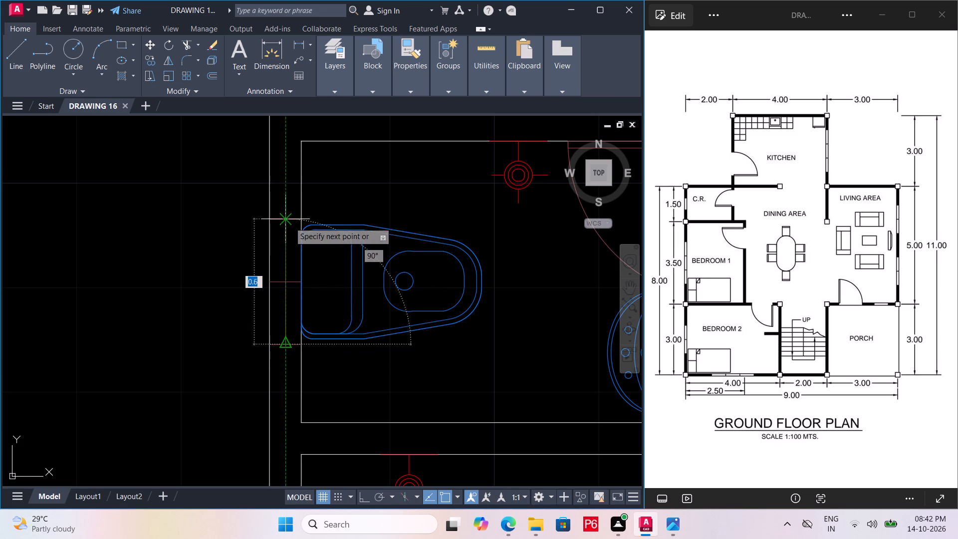
left_click(289, 222)
key("Escape")
Delete the middle cross line between the two offset lines in the C.R.'s left wall.
left_click(293, 282)
key("Delete")
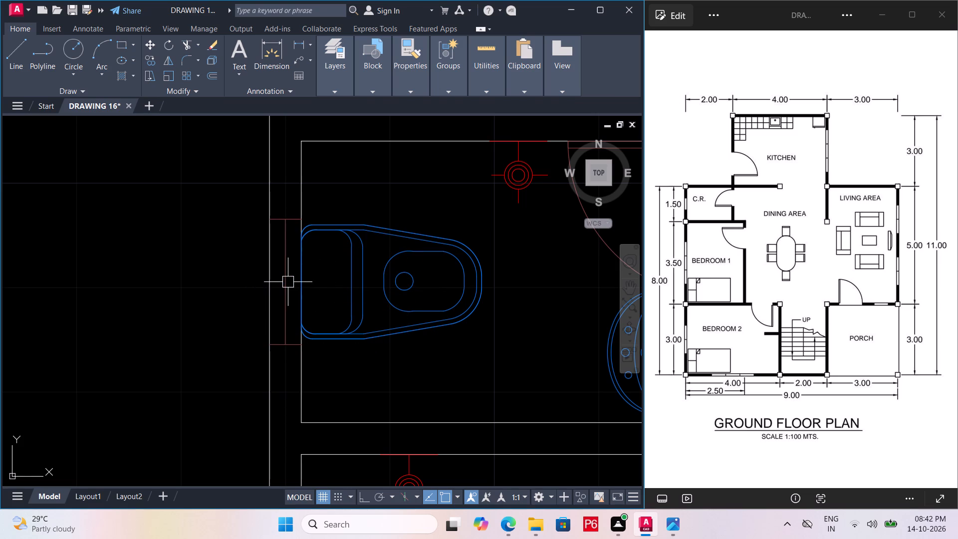
Offset the vertical line in the C.R.'s left wall 0.0254 to each side.
left_click(287, 278)
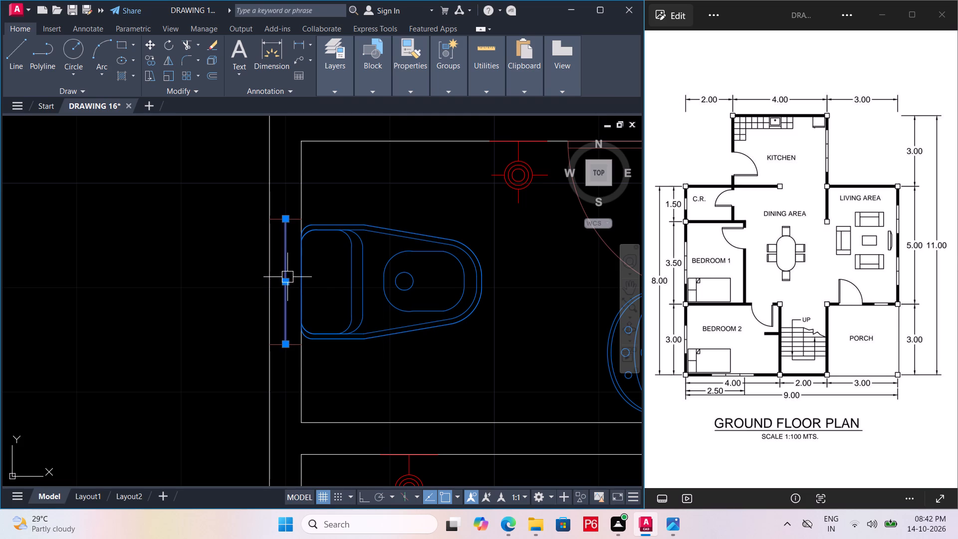
key("o")
key("Return")
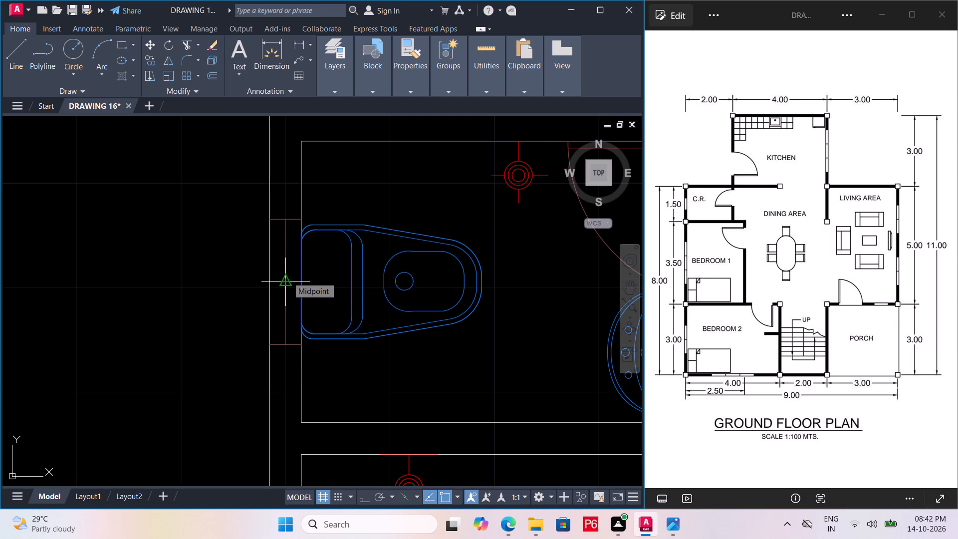
type("0.025")
key("4")
key("Return")
left_click(309, 269)
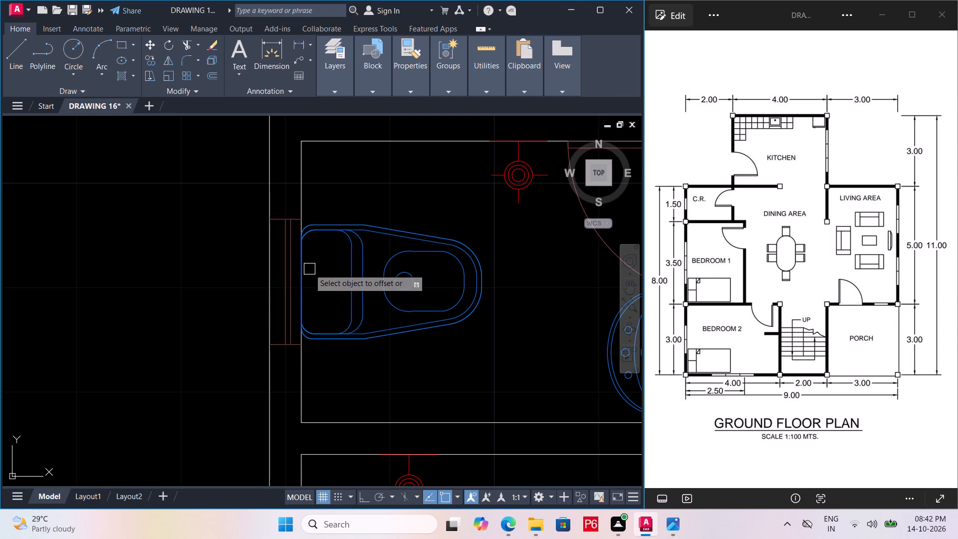
scroll(285, 275, "up", 2)
left_click(285, 275)
left_click(259, 281)
key("Escape")
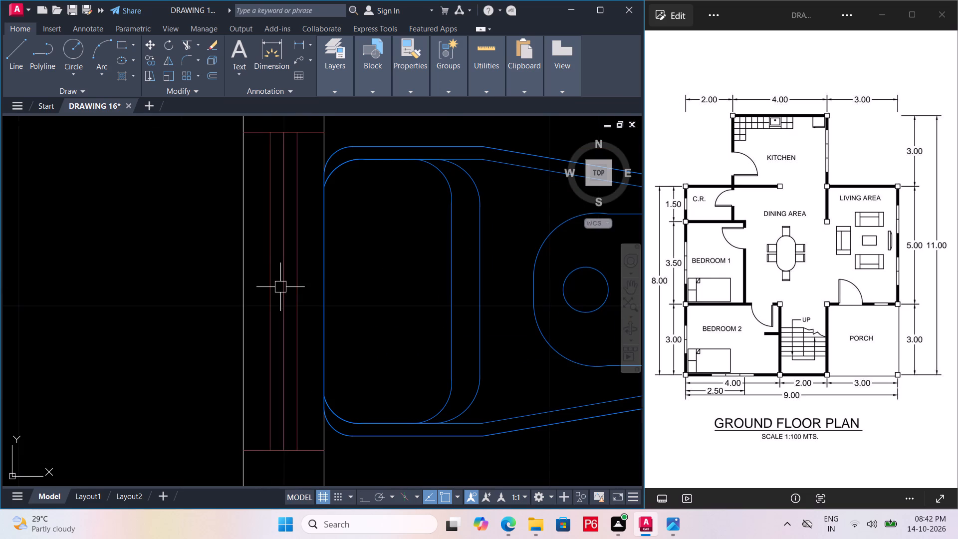
Delete the centre vertical line between the two offsets in the C.R.'s left wall and save the drawing.
left_click(280, 287)
key("Delete")
scroll(282, 282, "down", 2)
key("ctrl+s")
scroll(281, 282, "down", 3, "ctrl")
key("ctrl+s")
key("ctrl+s")
key("ctrl+s")
key("ctrl+s")
key("ctrl+s")
key("ctrl+s")
scroll(354, 290, "down", 1)
Draw a short horizontal line across Bedroom 2's left wall from the midpoint of its inner wall line.
middle_click_drag(355, 290, 290, 249)
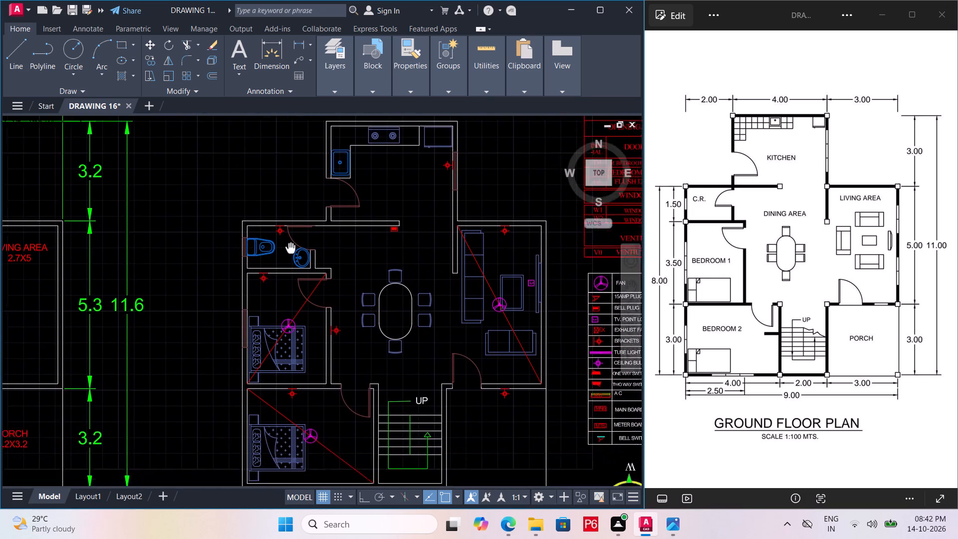
middle_click_drag(290, 249, 291, 204)
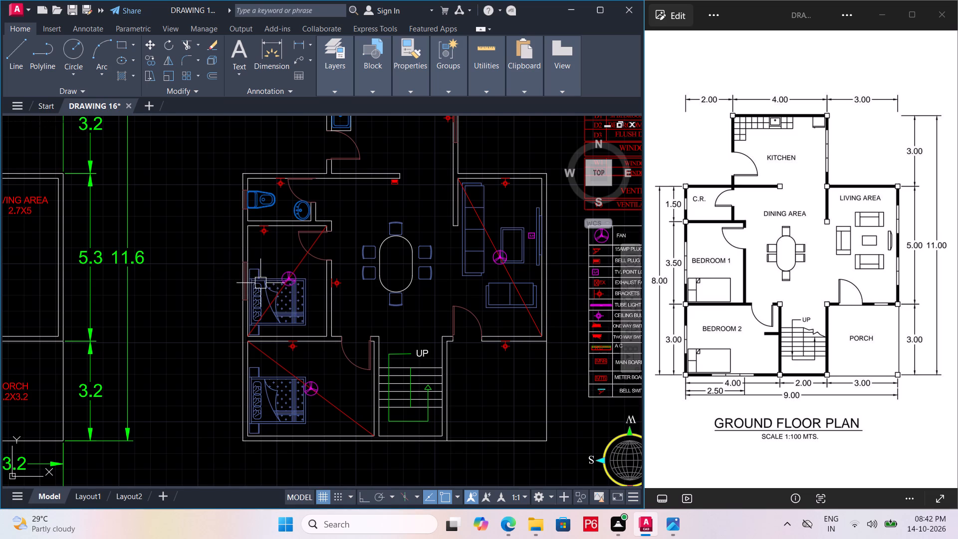
middle_click_drag(264, 289, 289, 265)
scroll(267, 323, "up", 2)
middle_click_drag(293, 362, 305, 271)
key("l")
key("space")
scroll(279, 342, "up", 1)
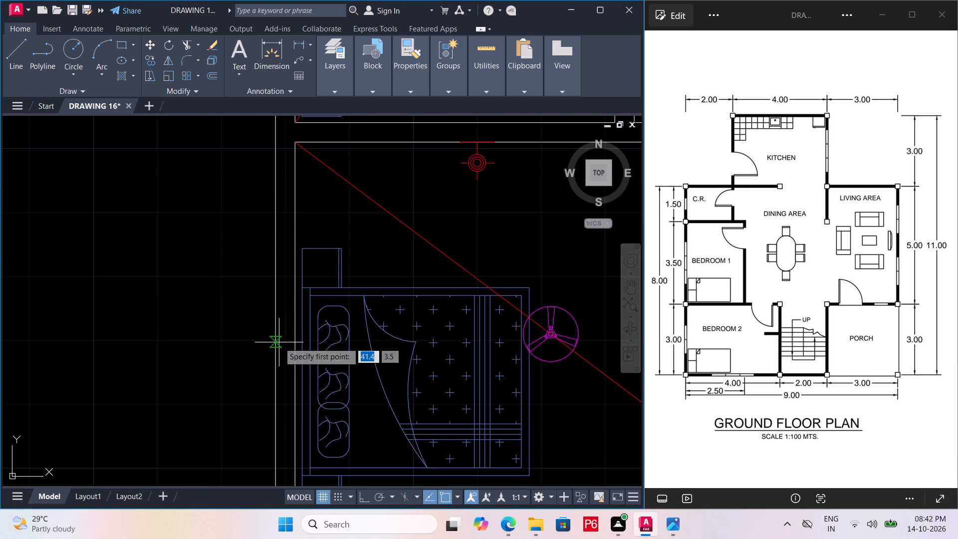
left_click(297, 335)
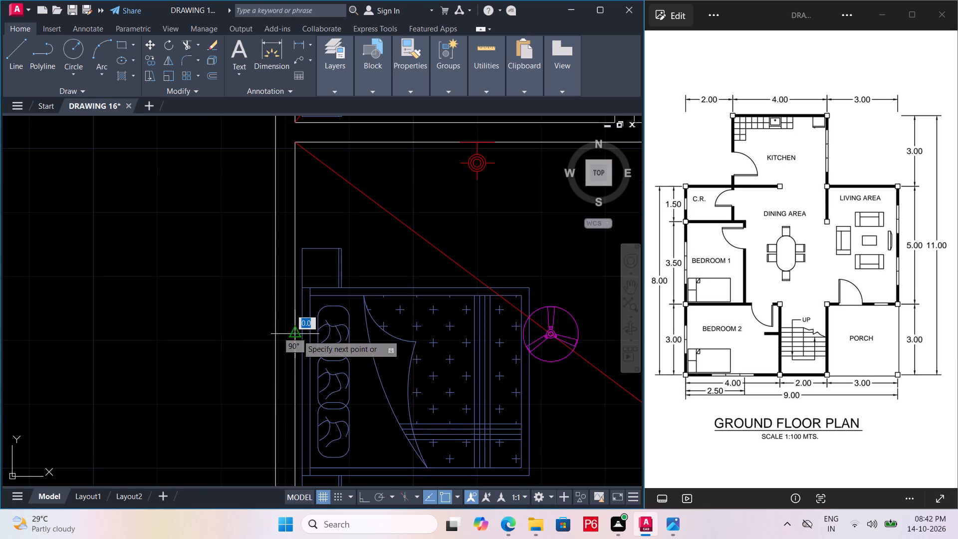
left_click(277, 335)
key("Escape")
Offset the short cross line in Bedroom 2's left wall 0.61 upward and downward, and save the drawing.
left_click(288, 335)
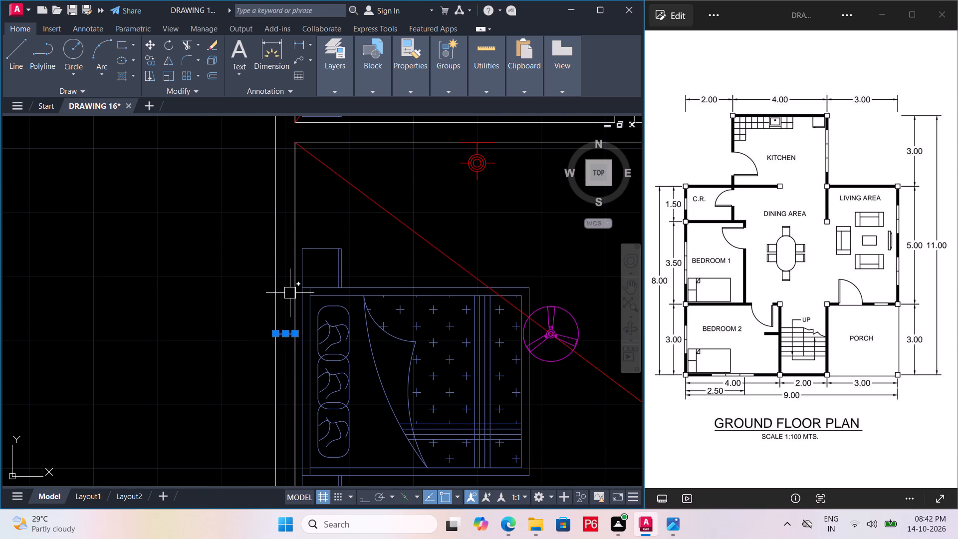
key("o")
key("Return")
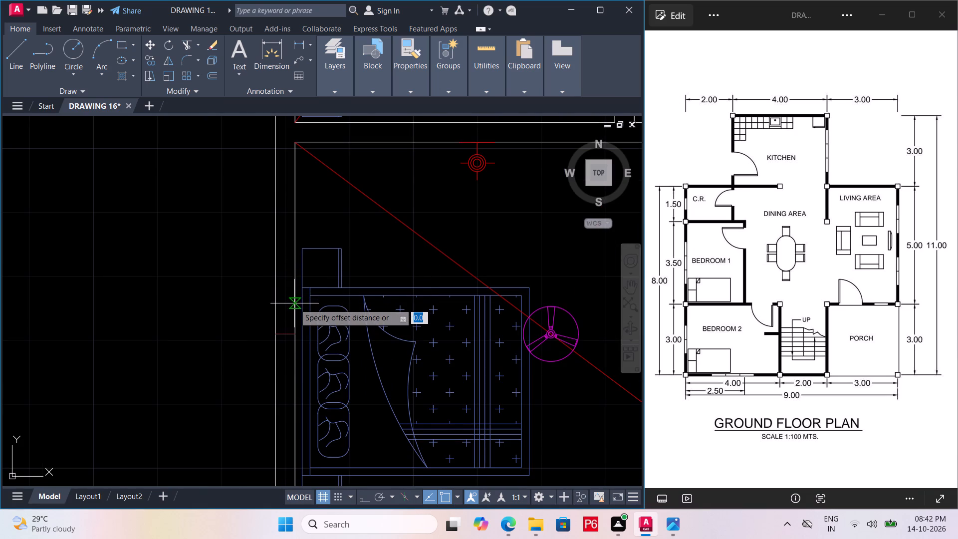
type("0.")
type("61")
key("Return")
left_click(305, 269)
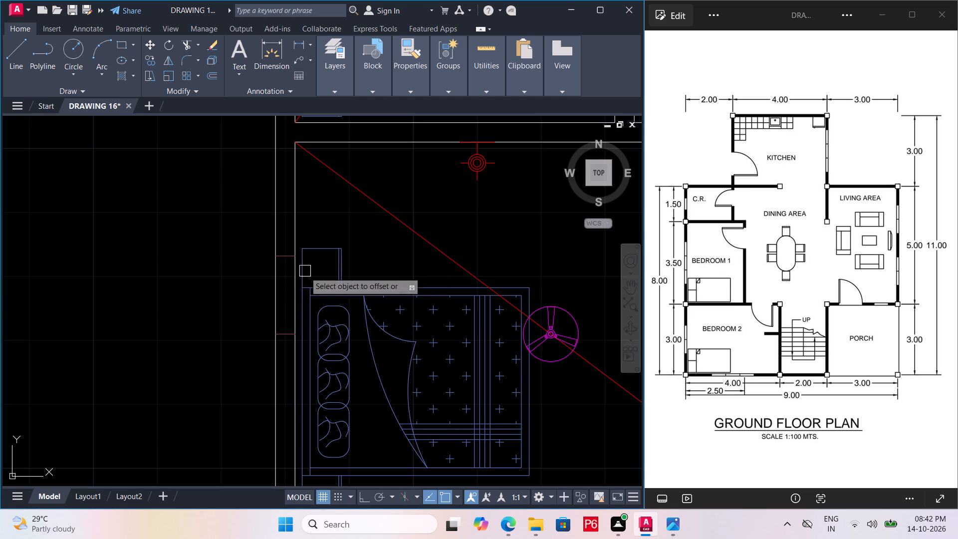
left_click_drag(287, 334, 287, 338)
left_click_drag(289, 394, 289, 389)
key("ctrl+s")
key("ctrl+s")
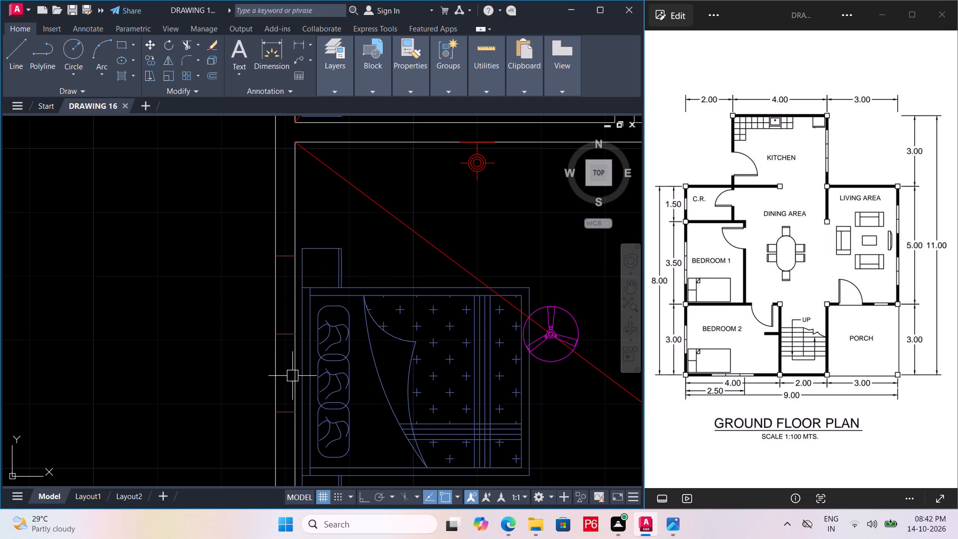
Draw a vertical line in Bedroom 2's left wall joining the midpoints of the lower and upper cross lines.
type("L")
key("space")
left_click_drag(287, 409, 289, 400)
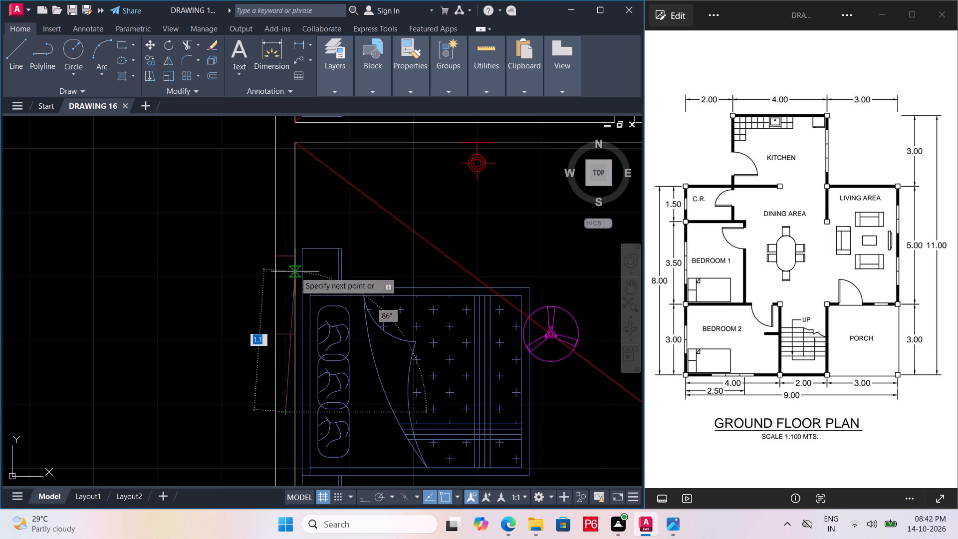
left_click(284, 256)
key("Escape")
Delete the middle cross line between the two offset lines in Bedroom 2's left wall.
left_click(289, 333)
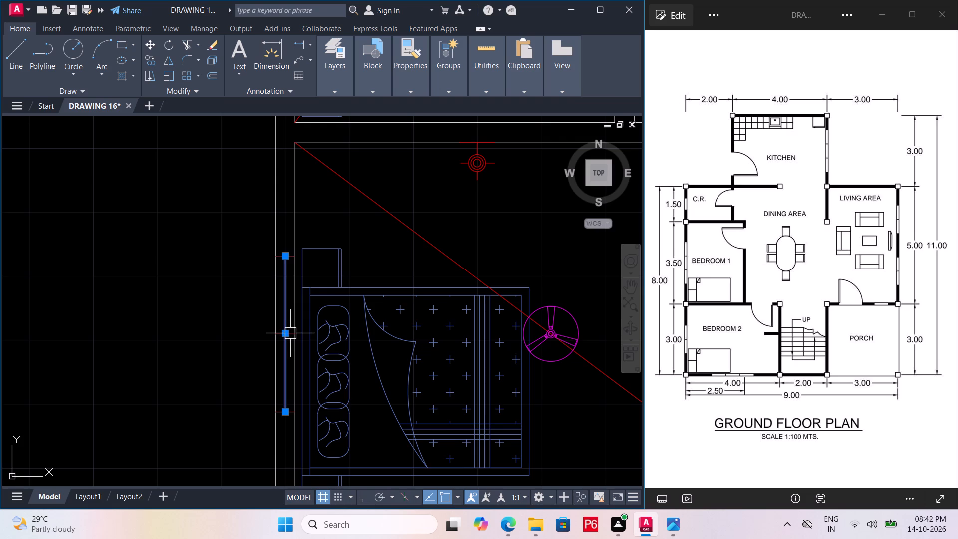
scroll(290, 333, "up", 1)
key("Escape")
left_click(290, 333)
key("Delete")
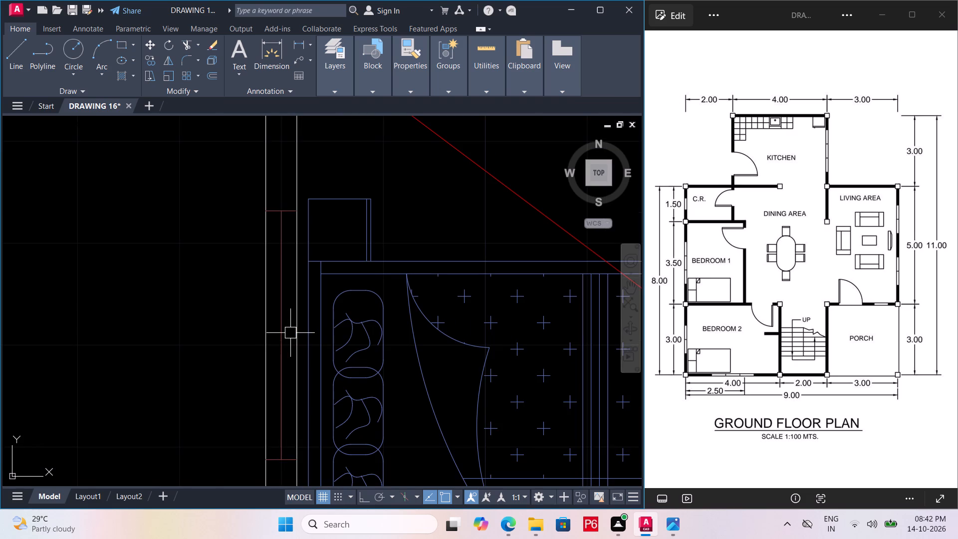
Offset the vertical line in Bedroom 2's left wall 0.0254 to each side and save the drawing.
left_click(282, 334)
key("o")
key("Return")
type("0.0254")
key("Return")
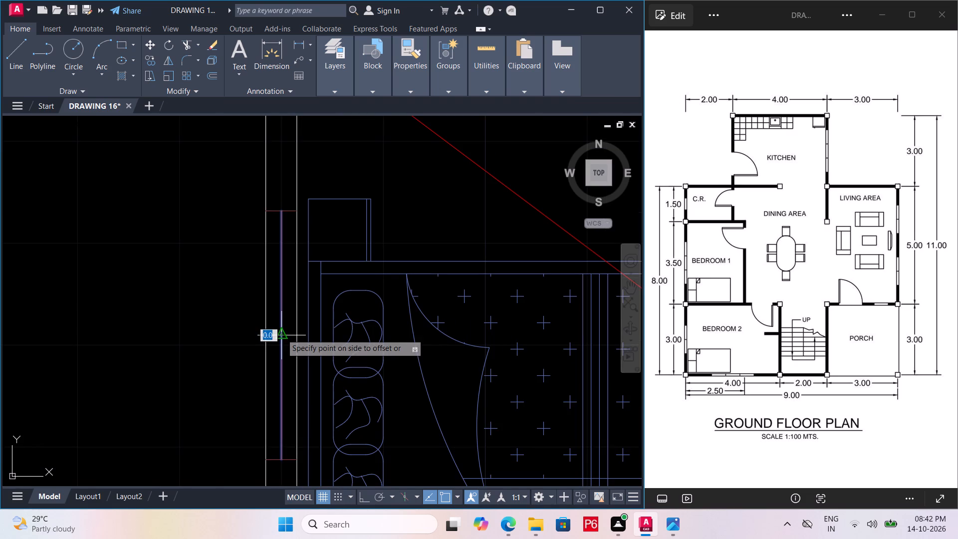
left_click(304, 322)
scroll(278, 343, "up", 1)
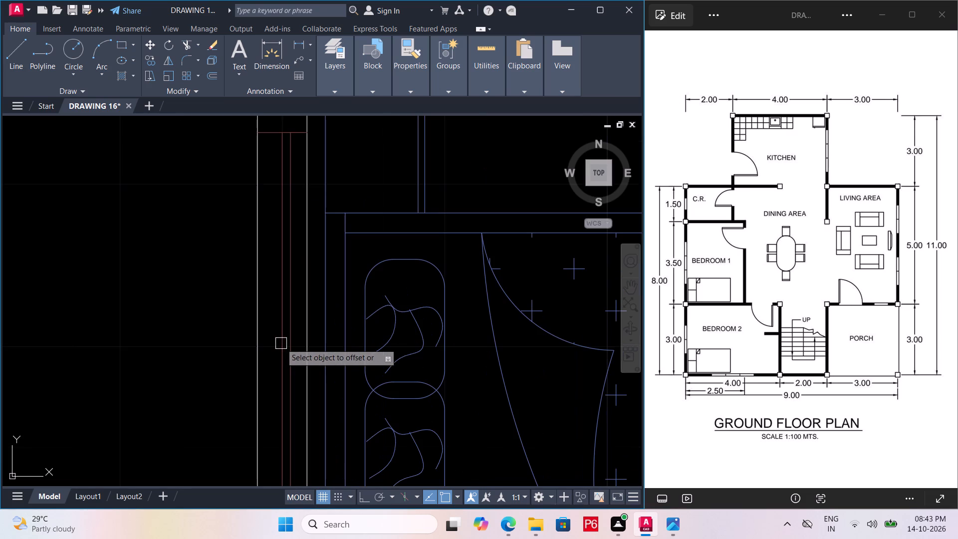
left_click(281, 343)
left_click(271, 347)
key("ctrl+s")
key("ctrl+s")
key("ctrl+s")
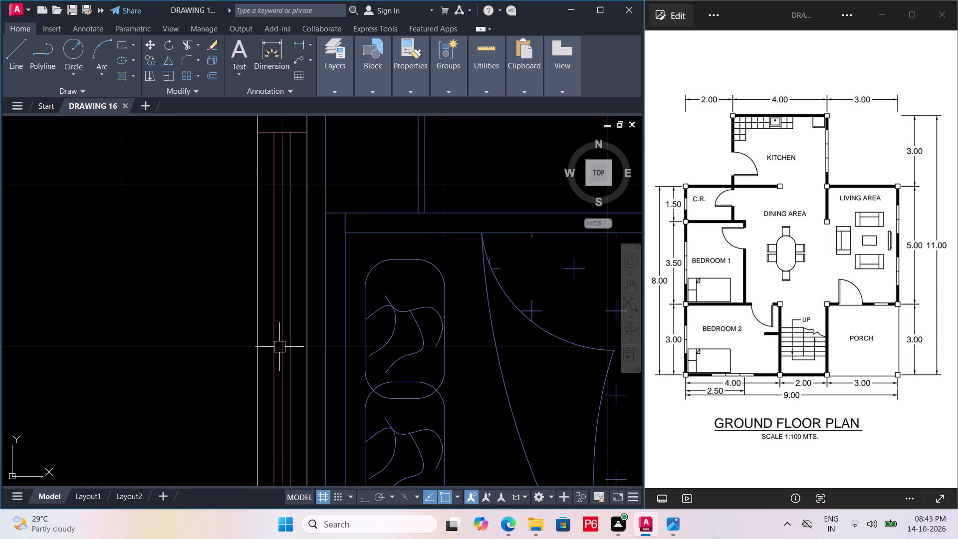
Delete the centre vertical line between the two offsets in Bedroom 2's left wall and save the drawing.
left_click(280, 348)
key("Delete")
scroll(280, 348, "down", 3)
middle_click_drag(279, 346, 273, 315)
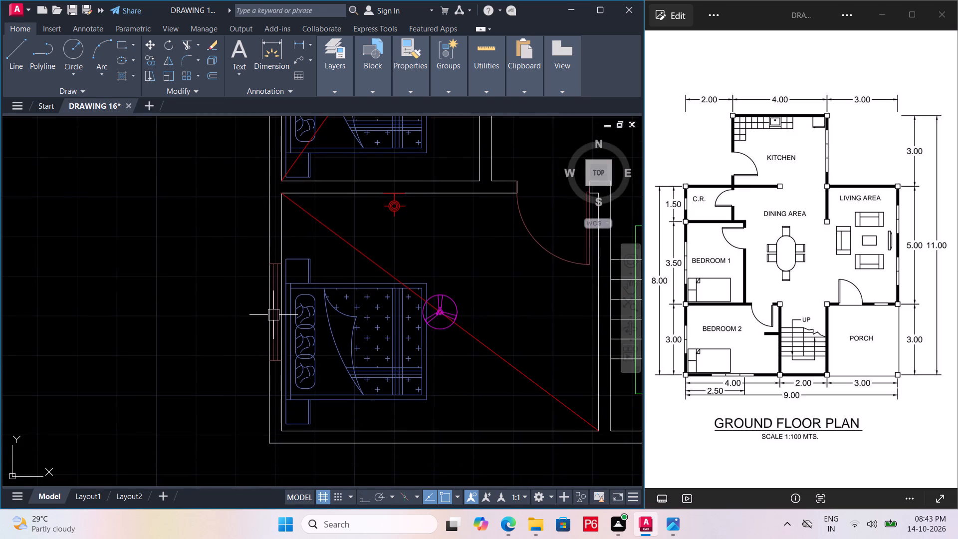
key("ctrl+s")
key("ctrl+s")
key("ctrl+s")
key("ctrl+s")
Draw a short vertical line across Bedroom 2's bottom wall from its inner midpoint with Ortho mode on, and save the drawing.
middle_click_drag(340, 332, 297, 324)
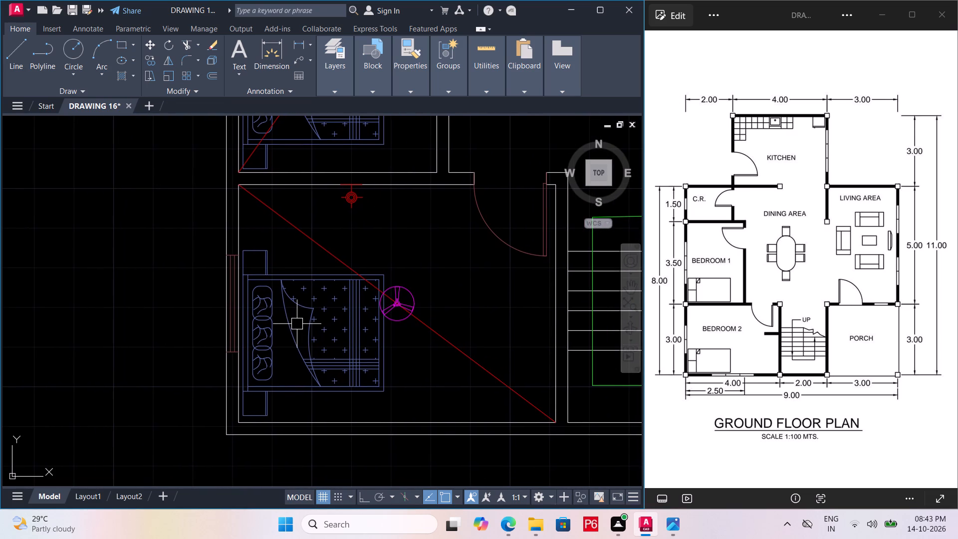
middle_click_drag(365, 323, 344, 288)
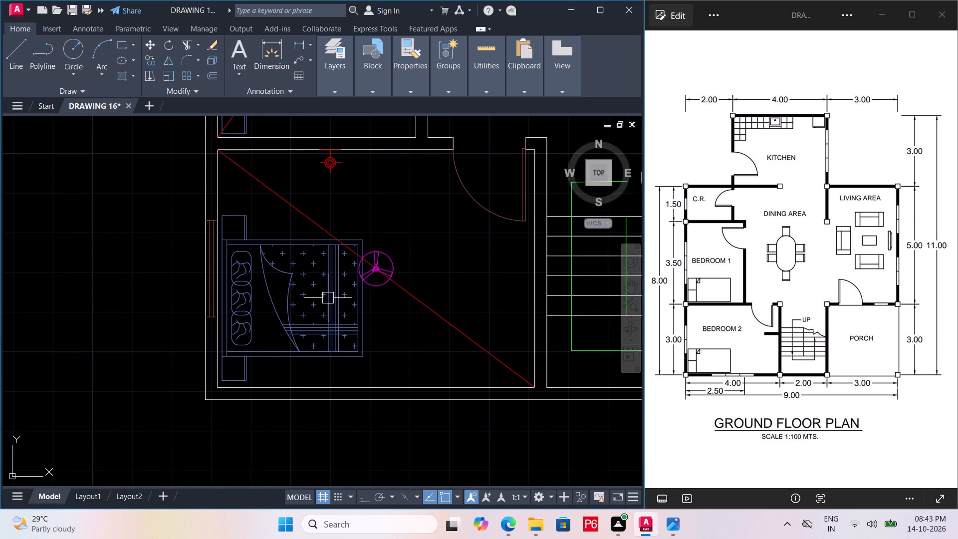
scroll(357, 390, "up", 1)
middle_click_drag(357, 385, 338, 342)
key("l")
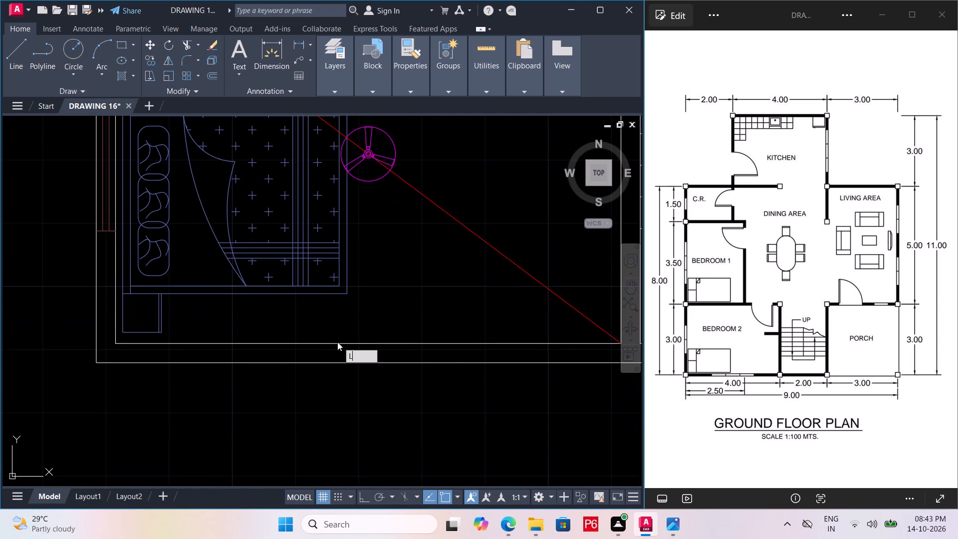
key("space")
left_click(364, 342)
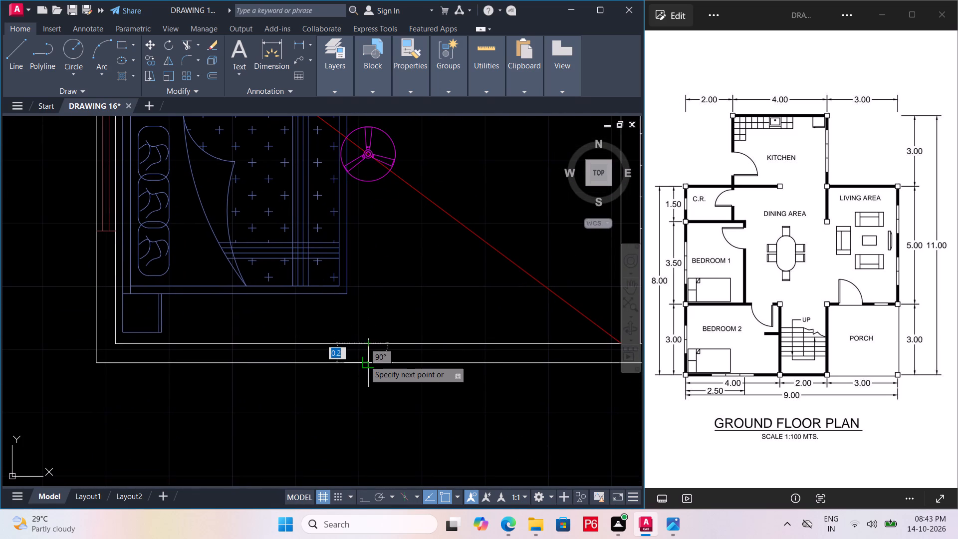
scroll(362, 371, "up", 2)
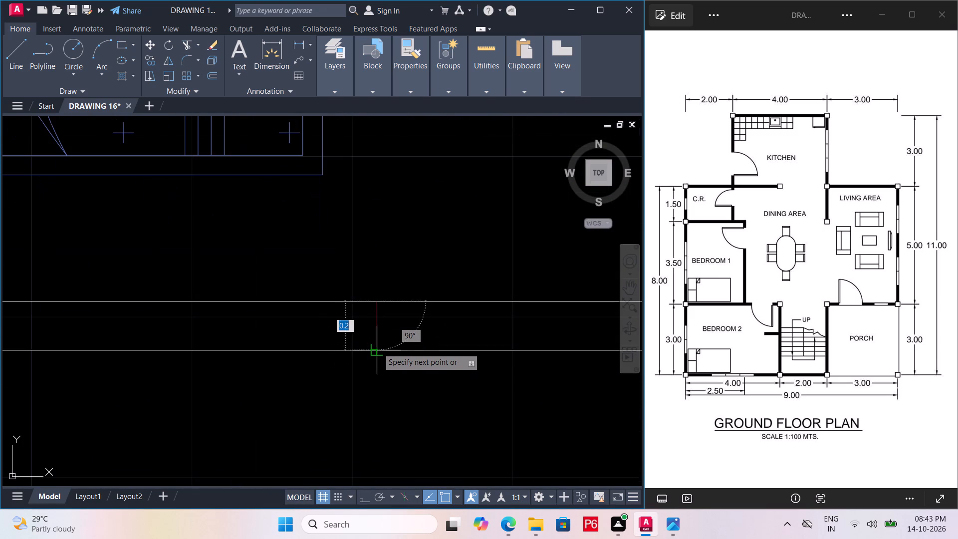
key("F9")
key("F8")
key("F9")
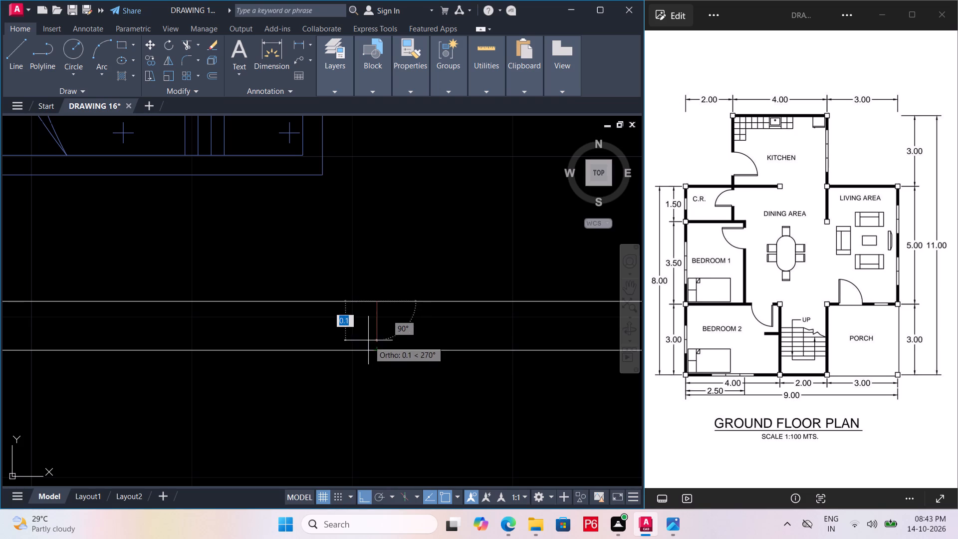
left_click(379, 350)
scroll(358, 350, "down", 2)
key("ctrl+s")
key("ctrl+s")
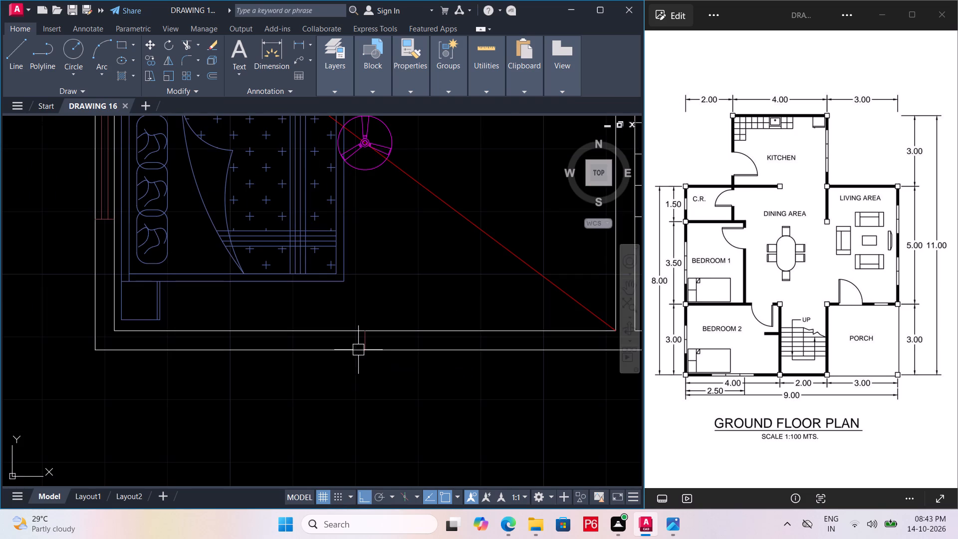
key("ctrl+s")
key("ctrl+s")
Offset the short cross line in Bedroom 2's bottom wall 0.61 to the right and left, and save the drawing.
left_click(363, 342)
key("o")
key("Return")
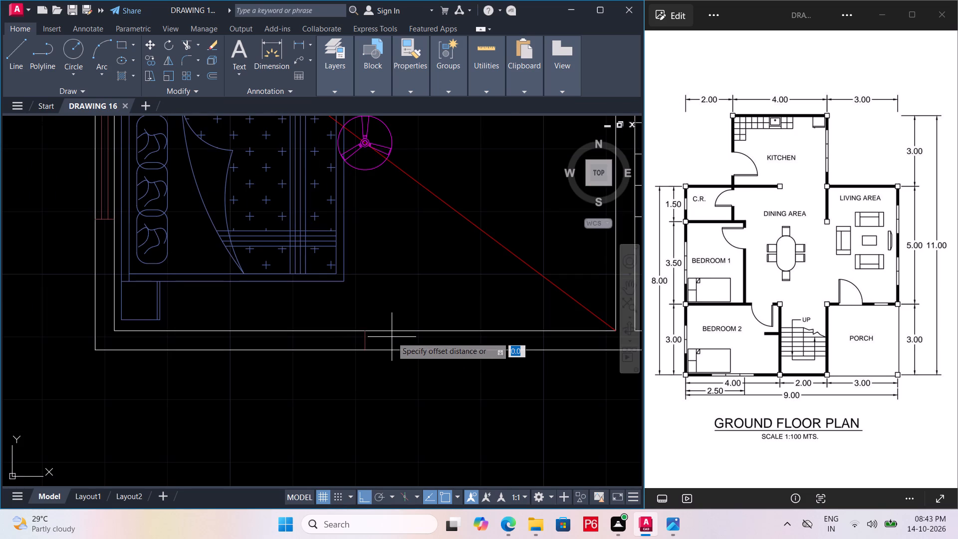
key("0")
type(".6")
key("1")
key("Return")
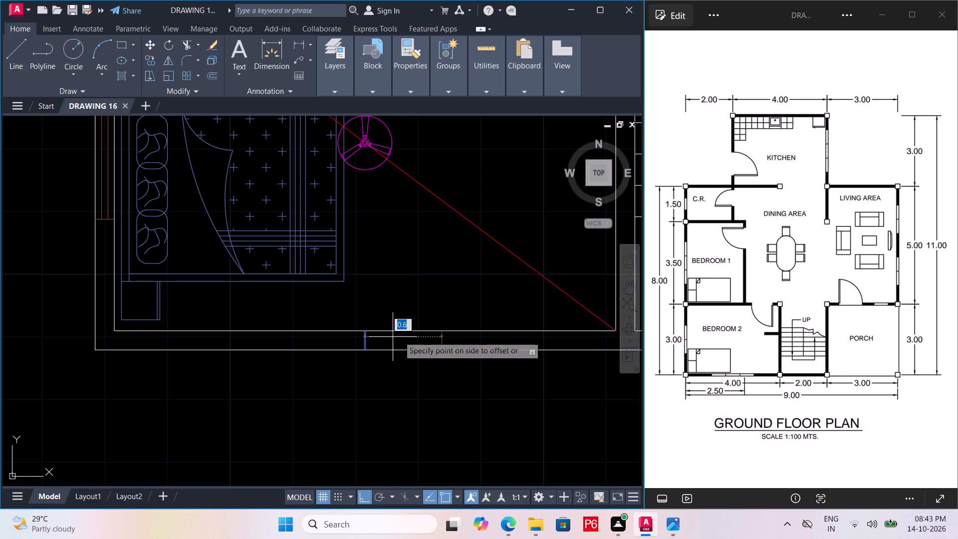
left_click(453, 325)
left_click_drag(453, 325, 445, 328)
left_click(368, 340)
left_click(288, 341)
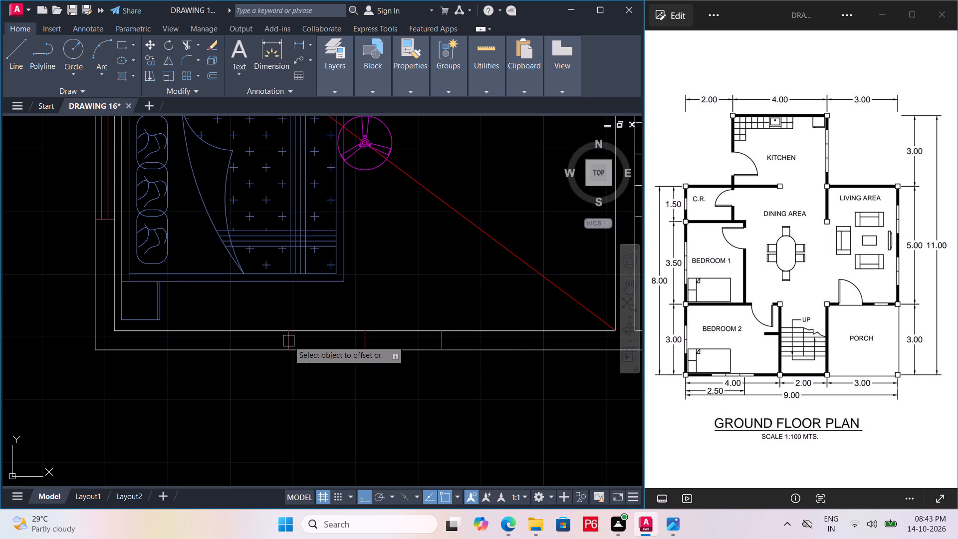
key("ctrl+s")
key("ctrl+s")
key("ctrl+s")
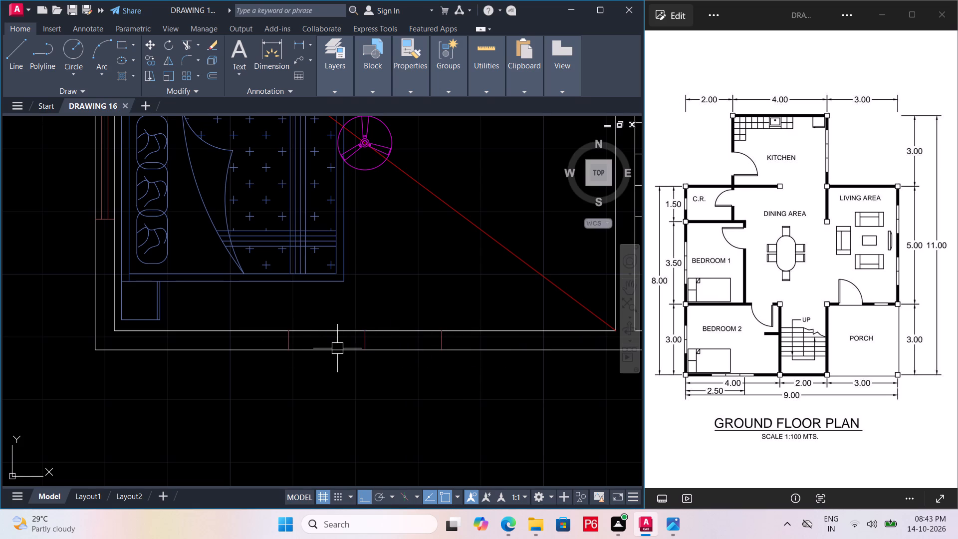
Draw a horizontal line in Bedroom 2's bottom wall joining the midpoints of the left and right cross lines.
key("l")
key("space")
left_click_drag(292, 339, 301, 339)
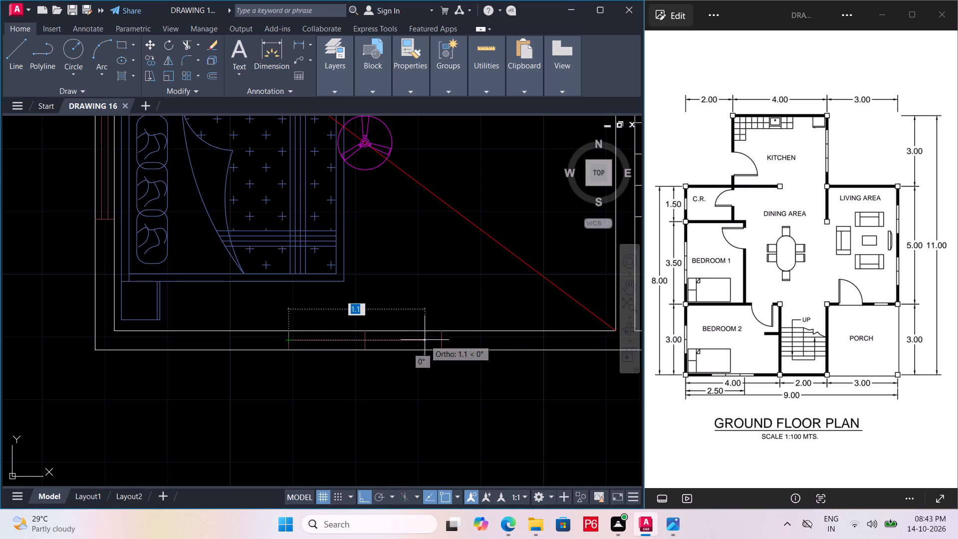
left_click(441, 340)
key("Escape")
Delete the short centre vertical line between the two end lines of the window in Bedroom 2's bottom wall.
left_click(365, 344)
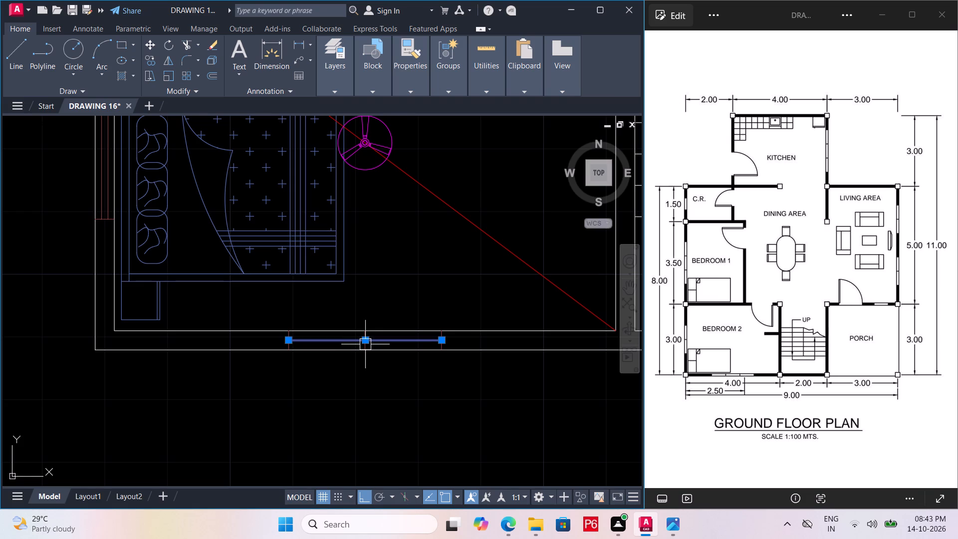
scroll(365, 346, "up", 2)
left_click(365, 346)
left_click(365, 346)
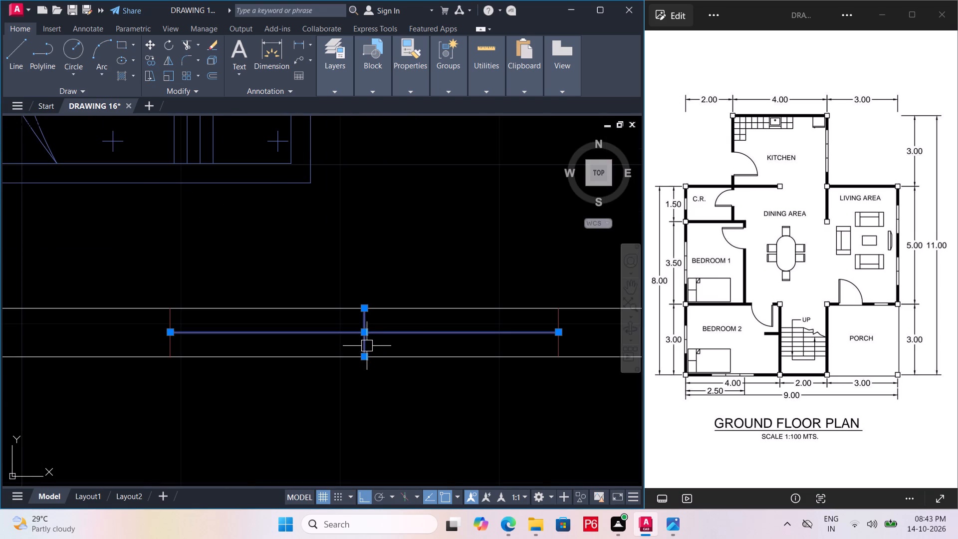
left_click(399, 388)
key("Escape")
key("Escape")
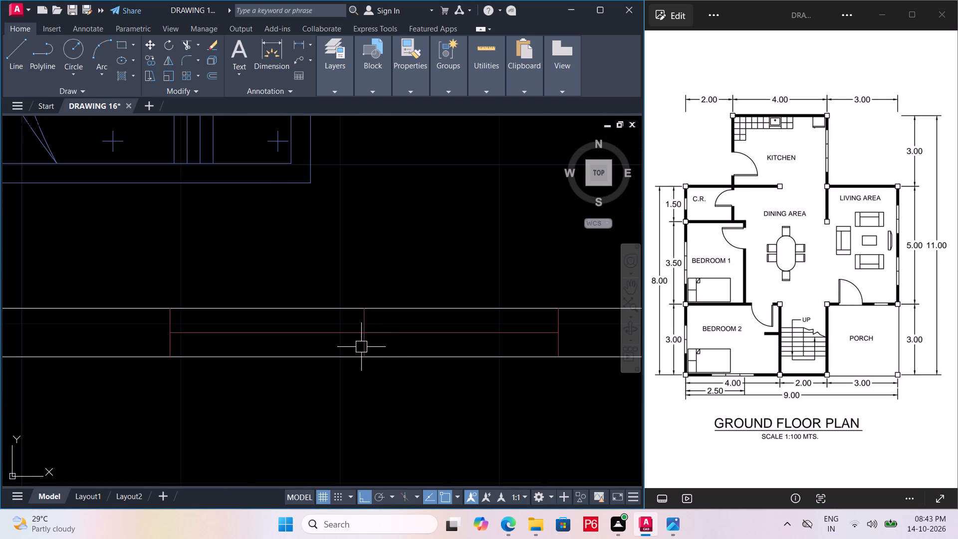
left_click(363, 347)
key("Delete")
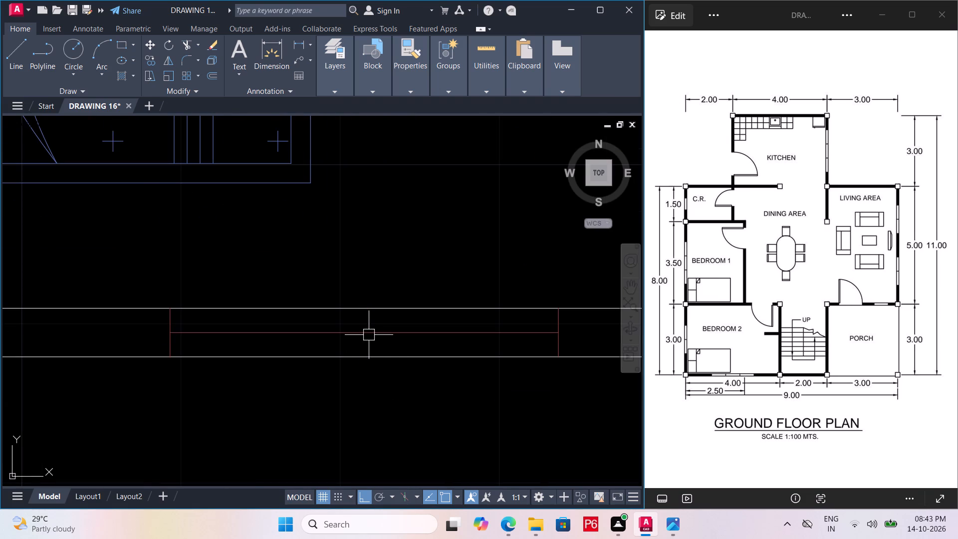
Offset the window's horizontal centre line 0.0254 upward, toward the inner face of Bedroom 2's bottom wall.
left_click(369, 335)
key("o")
key("Return")
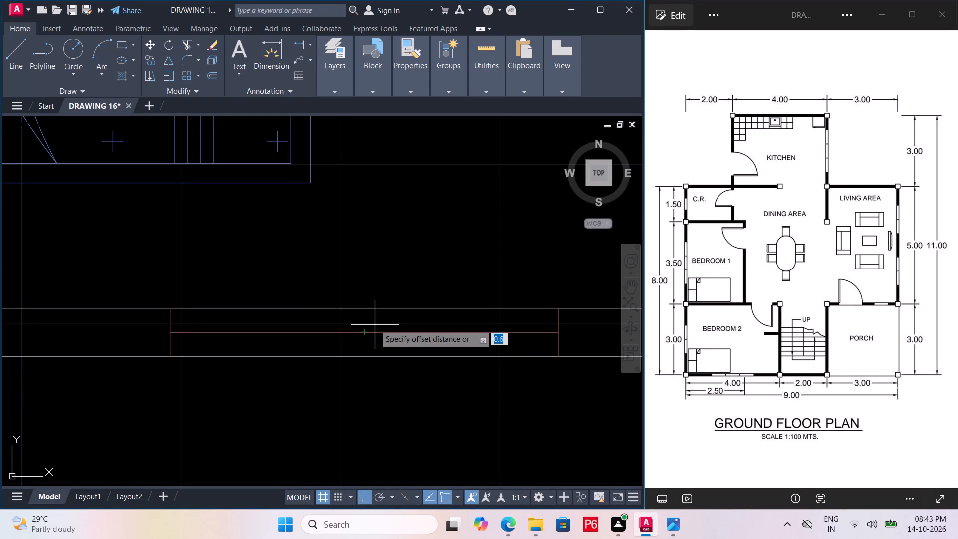
type("0.0254")
key("Return")
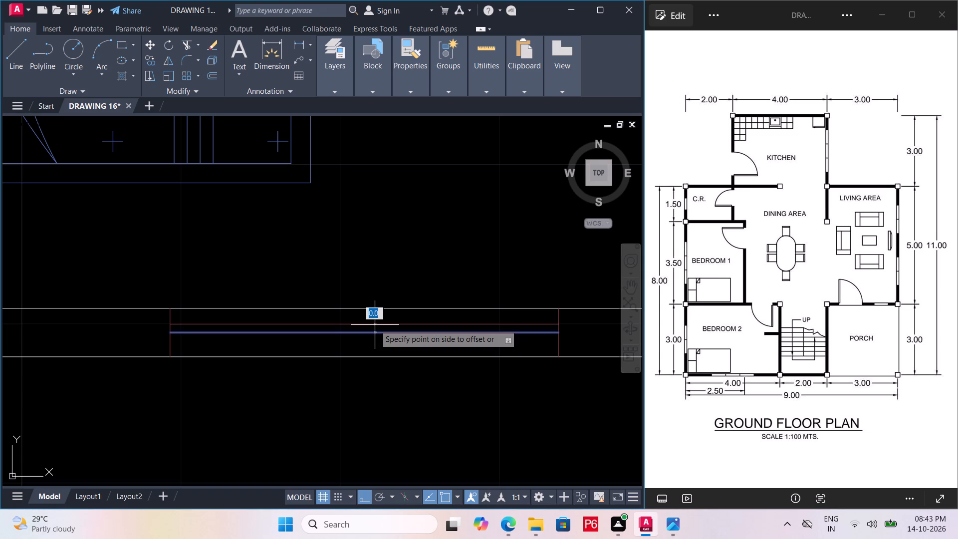
left_click(359, 317)
left_click(360, 330)
double_click(355, 354)
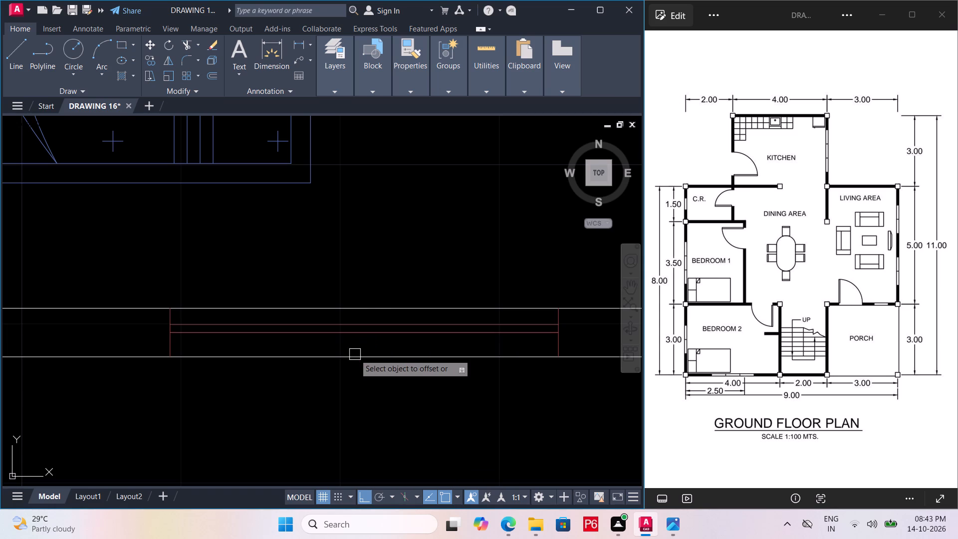
key("Escape")
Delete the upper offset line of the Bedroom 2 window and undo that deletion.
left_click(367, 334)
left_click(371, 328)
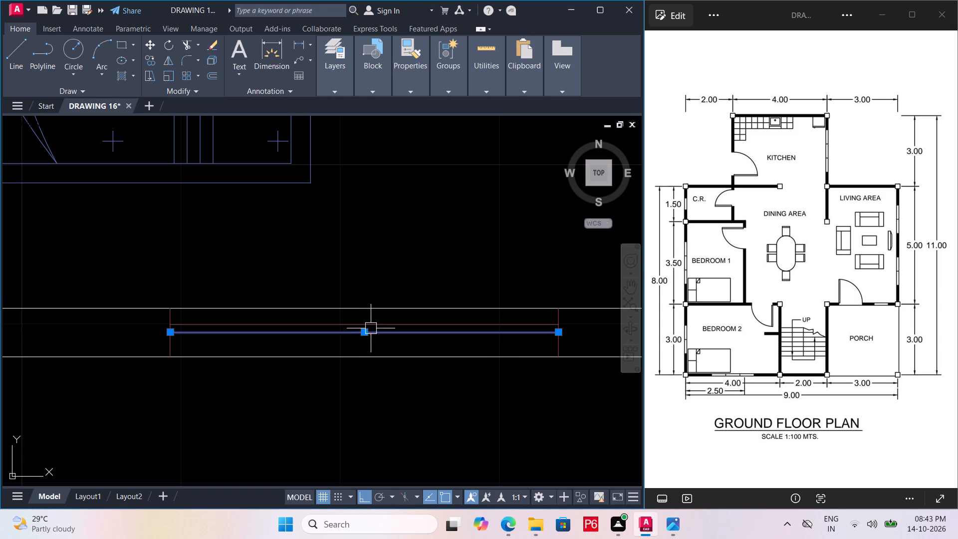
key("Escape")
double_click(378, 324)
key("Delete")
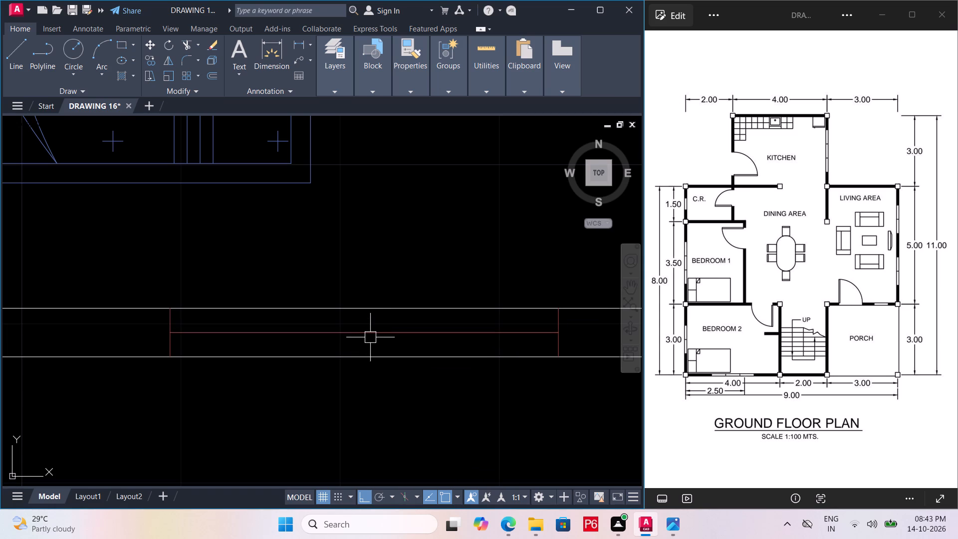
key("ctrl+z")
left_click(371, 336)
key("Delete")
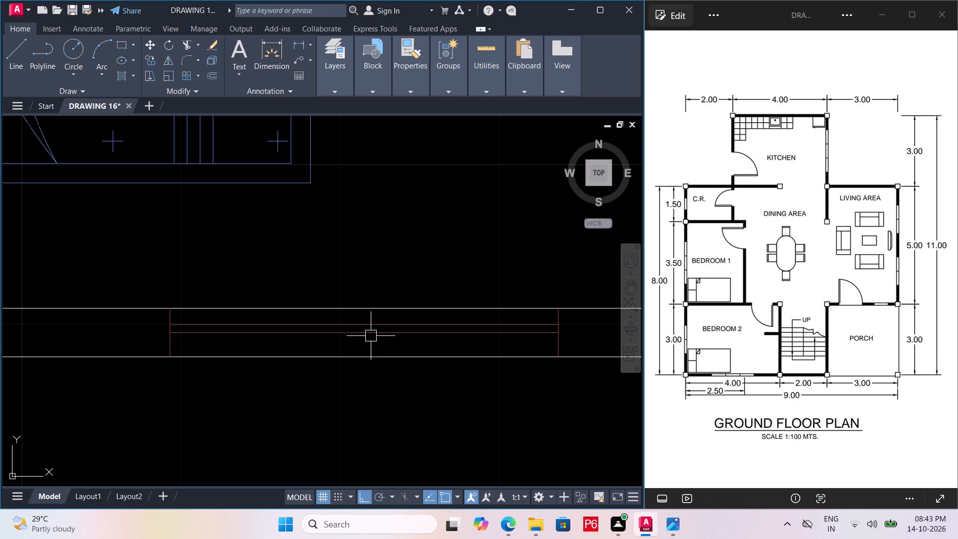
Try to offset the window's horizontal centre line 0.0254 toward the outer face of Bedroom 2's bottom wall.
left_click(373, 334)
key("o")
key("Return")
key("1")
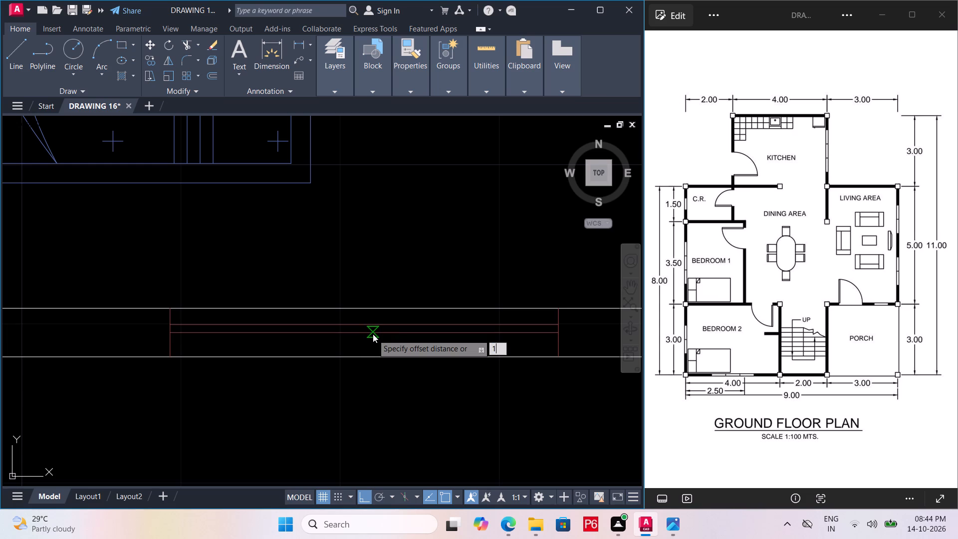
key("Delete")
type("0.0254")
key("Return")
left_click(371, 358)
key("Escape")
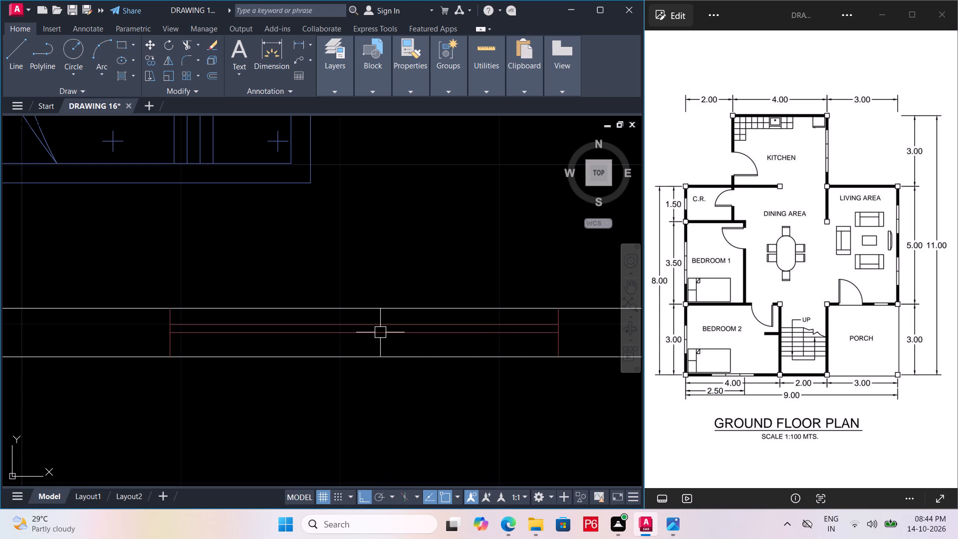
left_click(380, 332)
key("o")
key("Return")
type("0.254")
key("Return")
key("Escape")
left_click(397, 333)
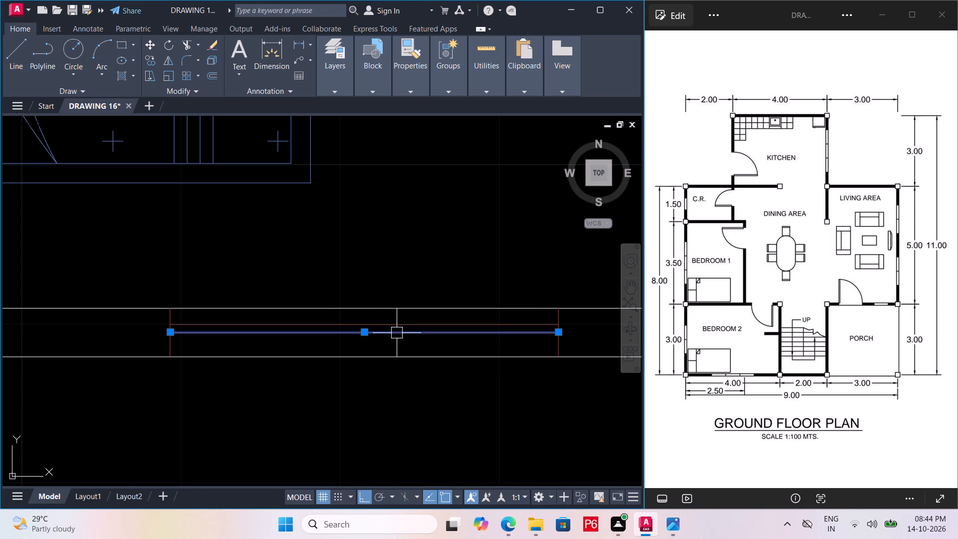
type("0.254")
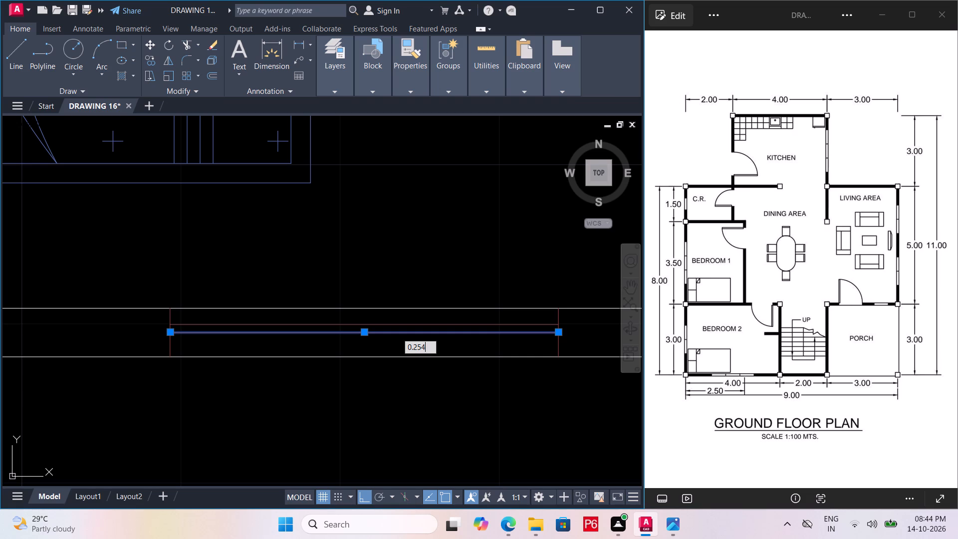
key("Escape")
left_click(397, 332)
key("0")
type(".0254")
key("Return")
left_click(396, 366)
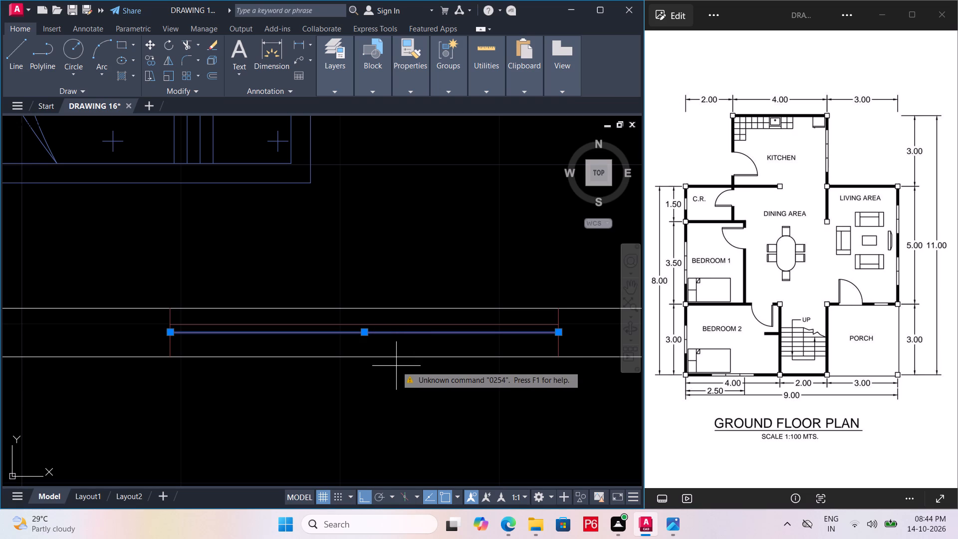
Offset the centre line of Bedroom 2's bottom-wall window 0.0254 downward, toward the outer face, and save the drawing.
scroll(342, 360, "down", 2)
middle_click_drag(339, 356, 322, 332)
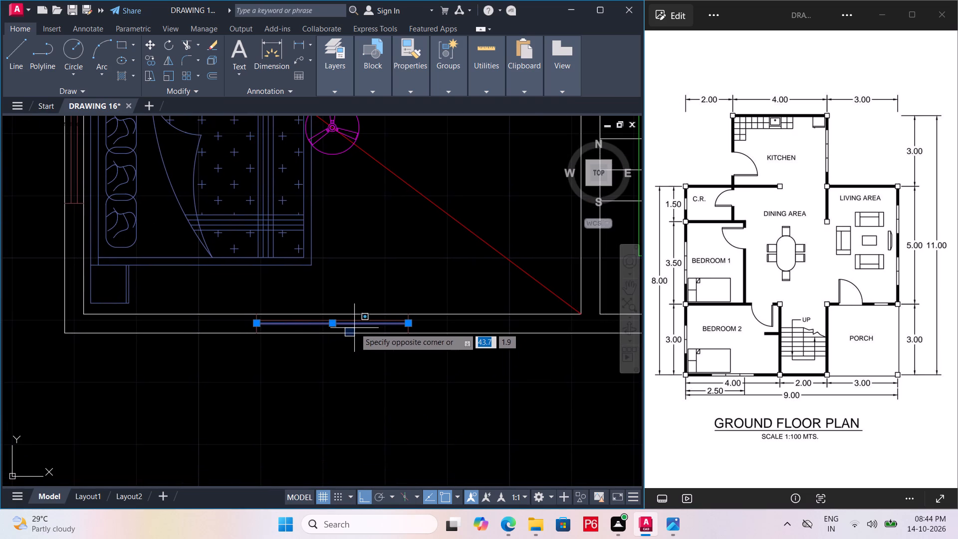
key("ctrl+s")
key("ctrl+s")
scroll(365, 325, "up", 3, "ctrl")
key("ctrl+s")
left_click(366, 324)
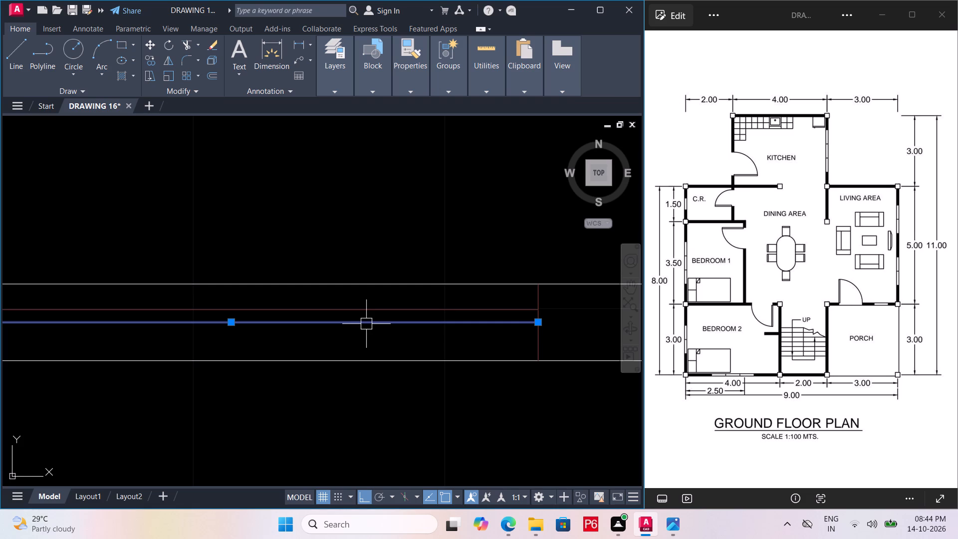
key("o")
key("Return")
type("0.0254")
key("Return")
left_click(364, 343)
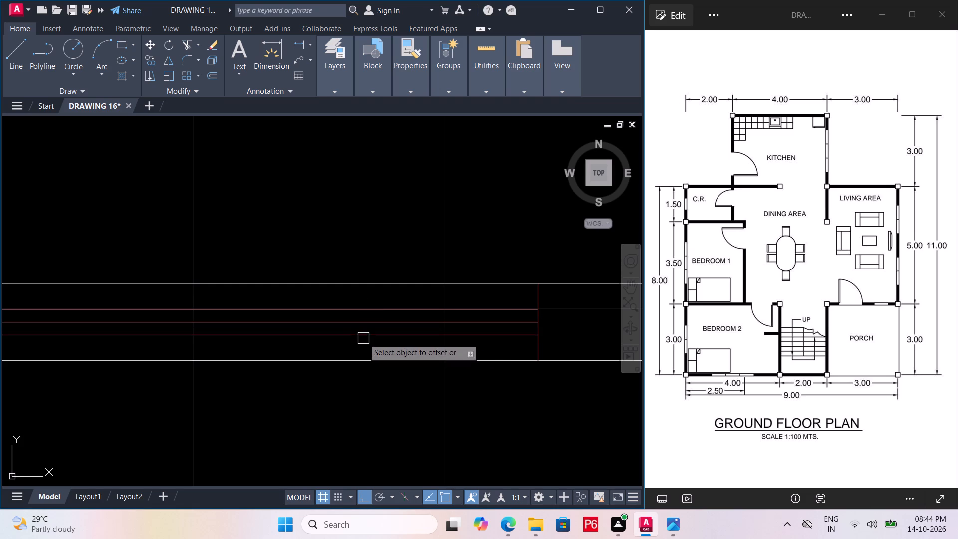
key("ctrl+s")
key("ctrl+s")
type("TR")
key("Escape")
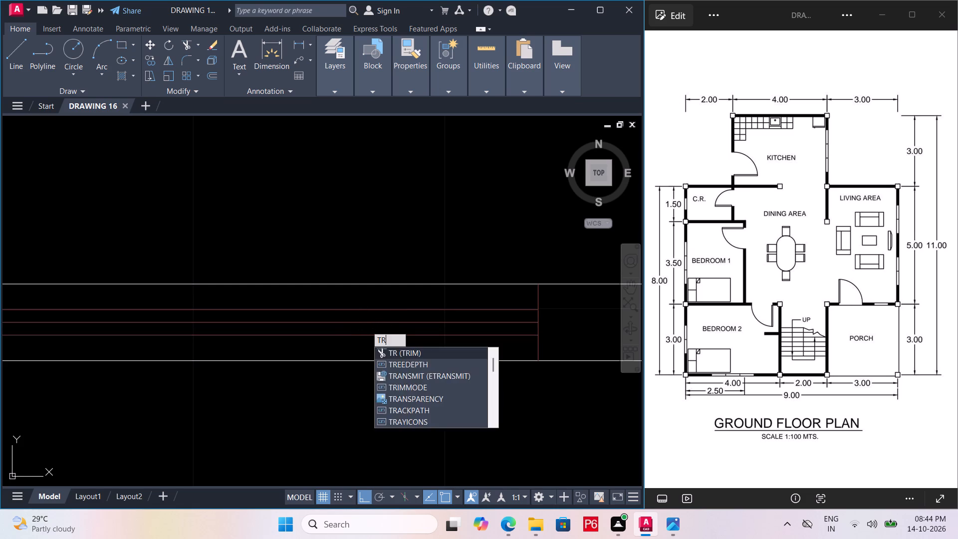
Delete the horizontal centre line between the two offsets in Bedroom 2's bottom-wall window and save the drawing.
left_click(374, 322)
key("Delete")
scroll(375, 323, "down", 2)
middle_click_drag(375, 323, 379, 280)
scroll(379, 280, "down", 1)
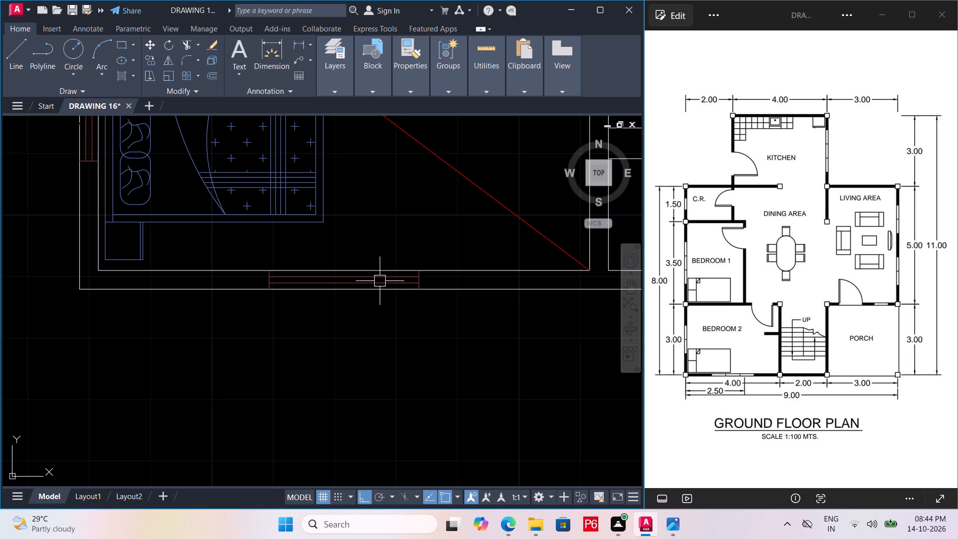
key("ctrl+s")
key("ctrl+s")
key("ctrl+s")
key("ctrl+s")
key("ctrl+s")
key("ctrl+s")
key("ctrl+s")
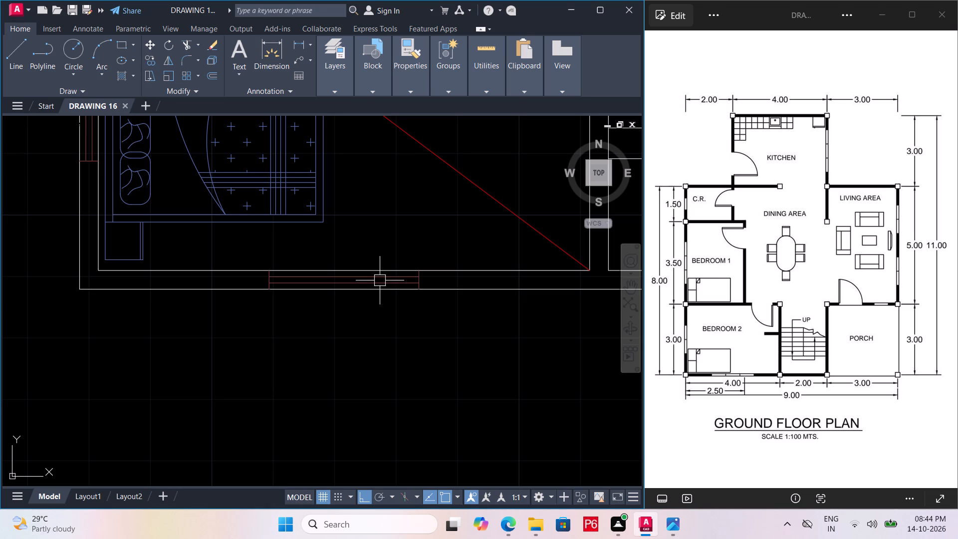
Move the bracket light symbol from the porch's top wall straight down into the open area of the porch.
middle_click_drag(380, 288, 276, 336)
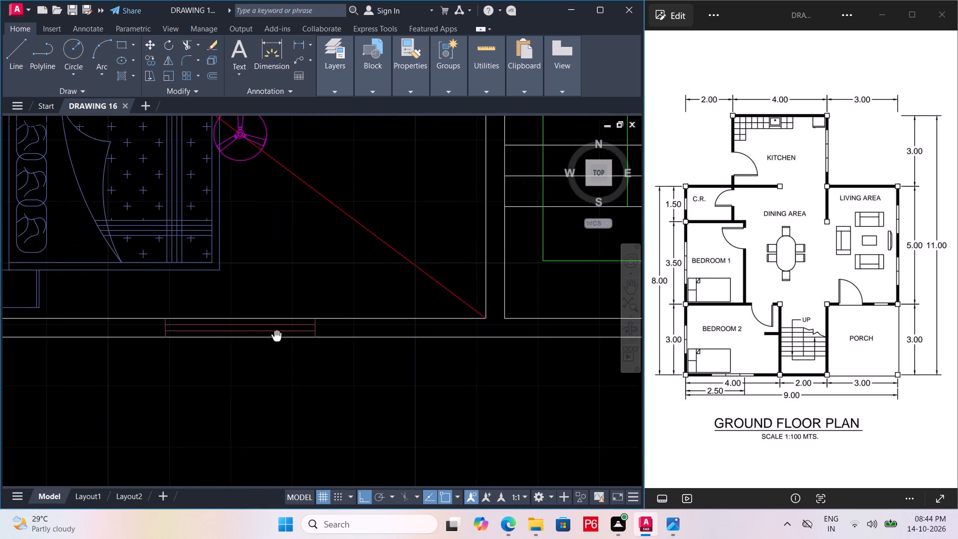
middle_click_drag(276, 336, 258, 340)
middle_click(241, 344)
scroll(196, 362, "down", 1)
middle_click_drag(246, 336, 115, 417)
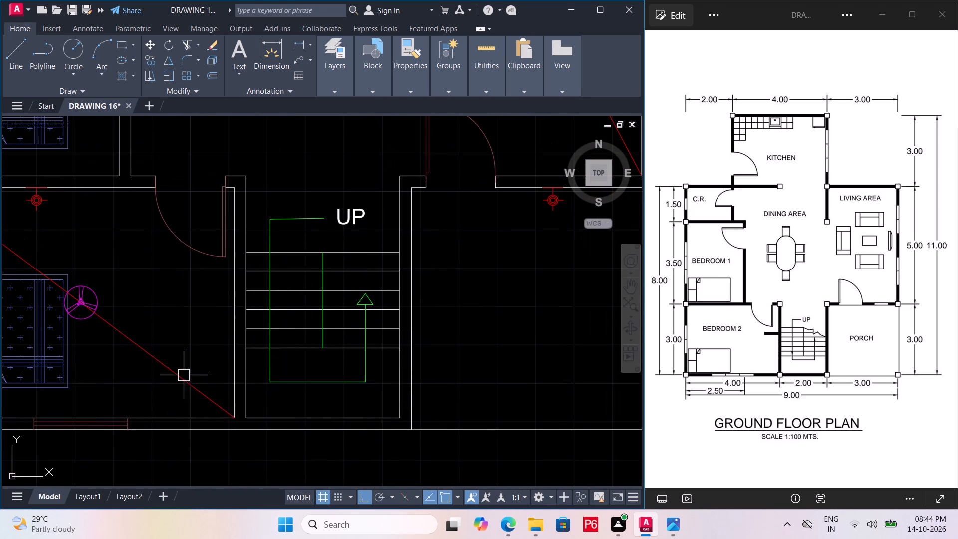
middle_click_drag(320, 365, 183, 376)
scroll(222, 377, "down", 1)
scroll(304, 285, "up", 2)
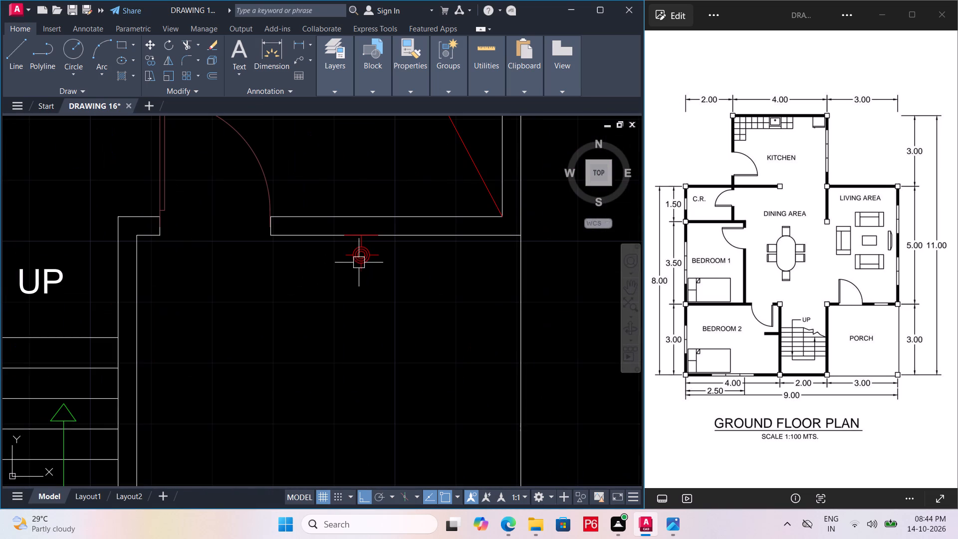
left_click(359, 263)
middle_click_drag(376, 279, 403, 215)
left_click(389, 205)
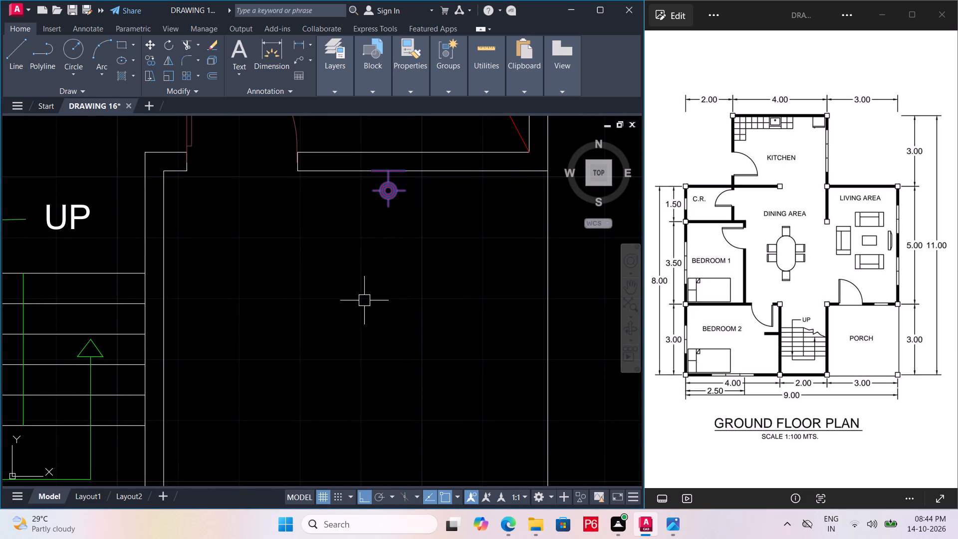
key("m")
key("space")
left_click(387, 198)
left_click_drag(237, 371, 242, 364)
key("Escape")
Rotate the porch bracket light symbol 90° counterclockwise so its base line stands vertical on its left side.
left_click(393, 371)
type("ROO")
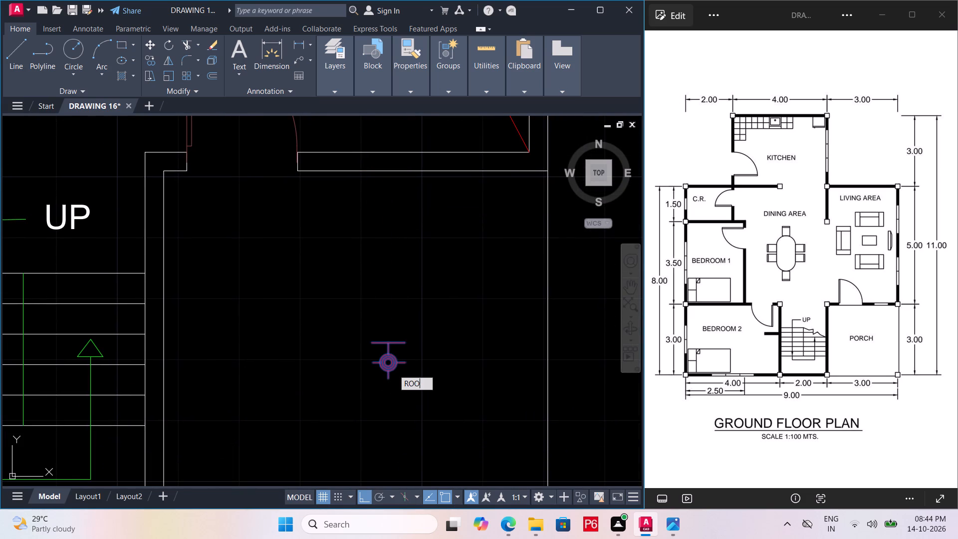
key("BackSpace")
key("space")
left_click(393, 369)
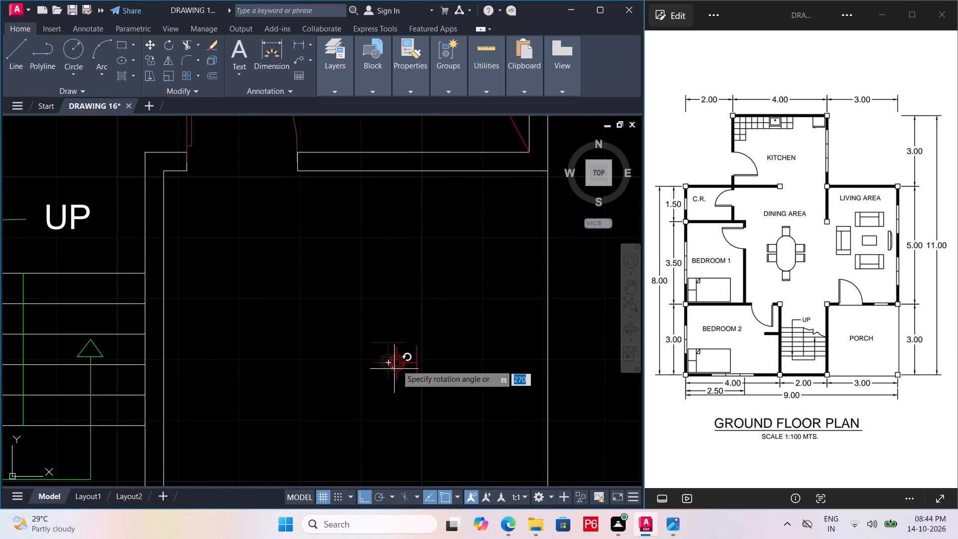
left_click(393, 293)
Move the rotated bracket light about 1.7 horizontally to the left wall of the porch and save the drawing.
left_click(383, 371)
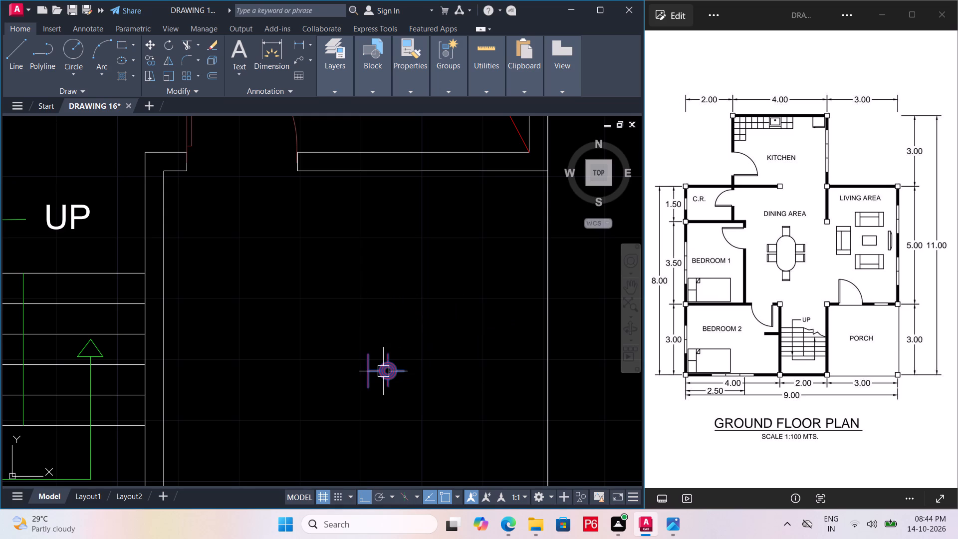
type("M")
key("space")
left_click(384, 375)
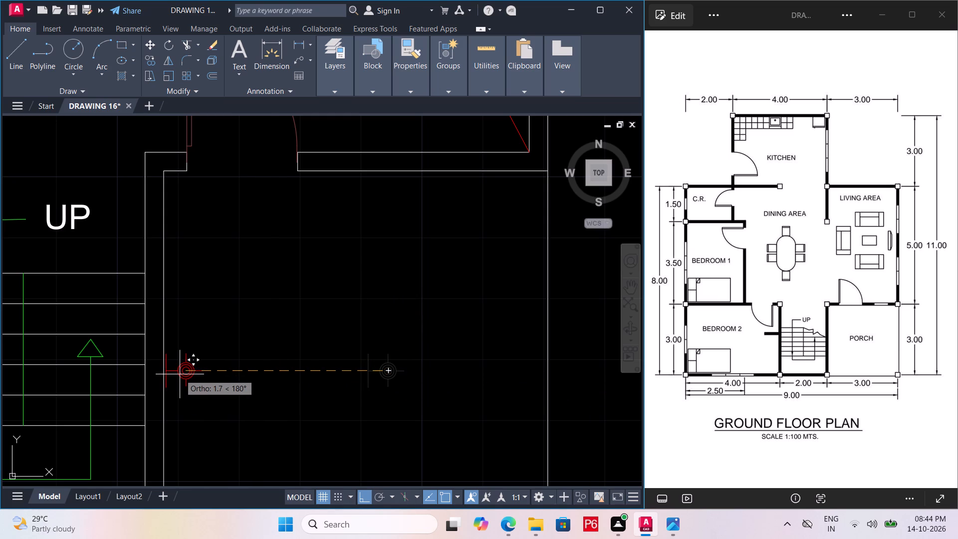
left_click(178, 374)
scroll(258, 370, "down", 2)
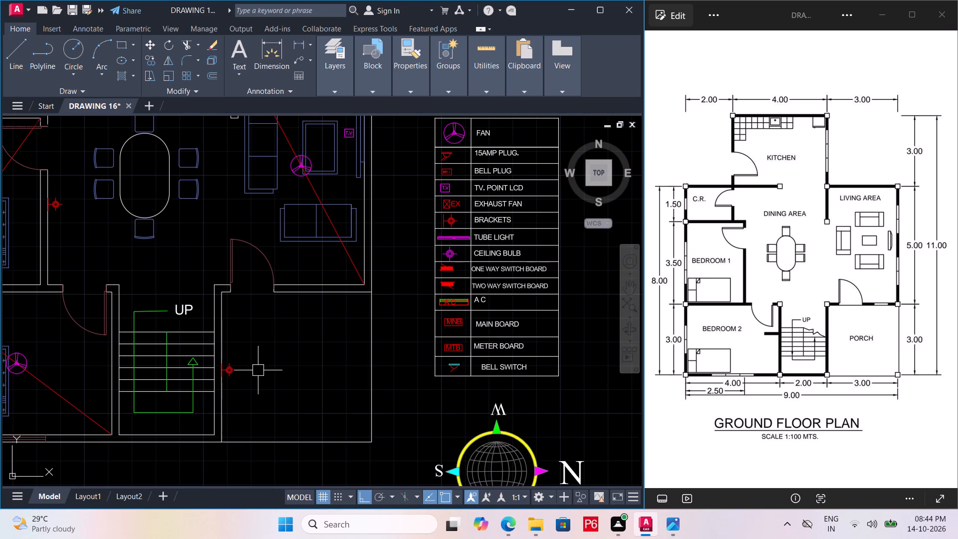
key("ctrl+s")
key("ctrl+s")
key("ctrl+s")
key("ctrl+s")
Copy the porch bracket light into the open space below the stair flight, with Ortho mode off.
left_click(228, 370)
type("CO")
key("space")
left_click(231, 378)
scroll(172, 430, "up", 2)
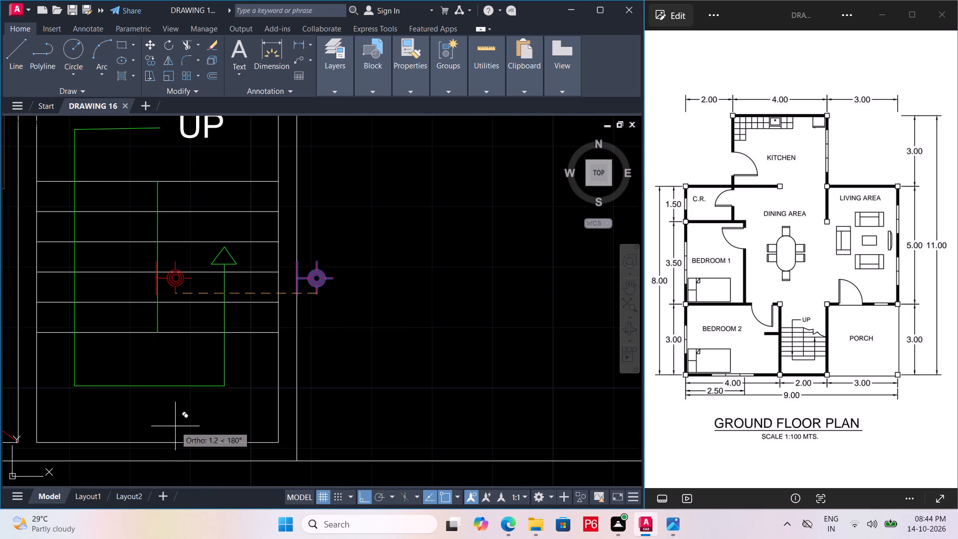
key("F8")
scroll(180, 427, "up", 4)
double_click(198, 432)
scroll(214, 408, "down", 2)
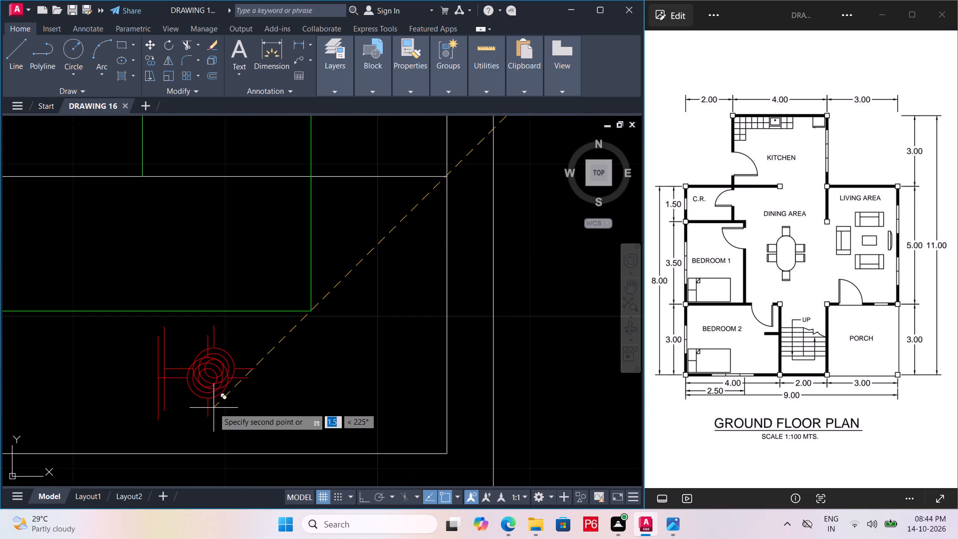
key("Escape")
Place the bracket light below the stair flight and rotate it 90° counterclockwise so its base line lies horizontally beneath it.
left_click(215, 398)
key("r")
key("o")
key("space")
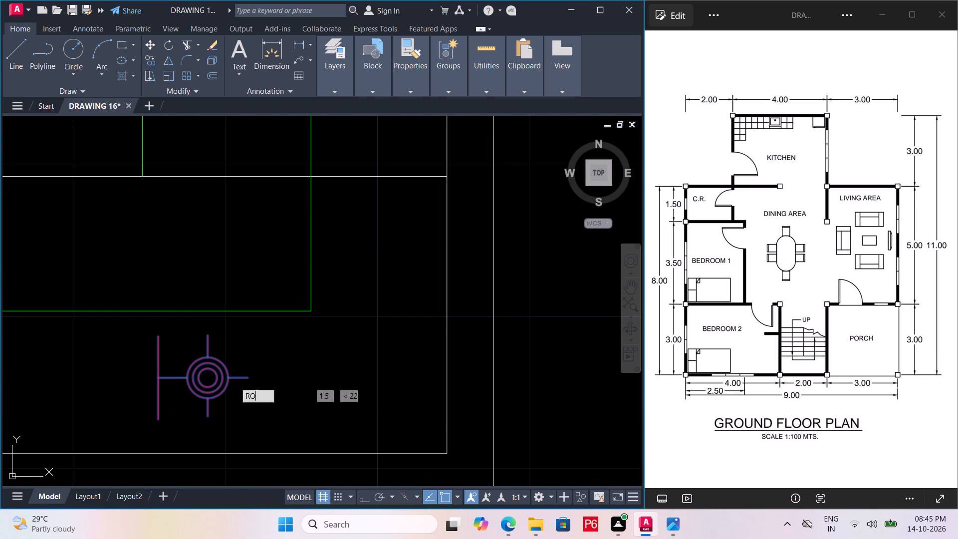
left_click(245, 379)
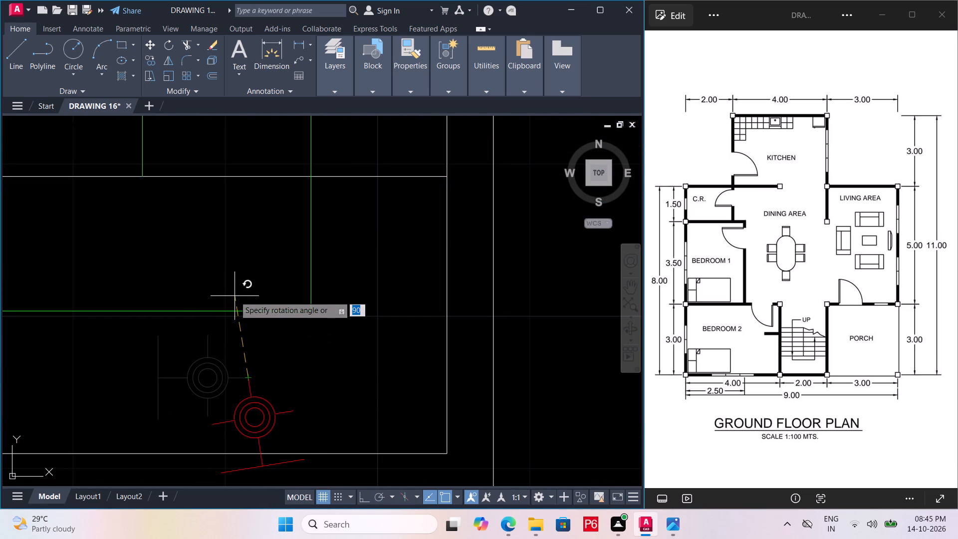
key("F8")
left_click(240, 291)
left_click_drag(246, 408, 247, 393)
Move the rotated bracket light onto the middle of the stair area's bottom wall and save the drawing.
scroll(237, 369, "down", 1)
middle_click_drag(237, 367, 234, 345)
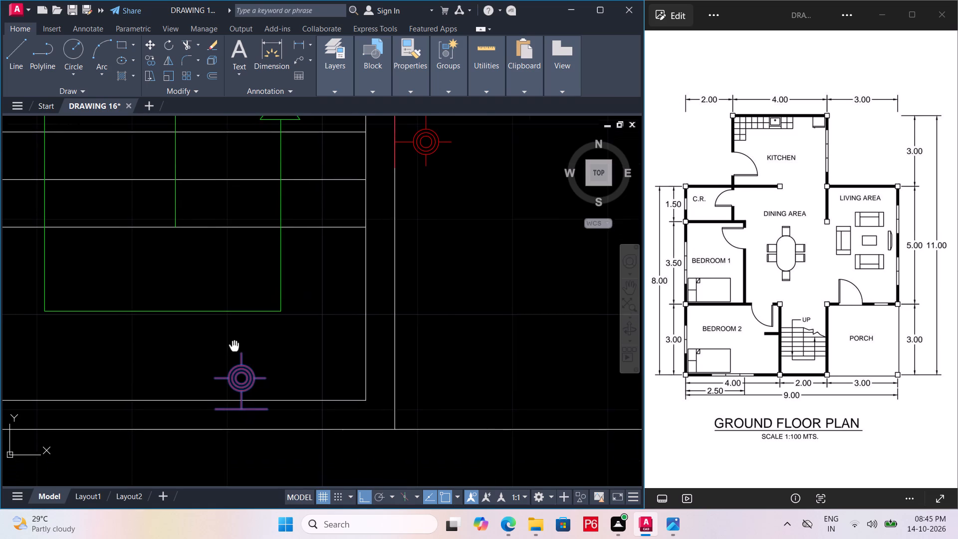
middle_click_drag(234, 345, 236, 334)
key("m")
key("space")
left_click(246, 399)
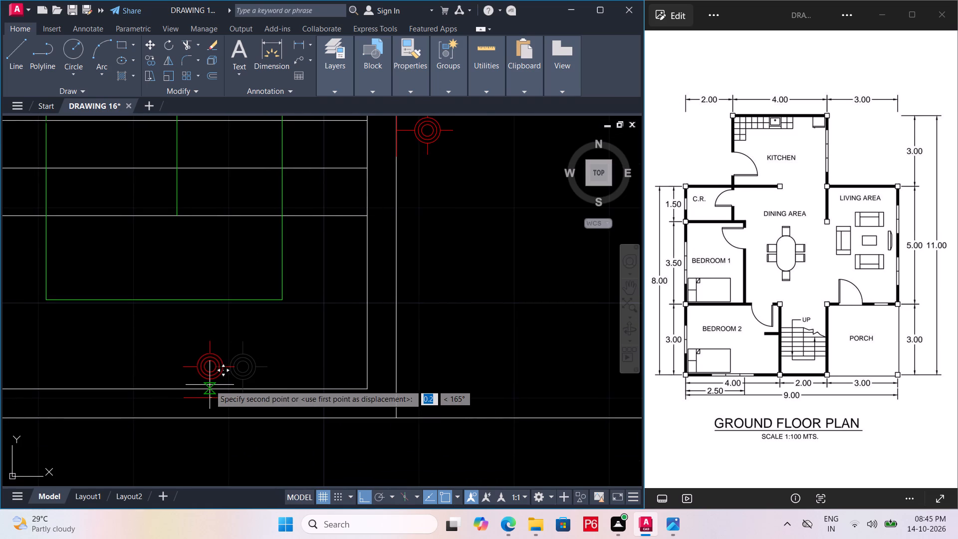
key("F9")
key("F8")
key("F9")
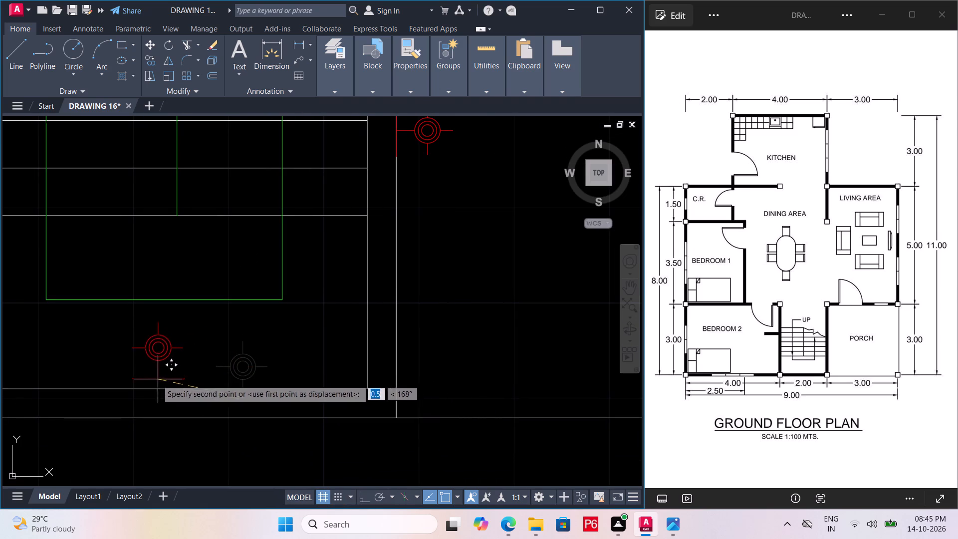
scroll(176, 379, "down", 1)
middle_click_drag(176, 379, 238, 388)
left_click(240, 389)
scroll(230, 387, "down", 1)
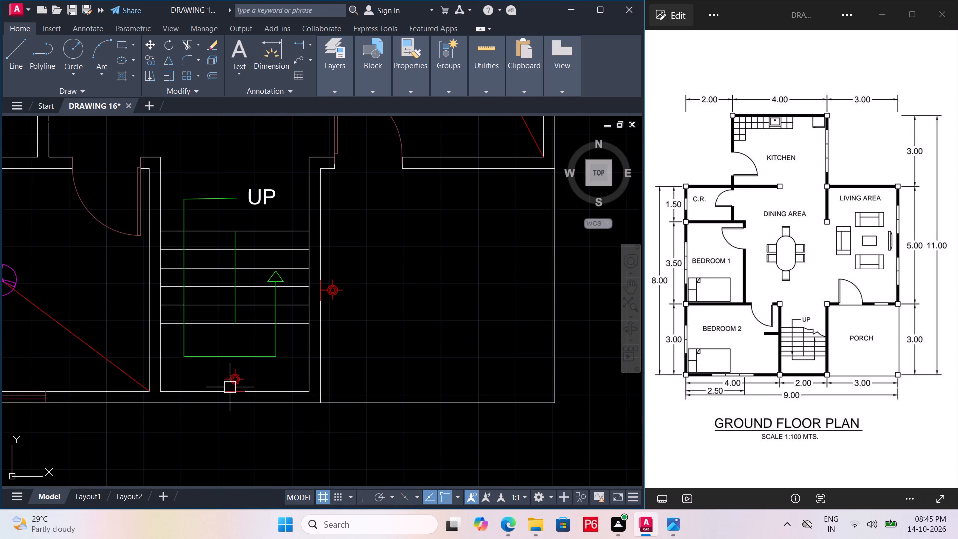
key("ctrl+s")
key("ctrl+s")
scroll(227, 388, "down", 2, "ctrl")
key("ctrl+s")
key("ctrl+s")
middle_click_drag(297, 350, 278, 390)
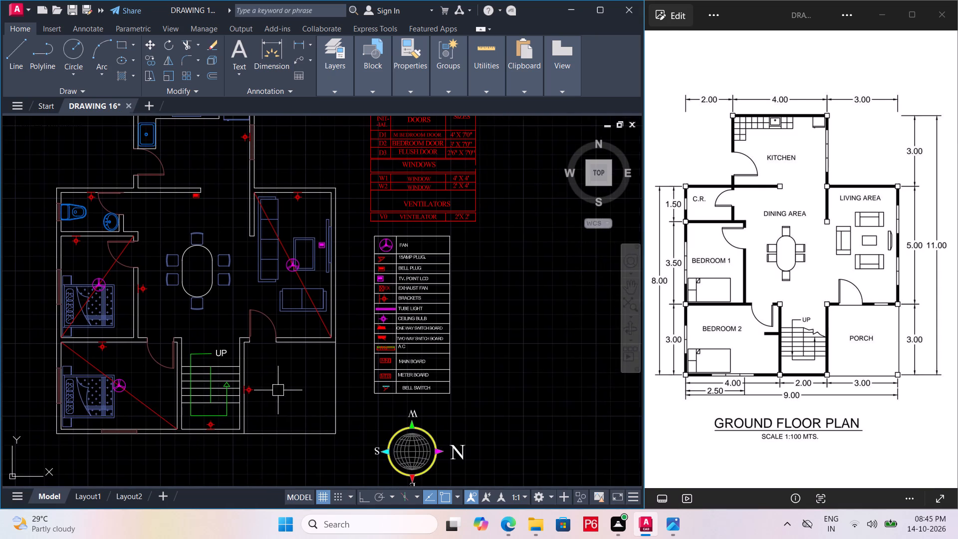
Draw a line across the thickness of the living area's bottom wall, midway between the entrance door and the right corner.
scroll(320, 334, "up", 2)
scroll(282, 351, "up", 1)
key("l")
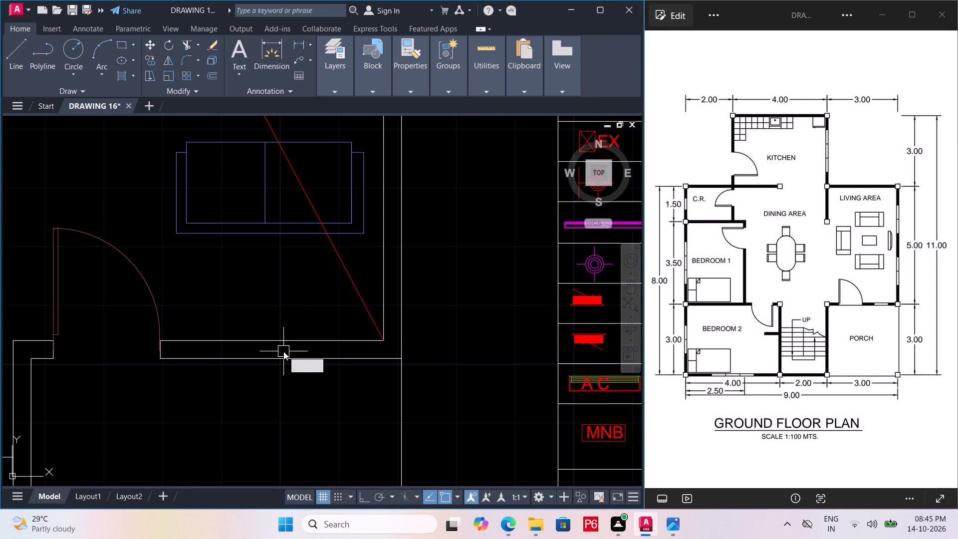
key("space")
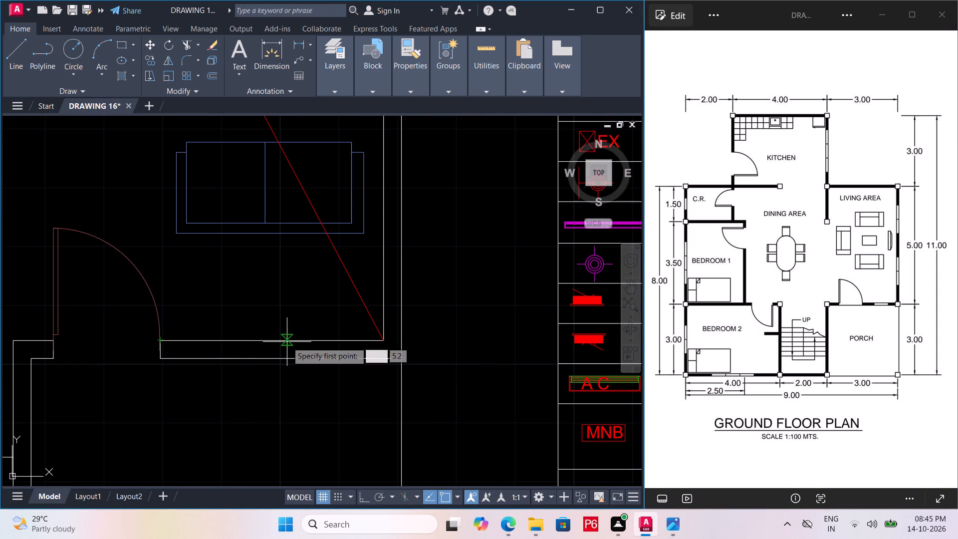
left_click(268, 343)
left_click(269, 360)
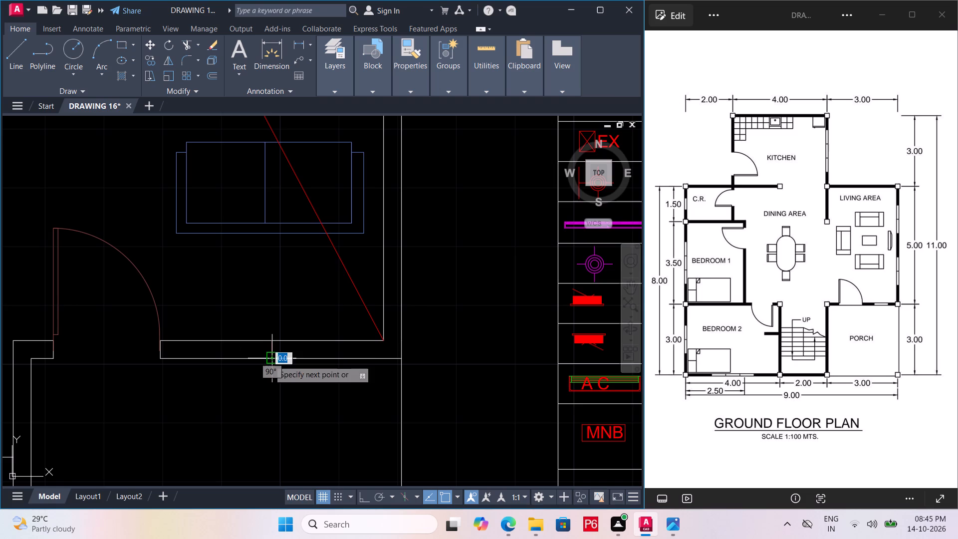
key("Escape")
Offset the cross line 0.30 to both sides as window jambs, save, and delete the original middle line.
scroll(276, 345, "up", 1)
left_click(270, 351)
key("o")
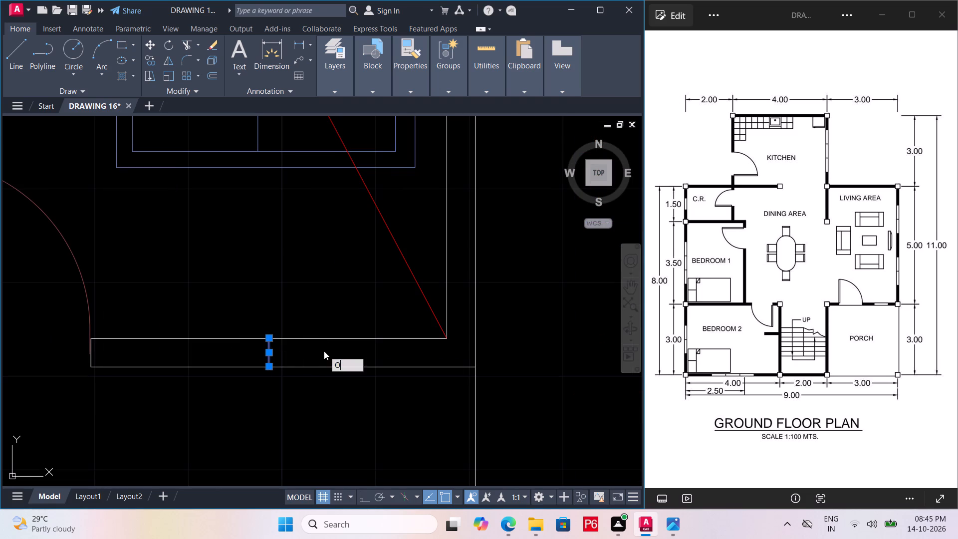
key("Return")
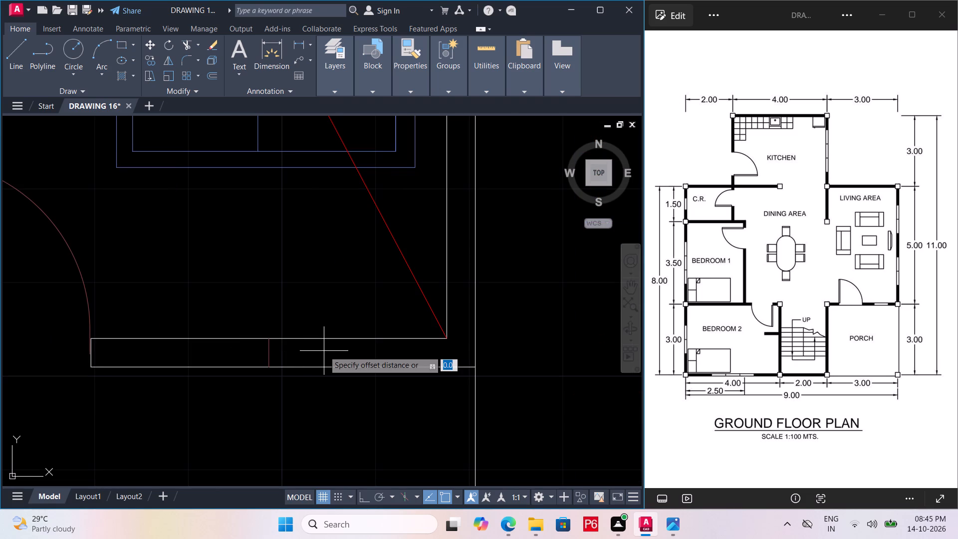
type("0.30")
key("Return")
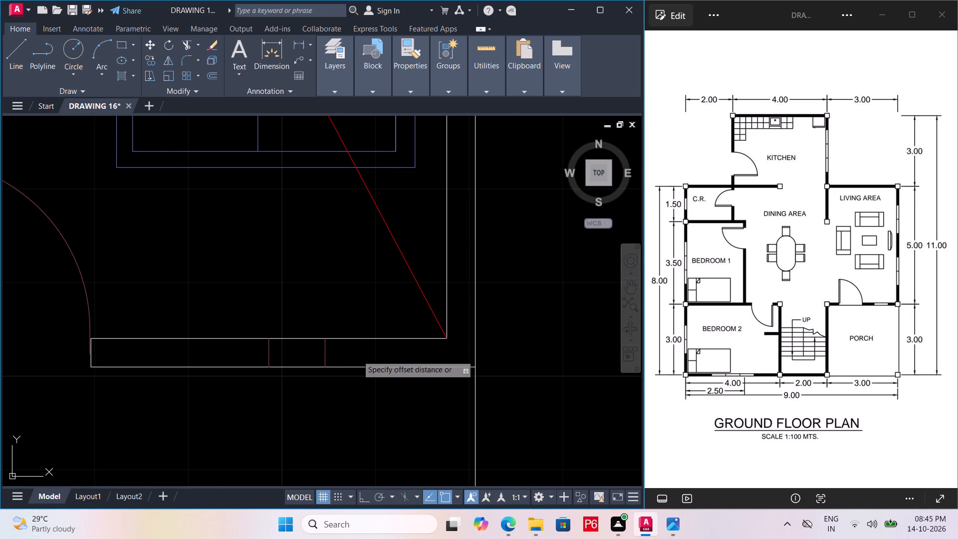
left_click(357, 355)
left_click_drag(357, 355, 349, 355)
left_click(272, 354)
left_click(225, 375)
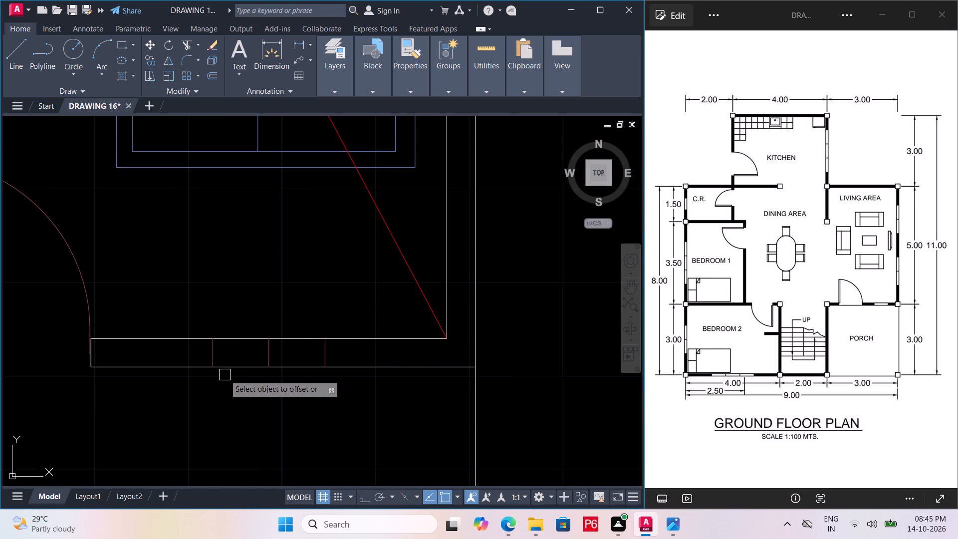
key("ctrl+s")
key("ctrl+s")
key("ctrl+s")
left_click(267, 349)
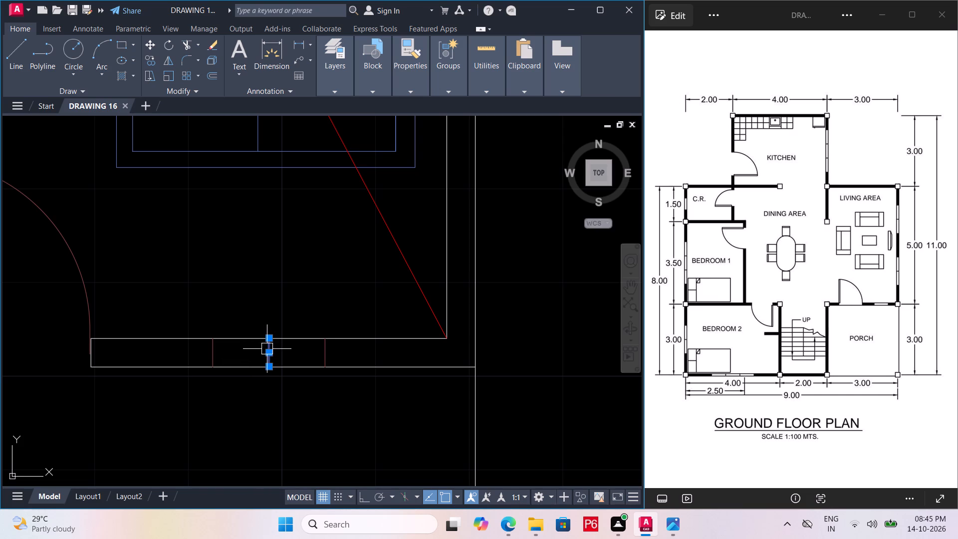
key("Delete")
Draw a horizontal line joining the midpoints of the two jamb lines in the living area's bottom wall.
type("L")
key("space")
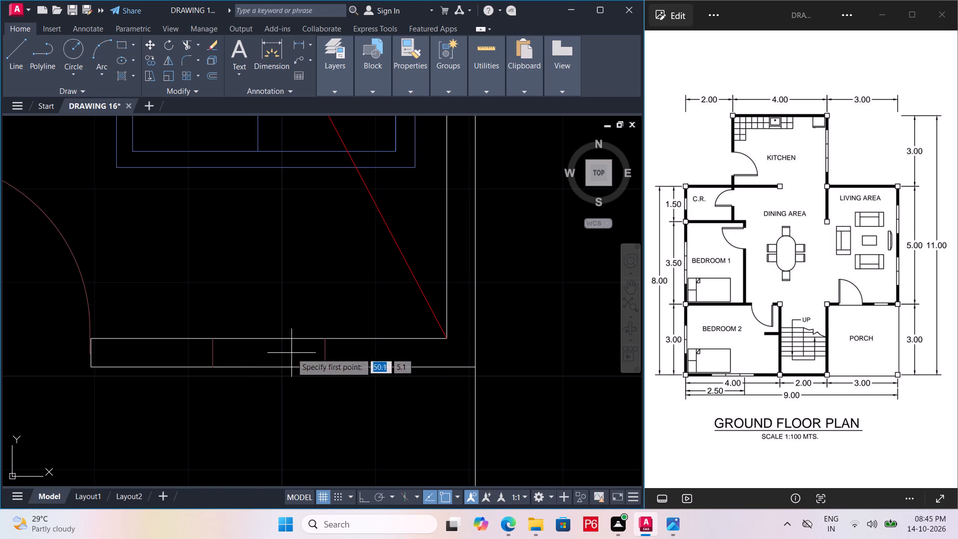
left_click(323, 355)
left_click(210, 354)
key("space")
Offset the window's horizontal centre line 0.024 above and below, and save the drawing.
left_click(249, 354)
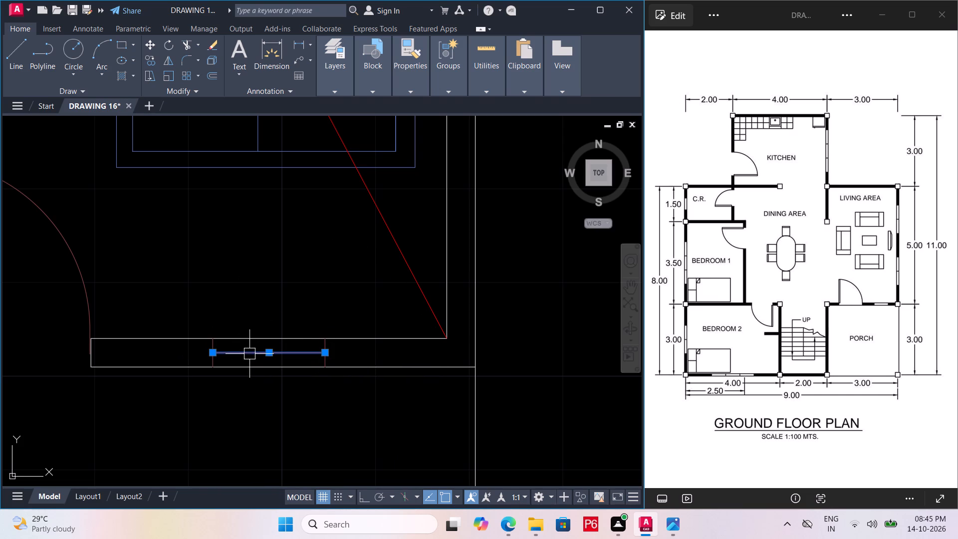
key("o")
key("apostrophe")
key("Return")
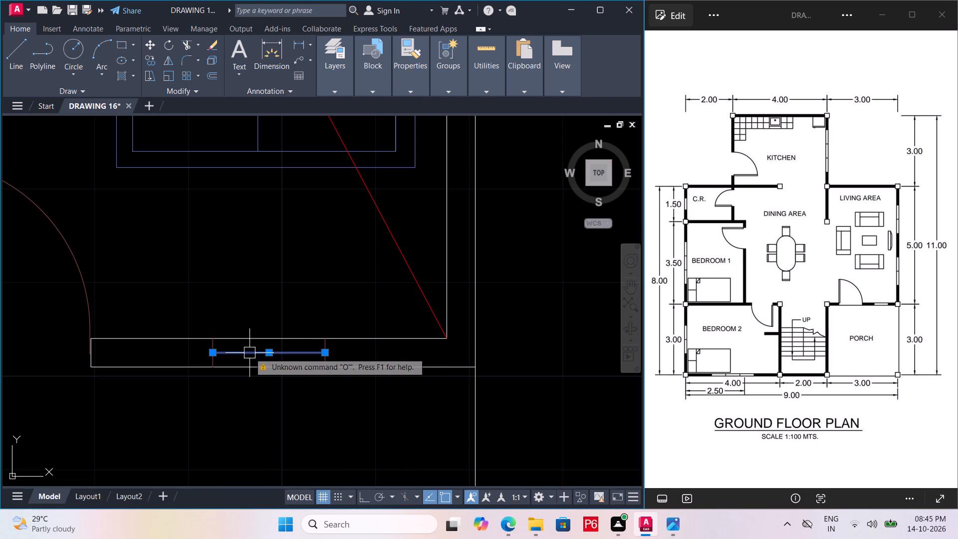
key("Escape")
left_click(256, 352)
key("o")
key("Return")
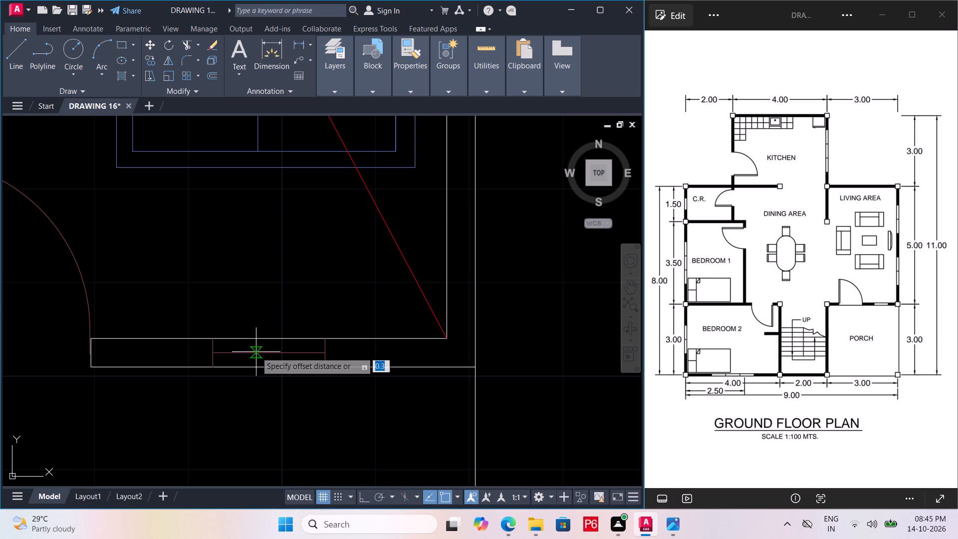
type("0.0")
type("24")
key("Return")
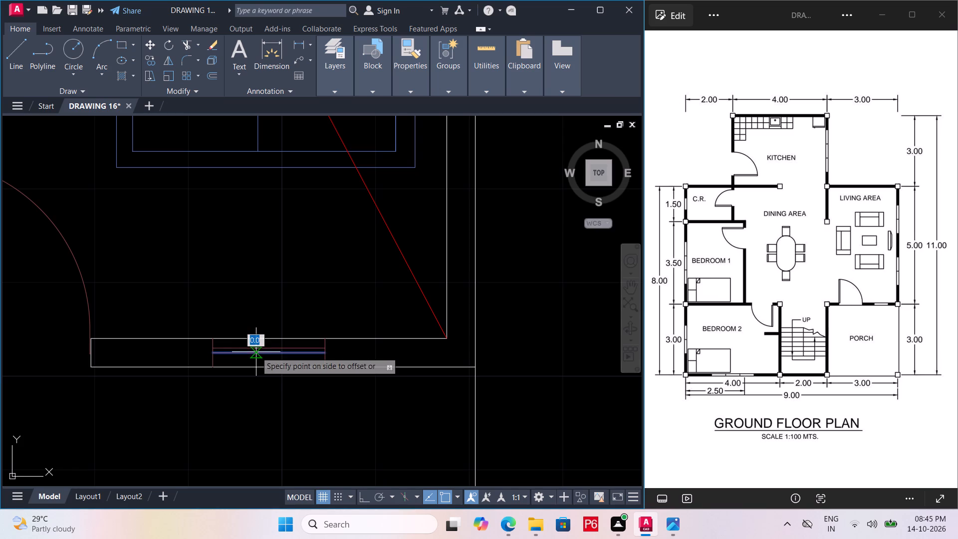
double_click(266, 340)
scroll(288, 356, "up", 2)
left_click(289, 351)
left_click(284, 376)
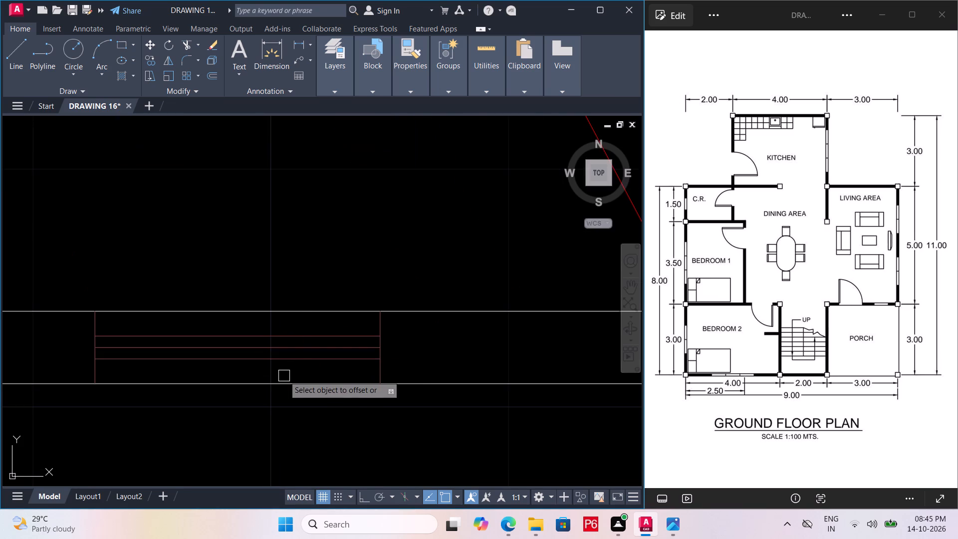
key("ctrl+s")
key("ctrl+s")
key("ctrl+s")
Delete the window's horizontal centre line between the two offset lines and save the drawing.
left_click(297, 350)
key("Delete")
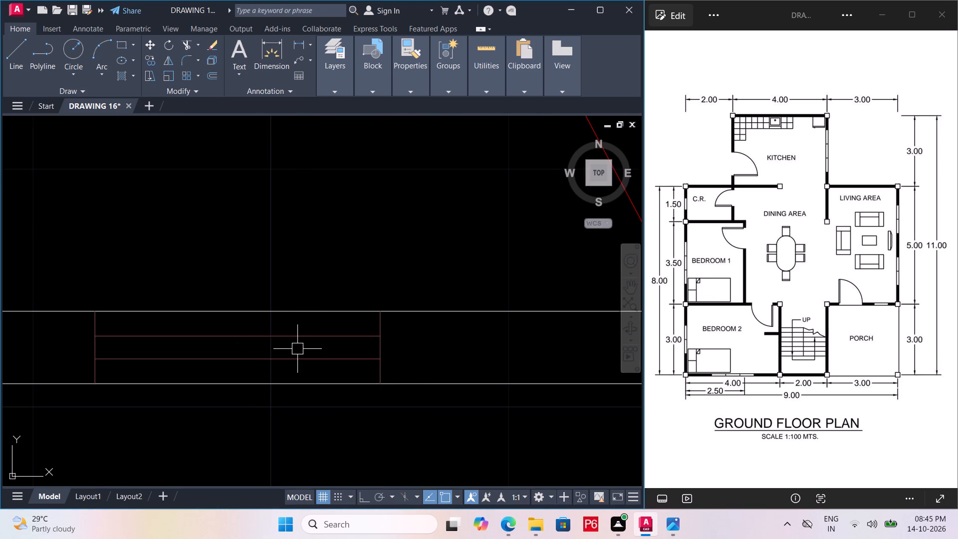
scroll(295, 348, "down", 2)
key("ctrl+s")
key("ctrl+s")
key("ctrl+s")
key("ctrl+s")
key("ctrl+s")
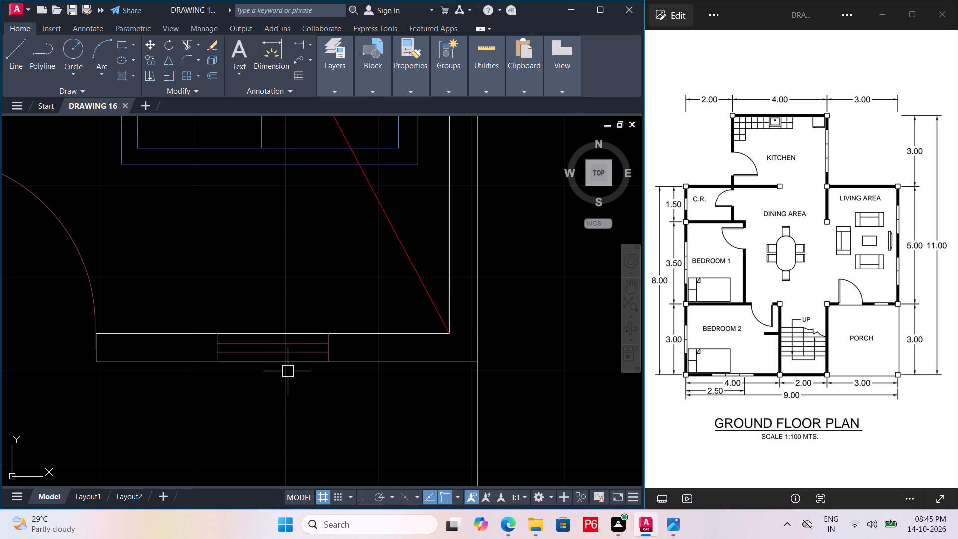
key("ctrl+s")
Draw a line across the thickness of the living area's right wall, beside the upper part of the TV unit.
scroll(286, 372, "down", 1, "ctrl")
middle_click_drag(284, 373, 226, 423)
scroll(250, 403, "down", 2)
middle_click_drag(251, 403, 272, 390)
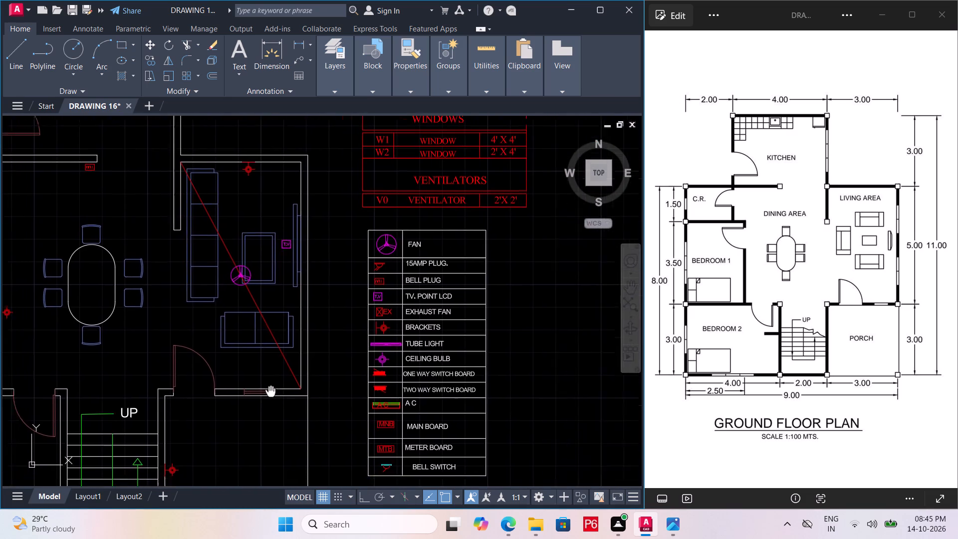
middle_click_drag(272, 390, 467, 386)
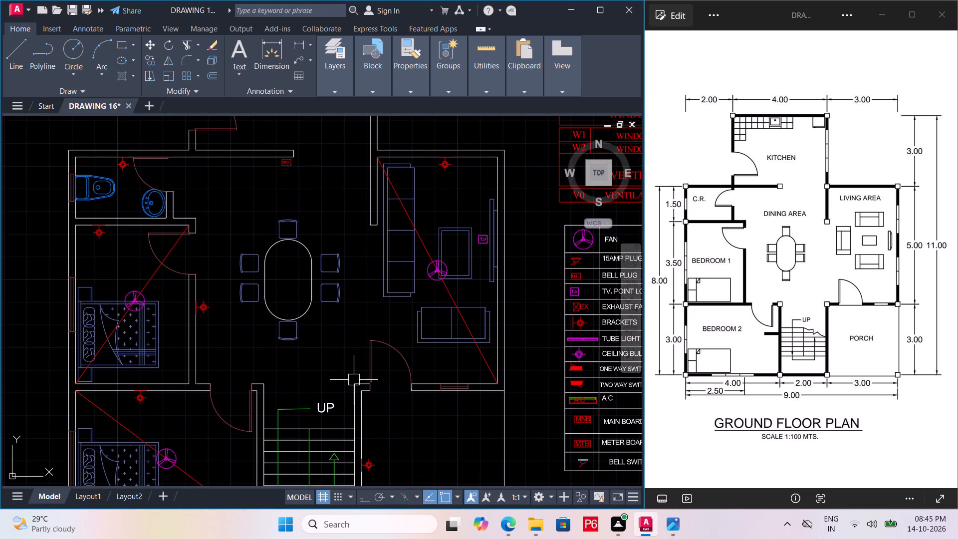
scroll(354, 380, "down", 1)
middle_click_drag(352, 379, 355, 457)
middle_click_drag(367, 336, 334, 243)
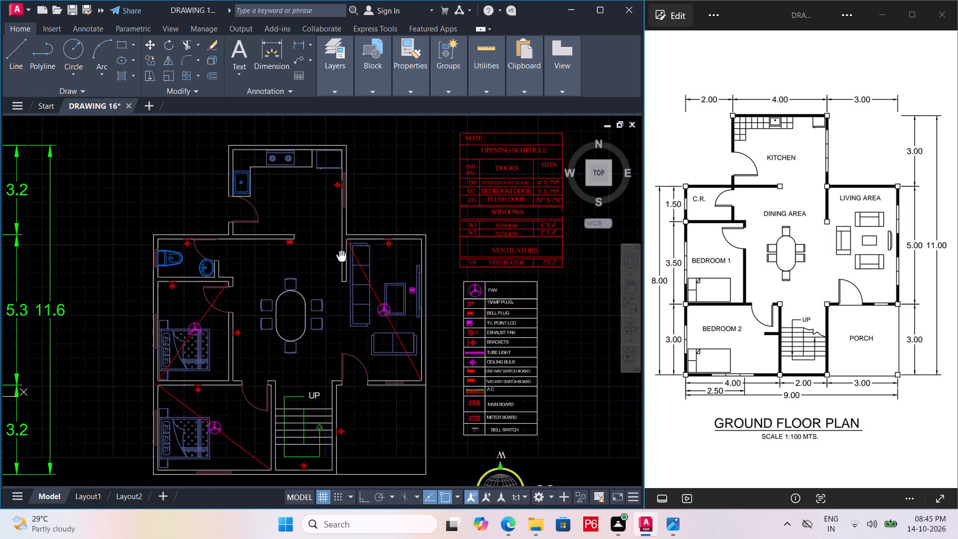
middle_click_drag(334, 243, 216, 196)
scroll(297, 251, "up", 3)
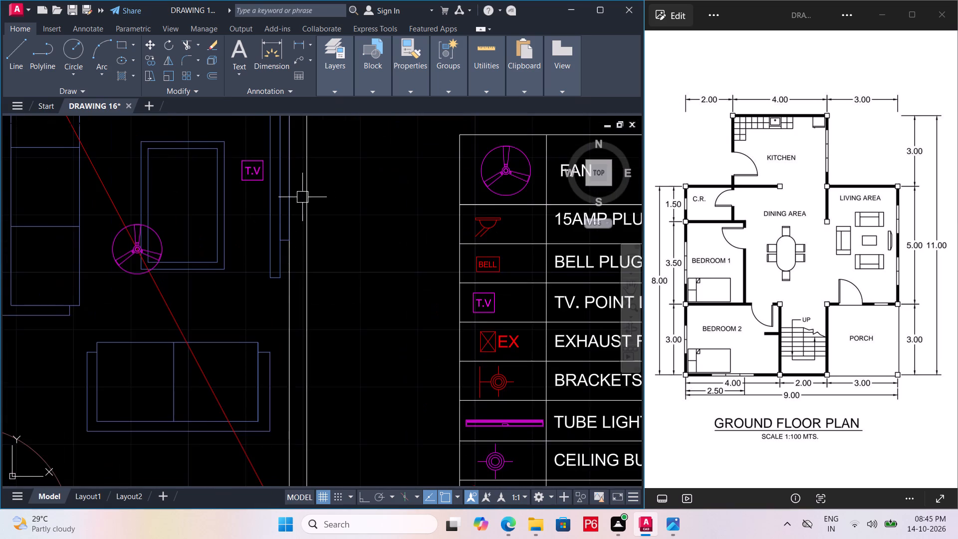
middle_click_drag(303, 199, 319, 336)
type("L")
key("space")
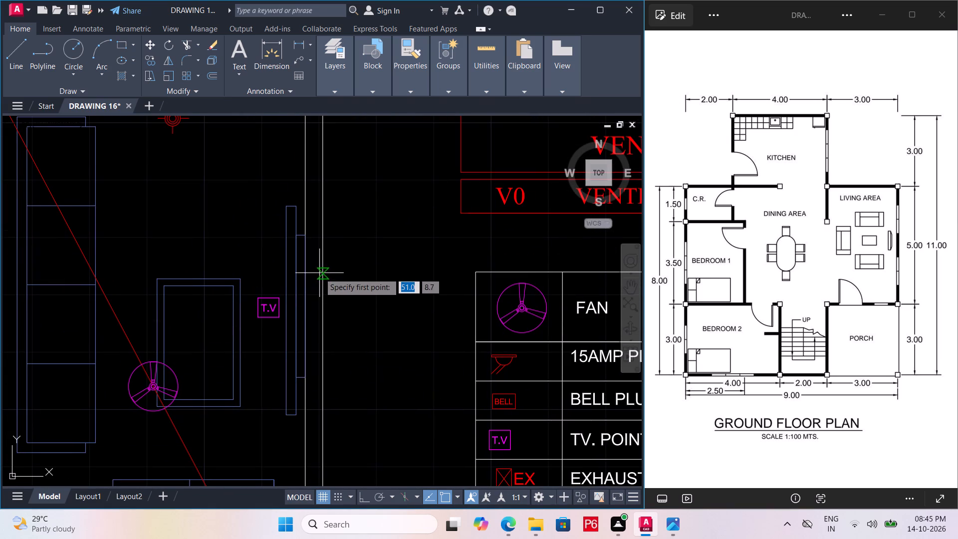
scroll(324, 244, "down", 1)
middle_click_drag(323, 248, 318, 281)
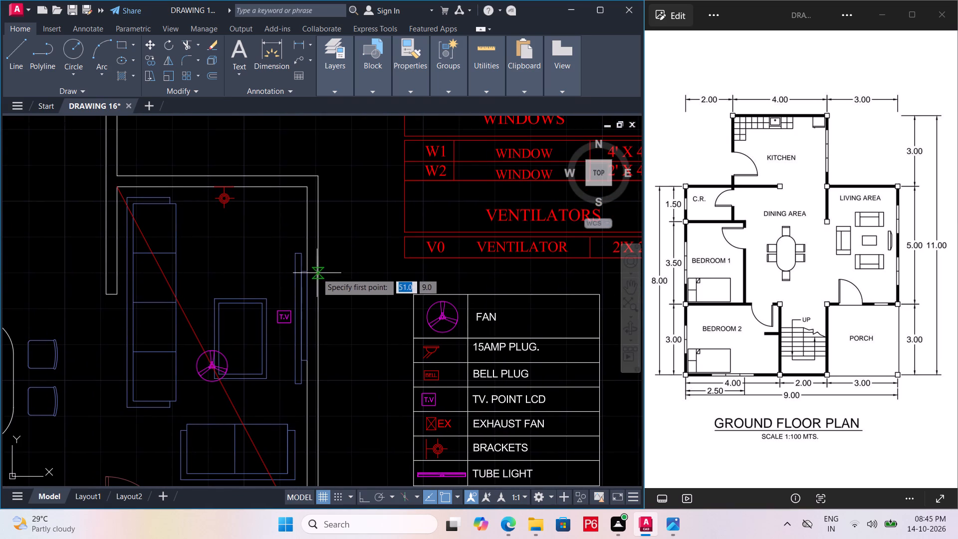
left_click(319, 282)
left_click(303, 283)
scroll(312, 283, "up", 2)
key("Escape")
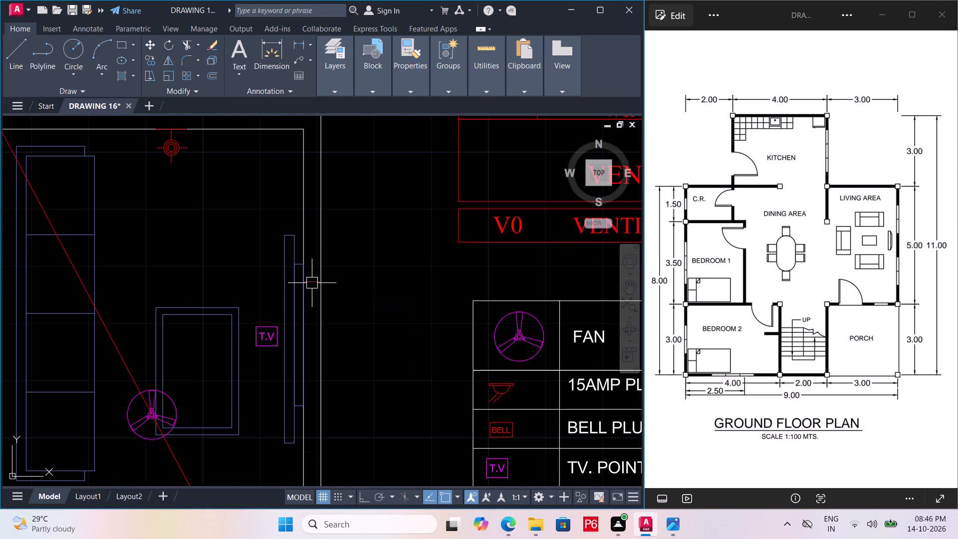
Offset the cross line in the living area's right wall 0.61 upward and downward as window jambs, and save the drawing.
left_click(312, 284)
key("o")
key("Return")
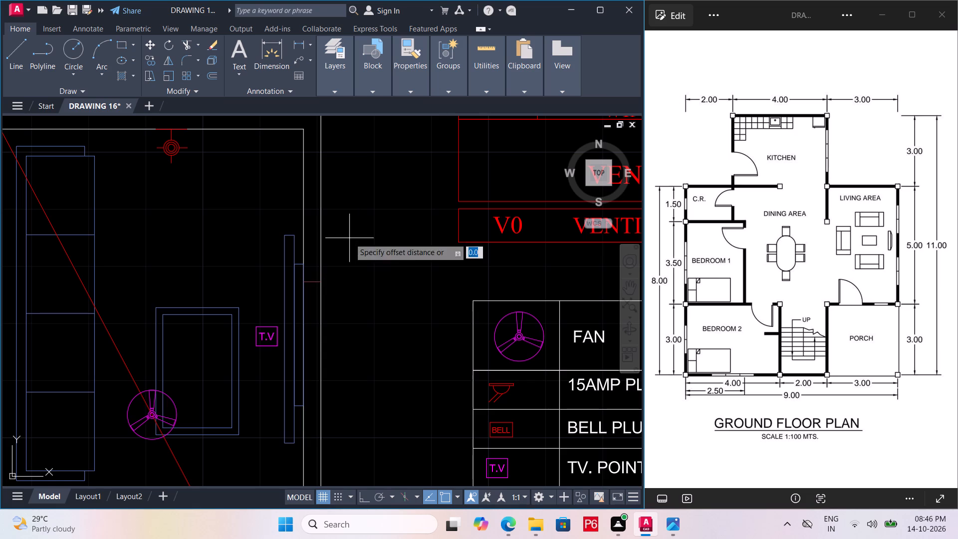
type("03")
key("BackSpace")
key("BackSpace")
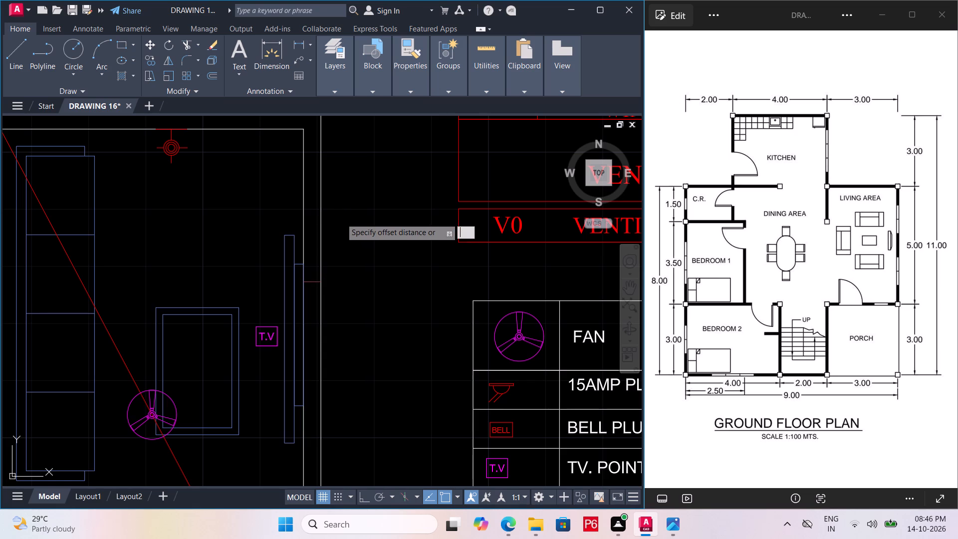
key("BackSpace")
type("0.3")
key("BackSpace")
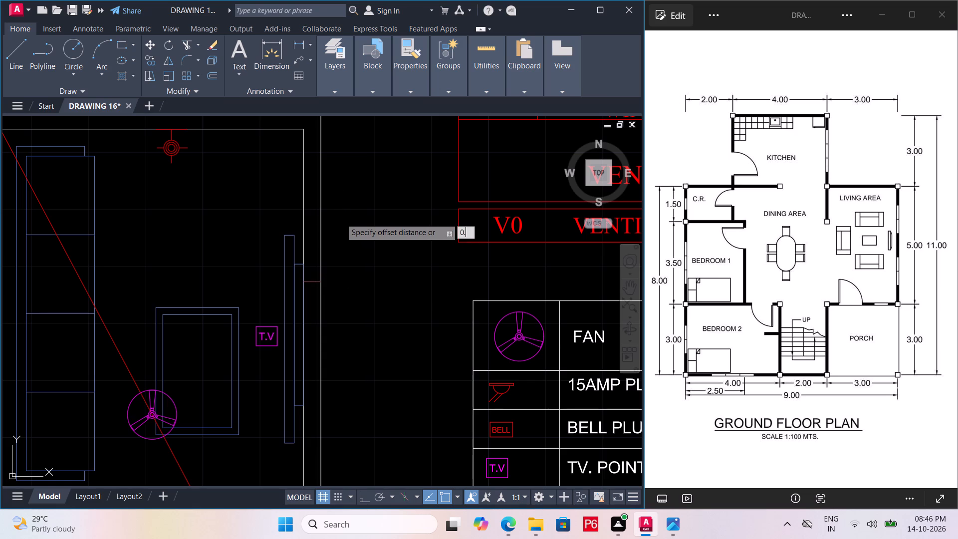
type("61")
key("Return")
left_click(342, 218)
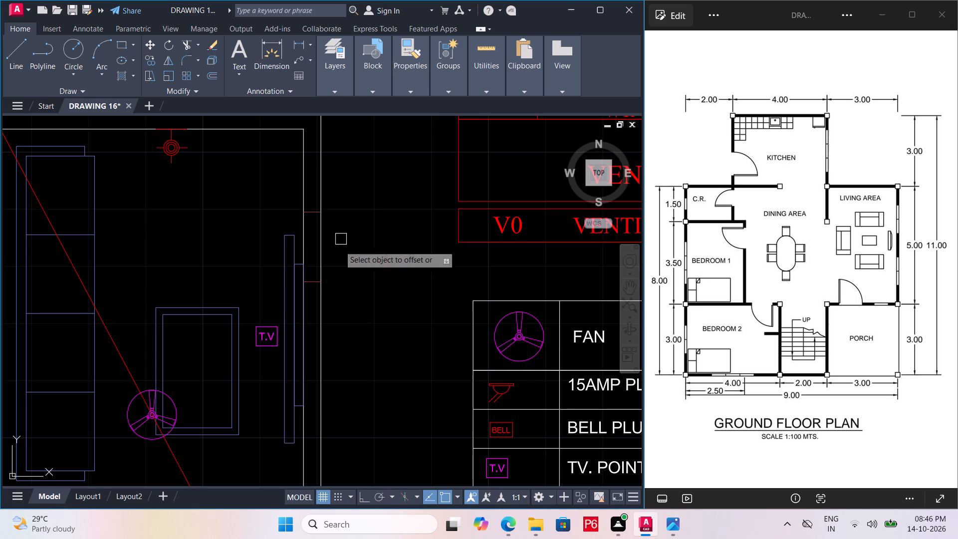
left_click(312, 278)
left_click(318, 338)
key("ctrl+s")
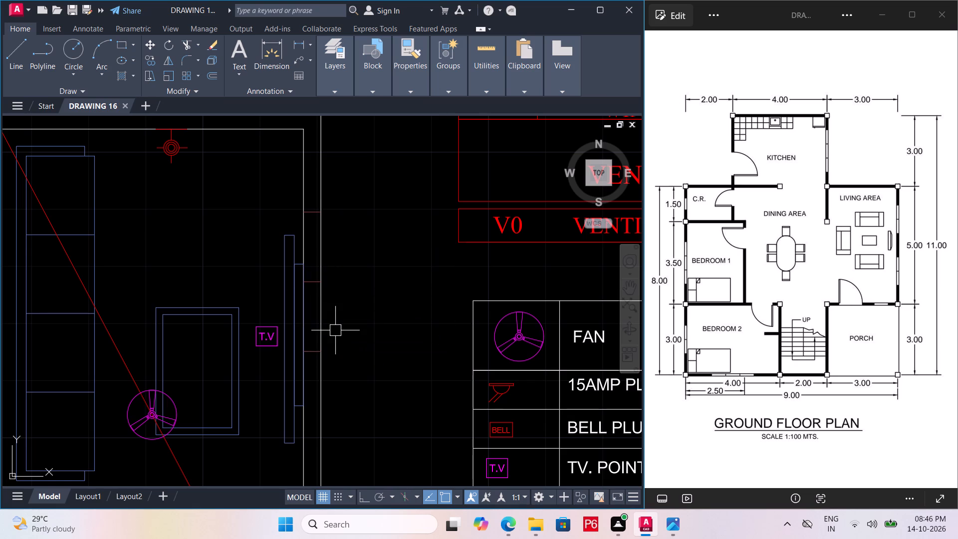
Save the drawing.
key("ctrl+s")
key("ctrl+s")
key("ctrl+s")
key("ctrl+s")
key("ctrl+s")
Draw a vertical centre line between the window's lower and upper jambs in the living area's right wall, and save the drawing.
middle_click_drag(335, 335, 362, 338)
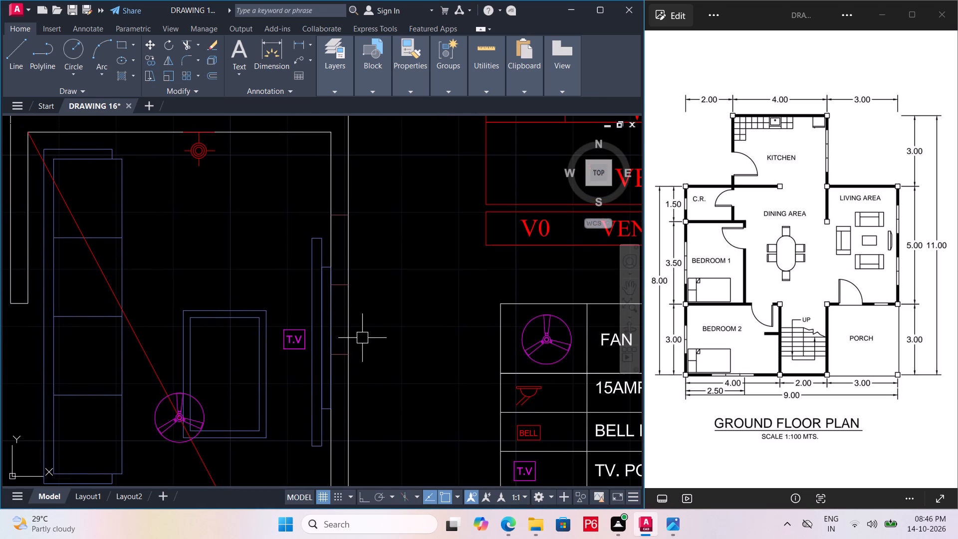
scroll(344, 342, "up", 1)
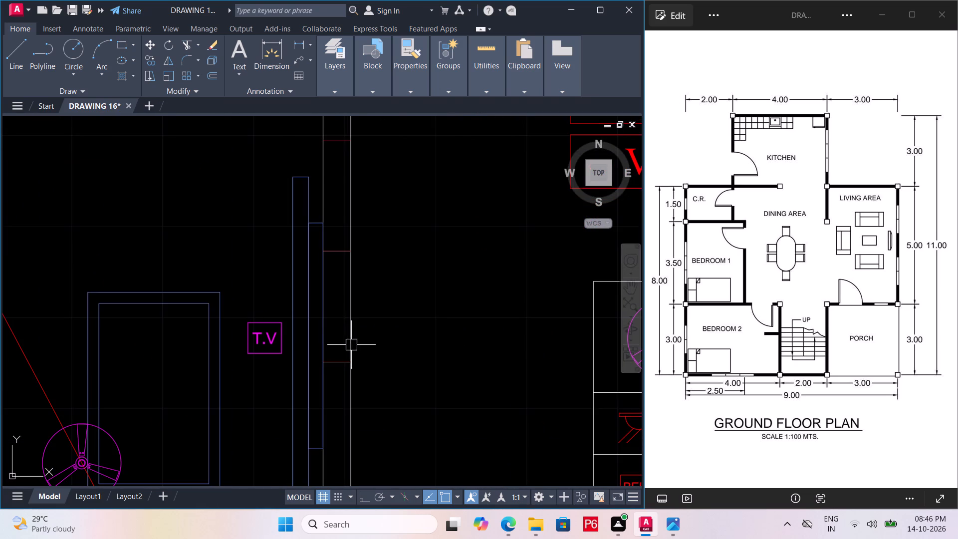
scroll(359, 341, "down", 2)
middle_click_drag(344, 312, 331, 205)
middle_click_drag(339, 215, 362, 299)
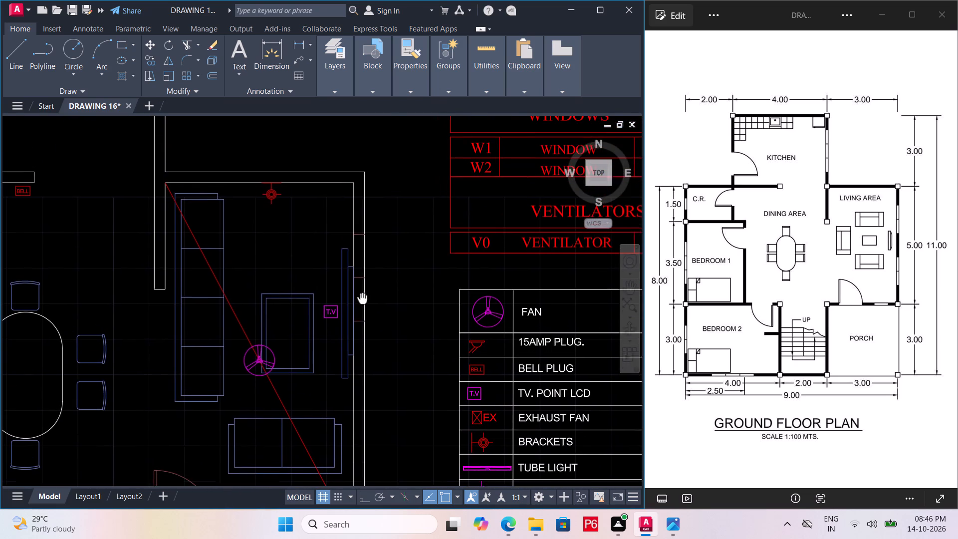
middle_click_drag(362, 299, 363, 301)
key("l")
key("space")
left_click_drag(358, 322, 358, 310)
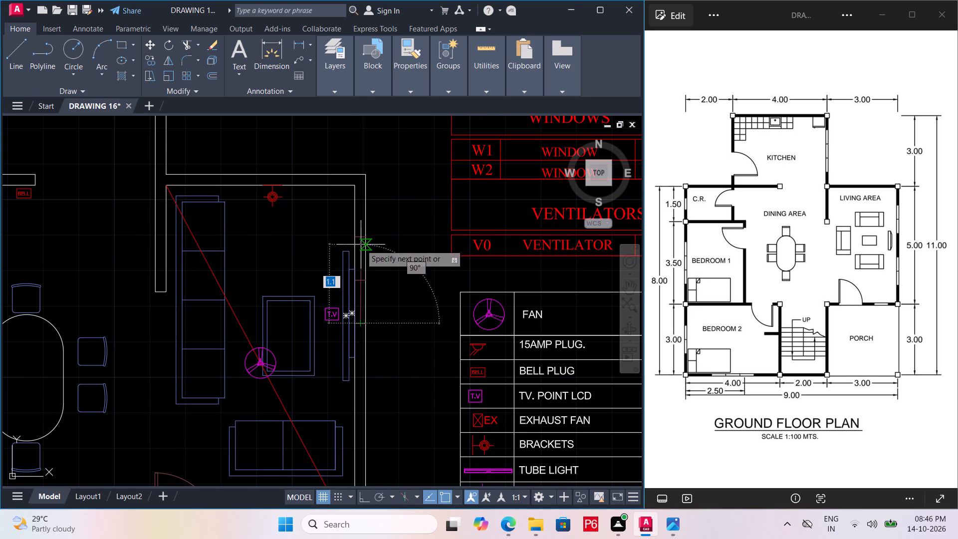
left_click(360, 239)
key("Escape")
scroll(390, 302, "down", 2)
middle_click_drag(388, 295, 380, 274)
key("ctrl+s")
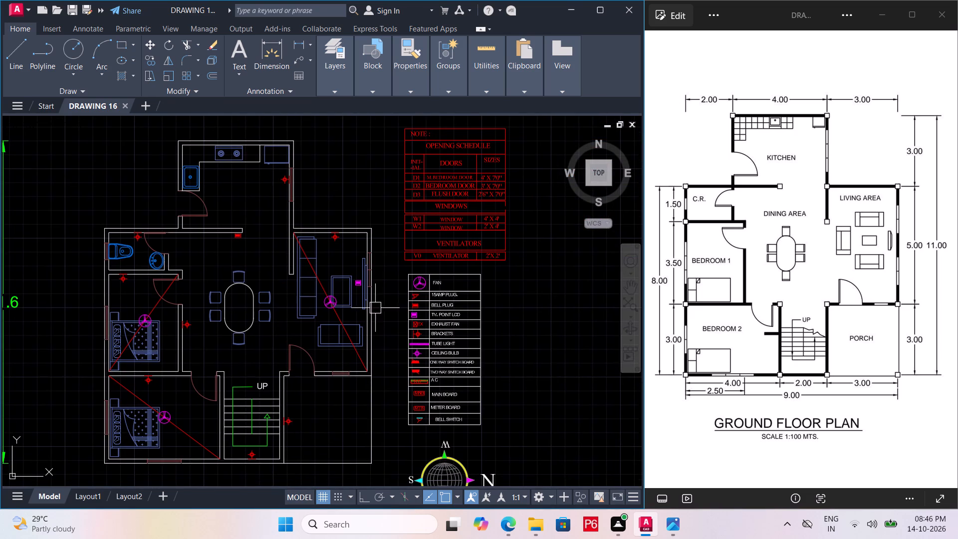
key("ctrl+s")
key("ctrl+s")
key("ctrl+s")
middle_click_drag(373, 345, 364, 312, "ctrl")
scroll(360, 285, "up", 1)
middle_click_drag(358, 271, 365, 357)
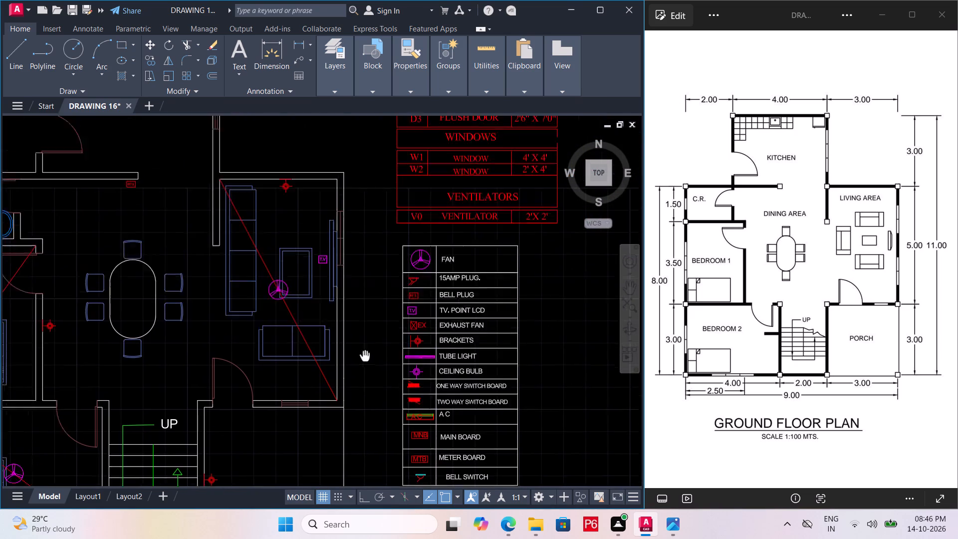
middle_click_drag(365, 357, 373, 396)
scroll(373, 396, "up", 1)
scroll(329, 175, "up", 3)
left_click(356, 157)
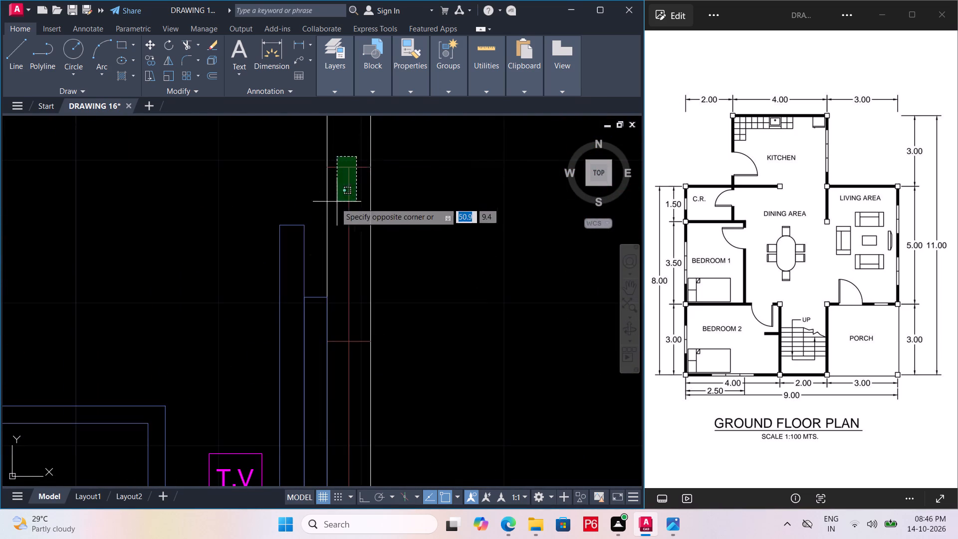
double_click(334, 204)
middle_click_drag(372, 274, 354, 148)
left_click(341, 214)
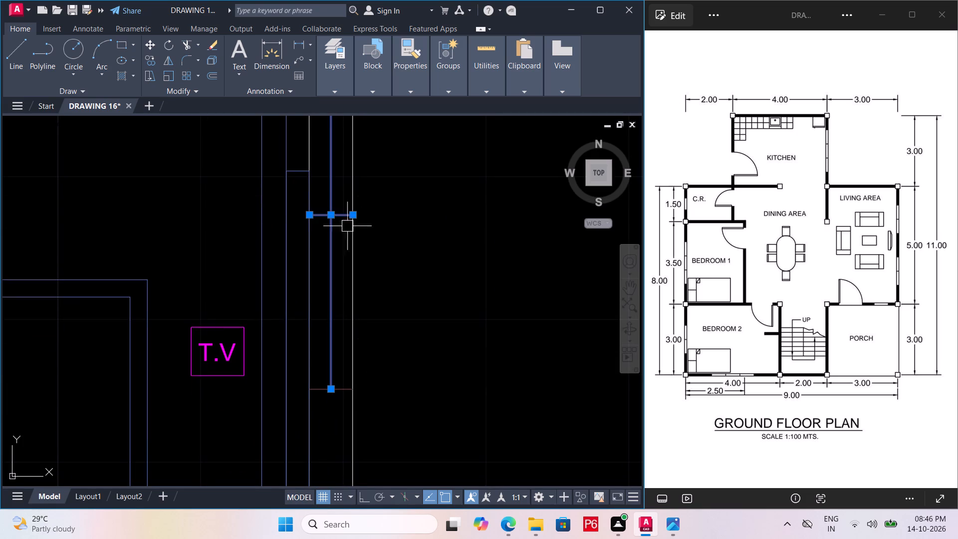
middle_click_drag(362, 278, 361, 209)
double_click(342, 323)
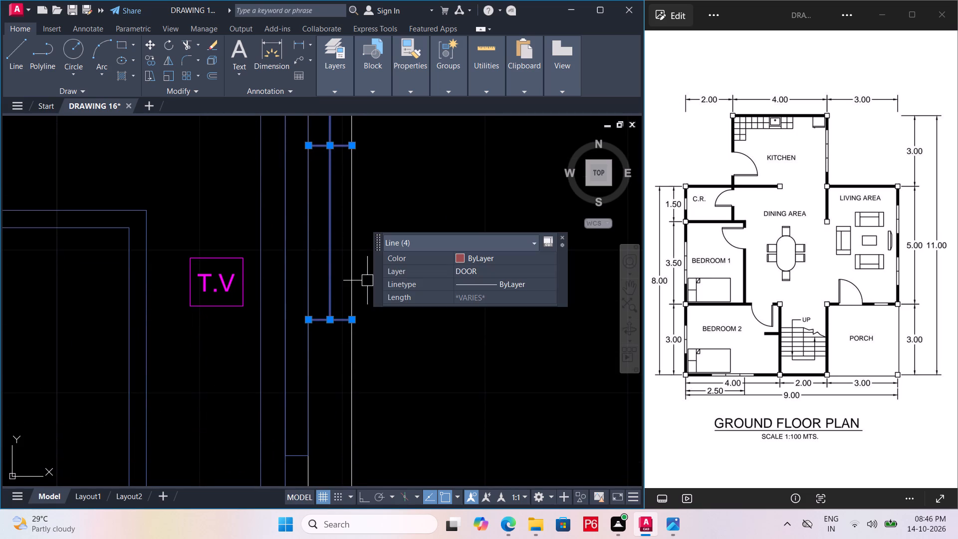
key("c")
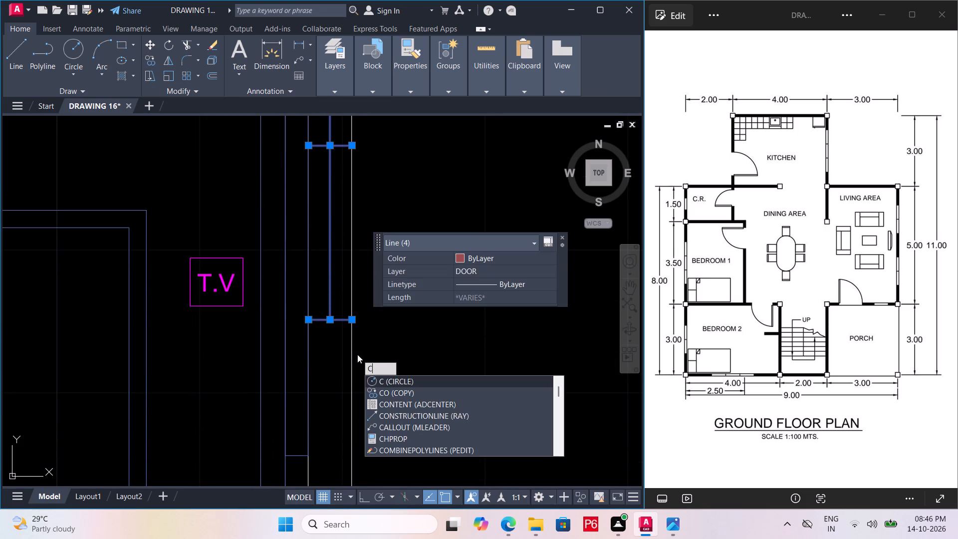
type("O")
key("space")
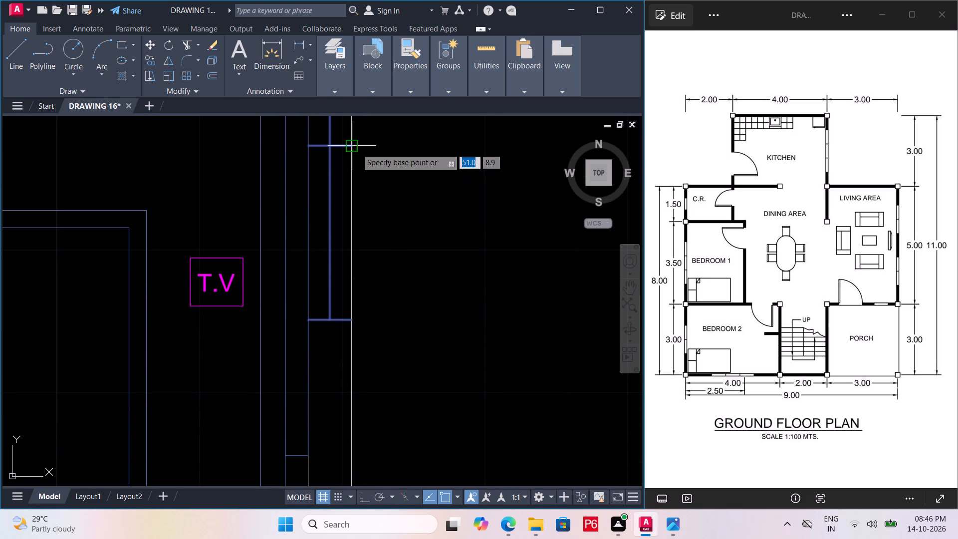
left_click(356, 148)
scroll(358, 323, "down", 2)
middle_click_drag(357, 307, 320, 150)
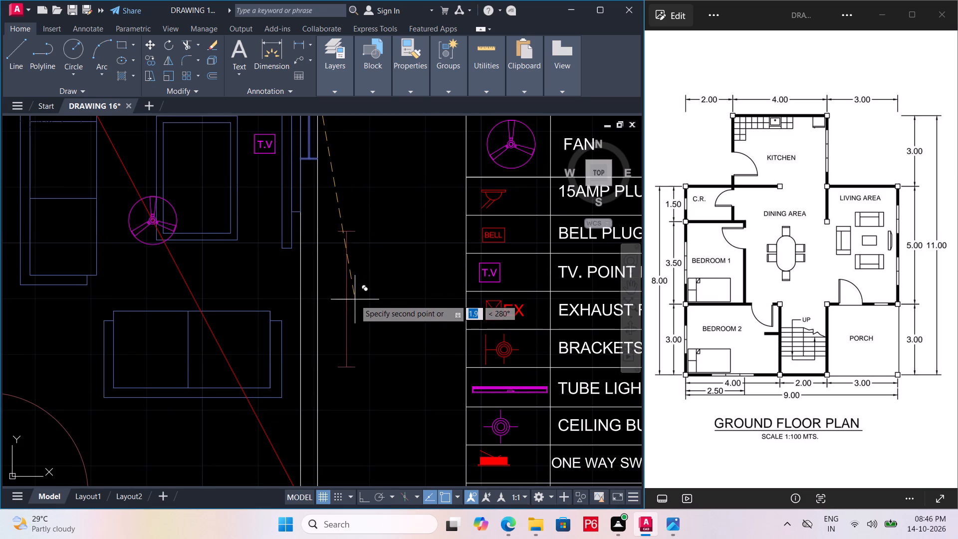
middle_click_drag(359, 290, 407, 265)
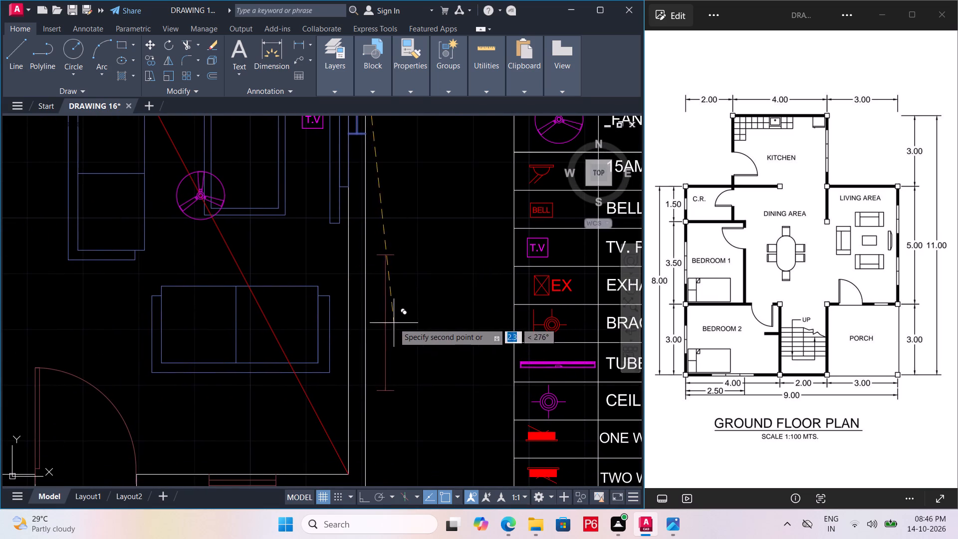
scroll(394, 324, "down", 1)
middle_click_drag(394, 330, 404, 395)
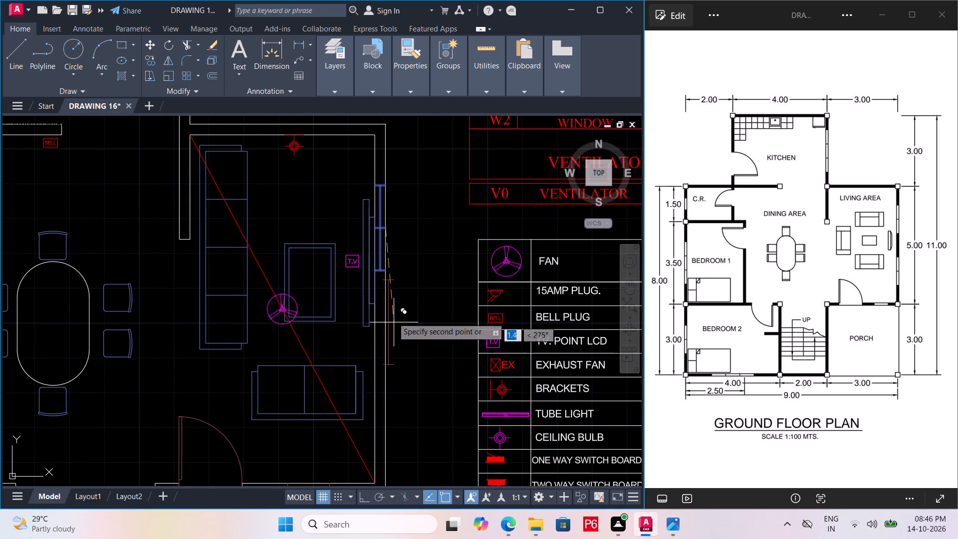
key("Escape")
Copy the living area's right-wall window straight down about 2.2 within the same wall, beside the two-seat sofa, and save the drawing.
scroll(383, 226, "up", 2)
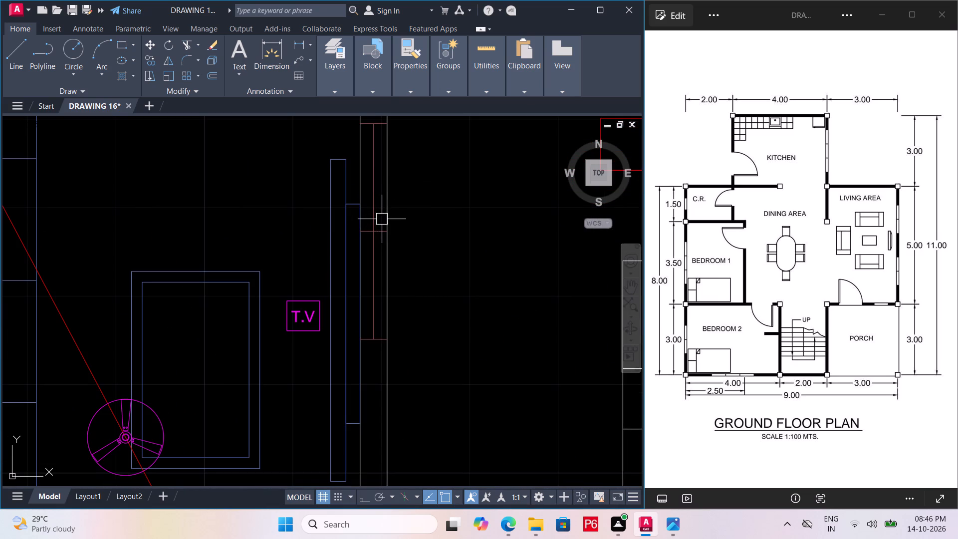
scroll(380, 218, "up", 2)
left_click(380, 223)
left_click(345, 296)
scroll(373, 265, "down", 2)
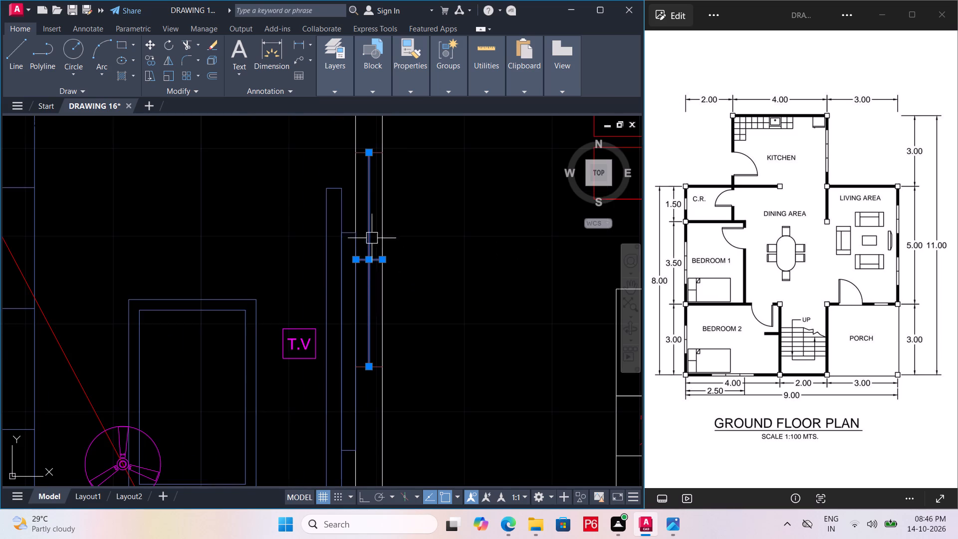
scroll(384, 158, "up", 2)
double_click(363, 146)
scroll(343, 276, "down", 2)
middle_click_drag(343, 276, 338, 189)
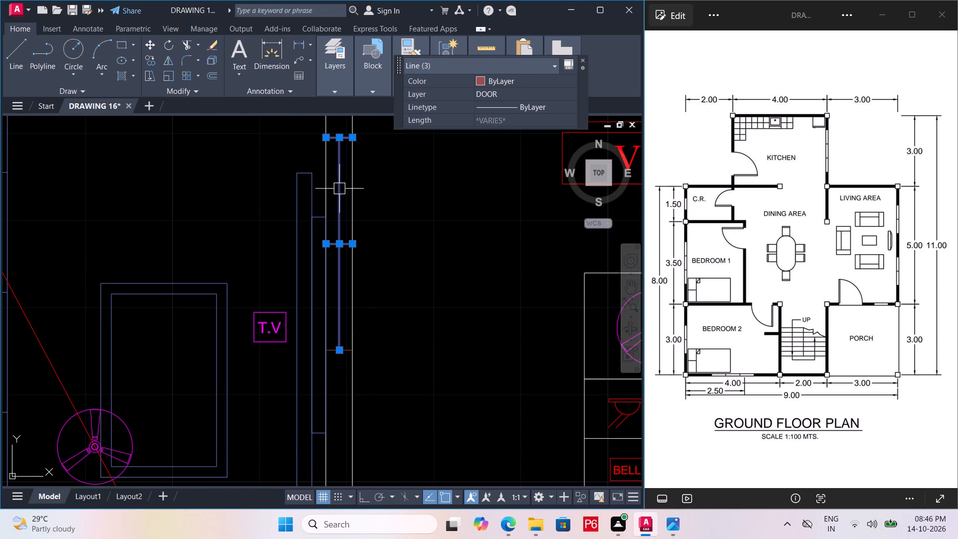
scroll(343, 354, "up", 2)
left_click(352, 347)
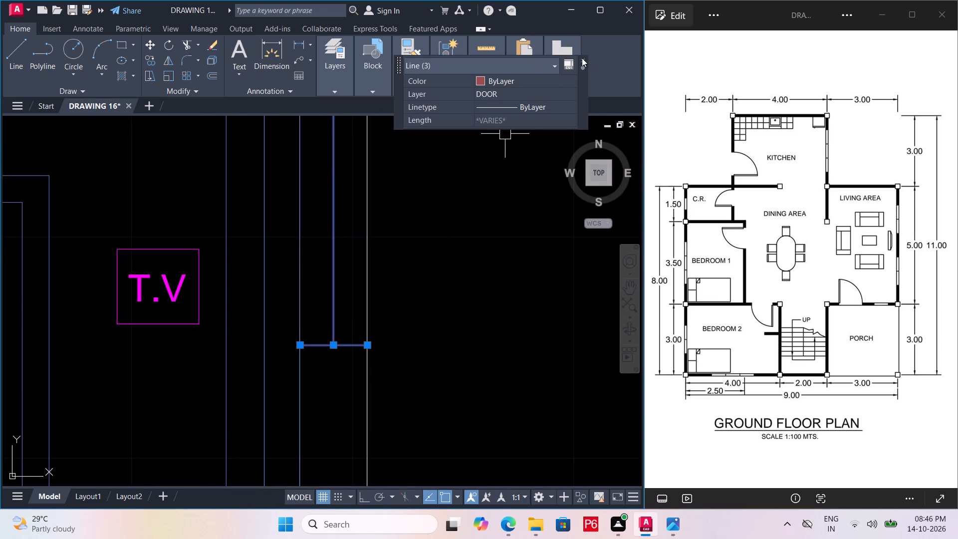
left_click(582, 58)
left_click(583, 58)
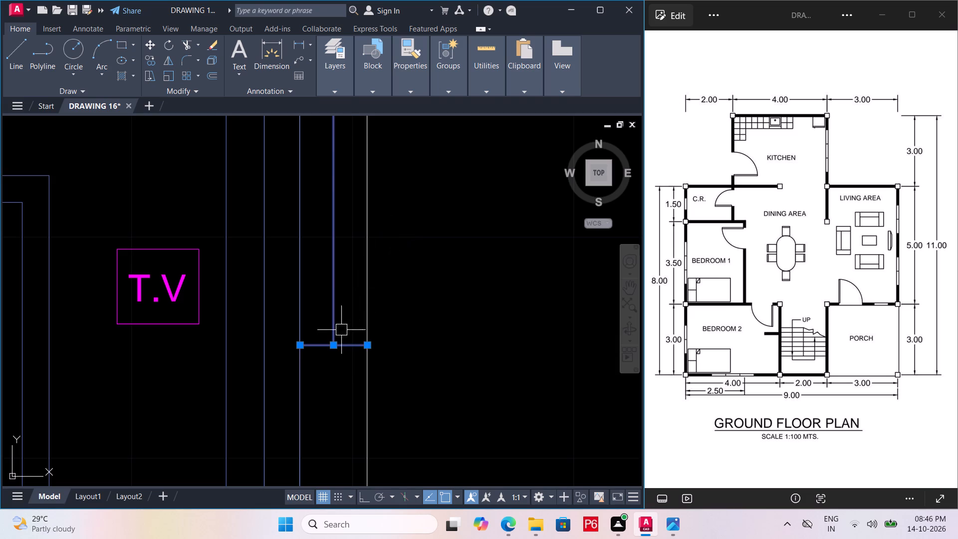
scroll(353, 334, "down", 2)
middle_click_drag(352, 353, 352, 363)
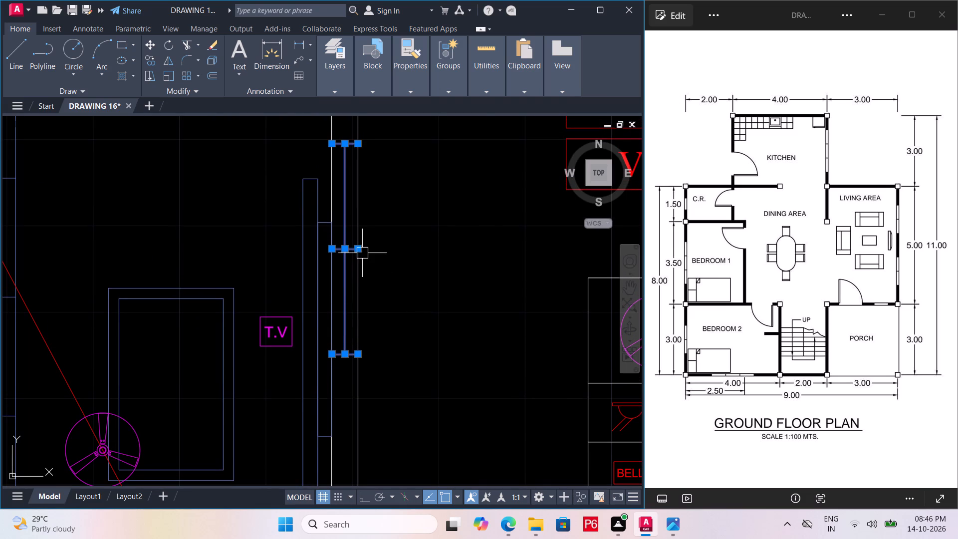
key("c")
key("o")
key("space")
left_click(363, 250)
middle_click_drag(372, 366, 360, 267)
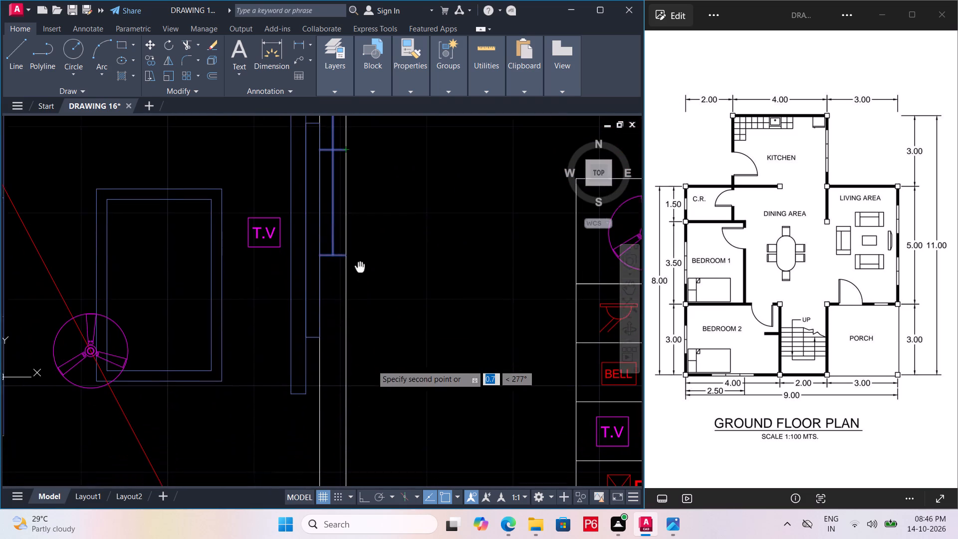
middle_click_drag(360, 267, 359, 261)
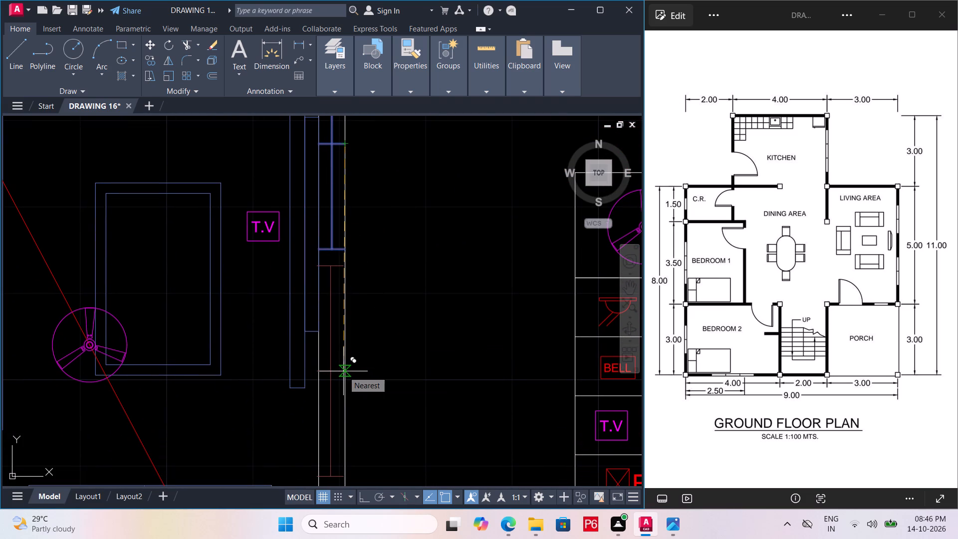
key("F8")
middle_click_drag(334, 398, 343, 281)
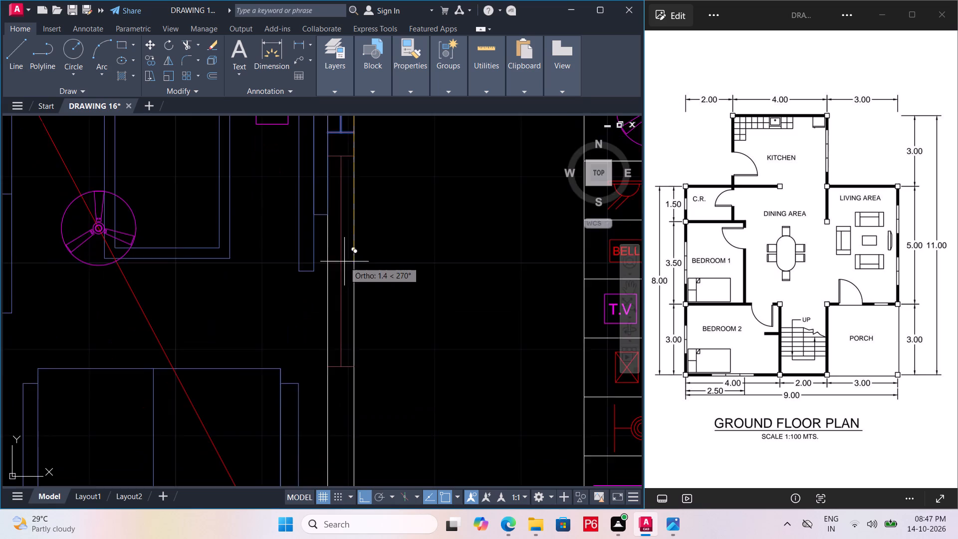
scroll(343, 273, "down", 2)
left_click(342, 328)
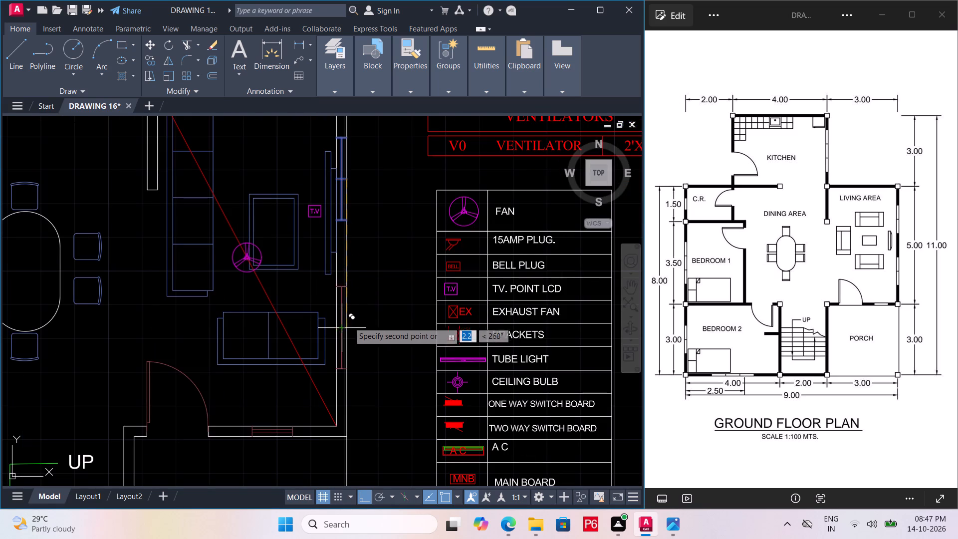
middle_click_drag(373, 304, 370, 387)
key("ctrl+s")
key("ctrl+s")
key("ctrl+s")
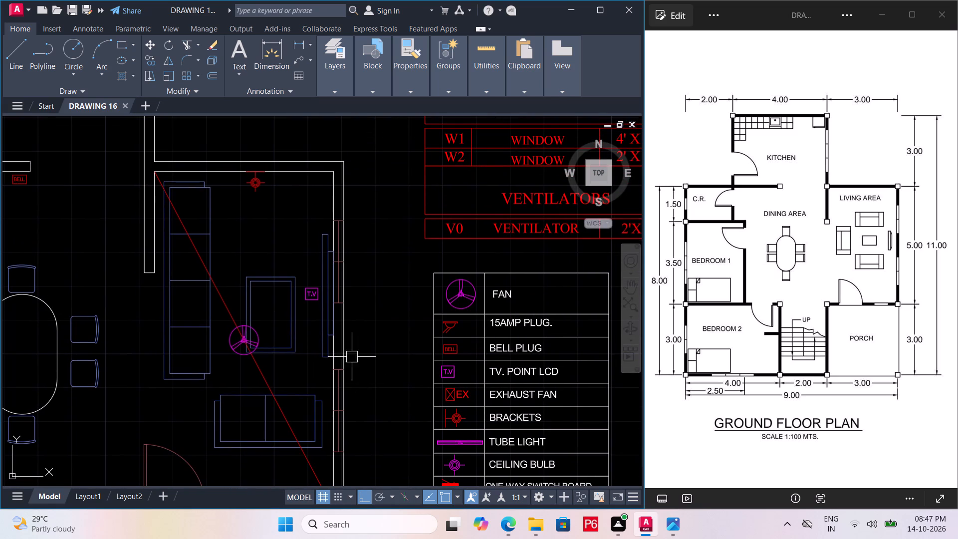
key("ctrl+s")
key("ctrl+s")
Move the upper window in the living area's right wall slightly upward along the wall, and save the drawing.
middle_click_drag(327, 266, 327, 266)
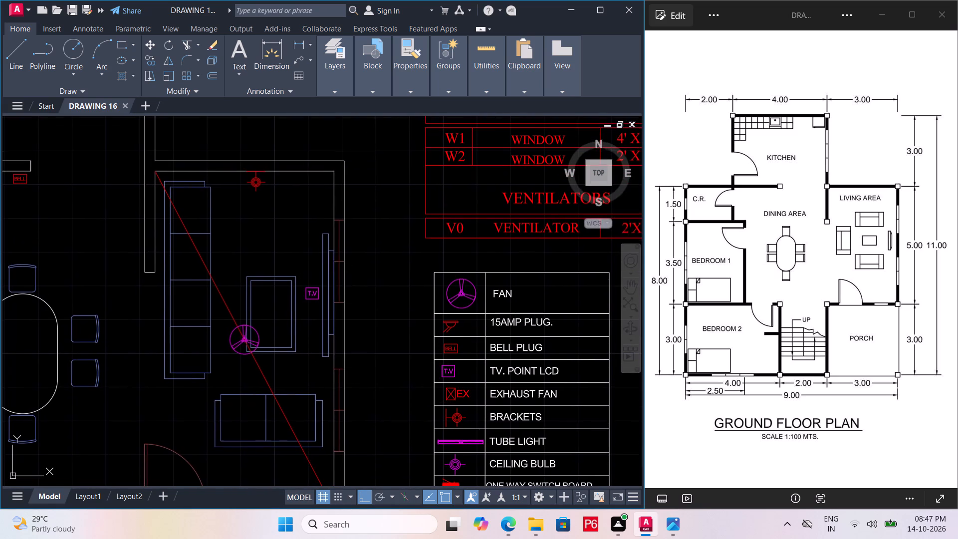
middle_click_drag(327, 266, 329, 284)
scroll(356, 266, "up", 2)
scroll(314, 279, "up", 1)
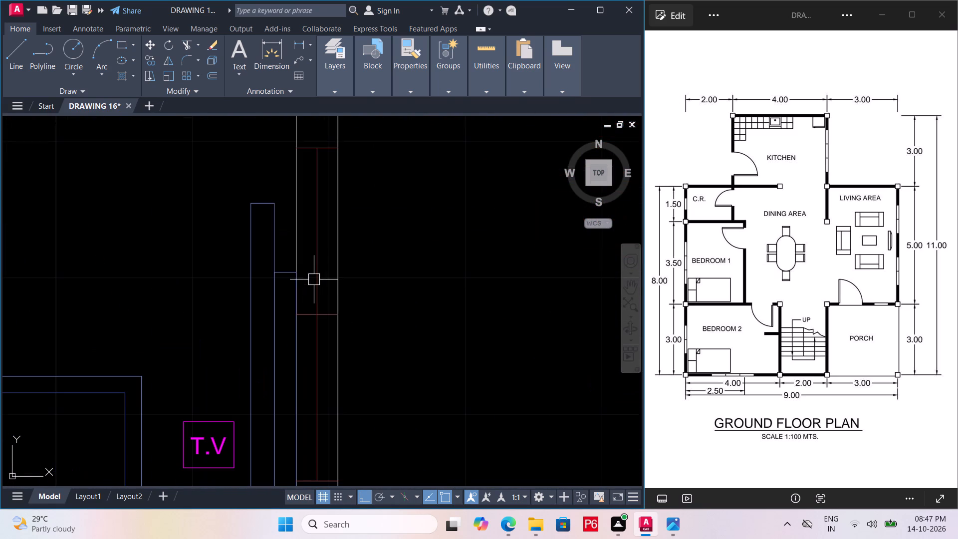
left_click(326, 294)
left_click_drag(309, 330, 312, 323)
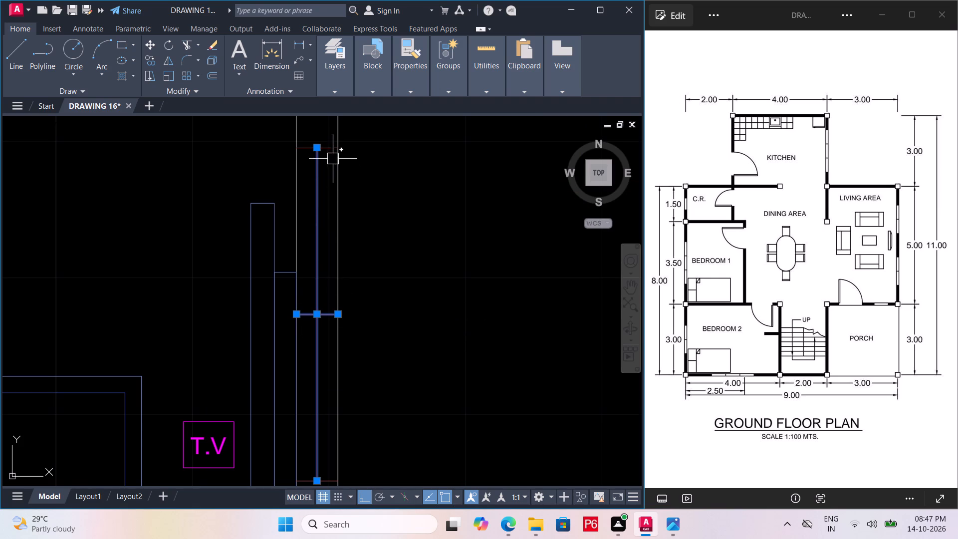
left_click(331, 152)
middle_click_drag(340, 238, 329, 167)
scroll(340, 239, "down", 1)
scroll(319, 317, "up", 1)
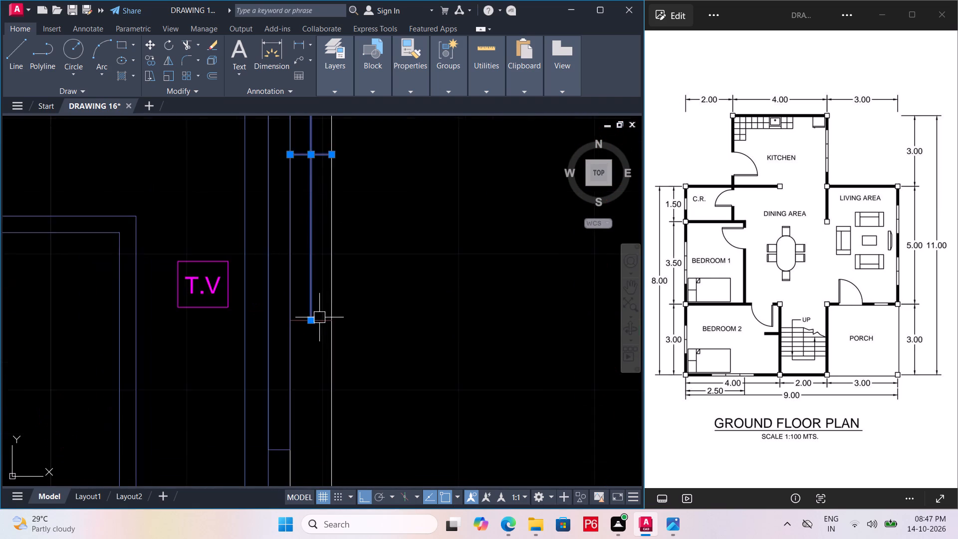
scroll(319, 317, "up", 1)
left_click(318, 325)
key("m")
key("space")
middle_click_drag(336, 269, 339, 489)
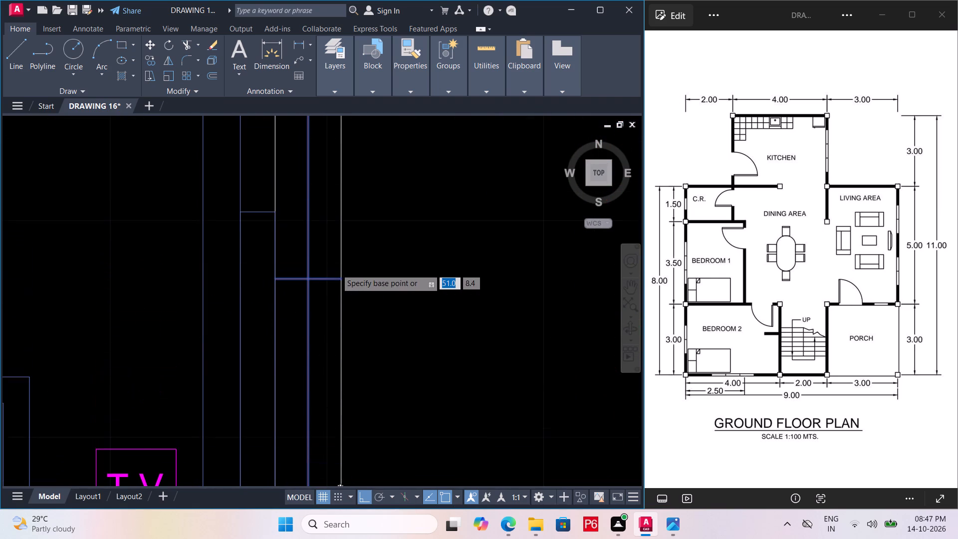
left_click_drag(339, 280, 341, 271)
middle_click_drag(338, 227, 347, 364)
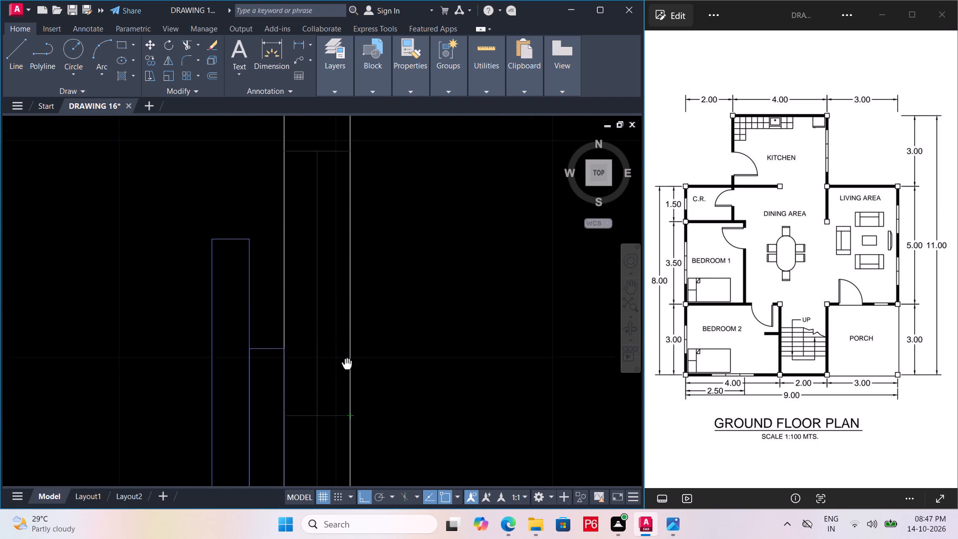
middle_click_drag(347, 364, 347, 368)
double_click(347, 339)
scroll(378, 280, "down", 2)
middle_click_drag(378, 280, 365, 225)
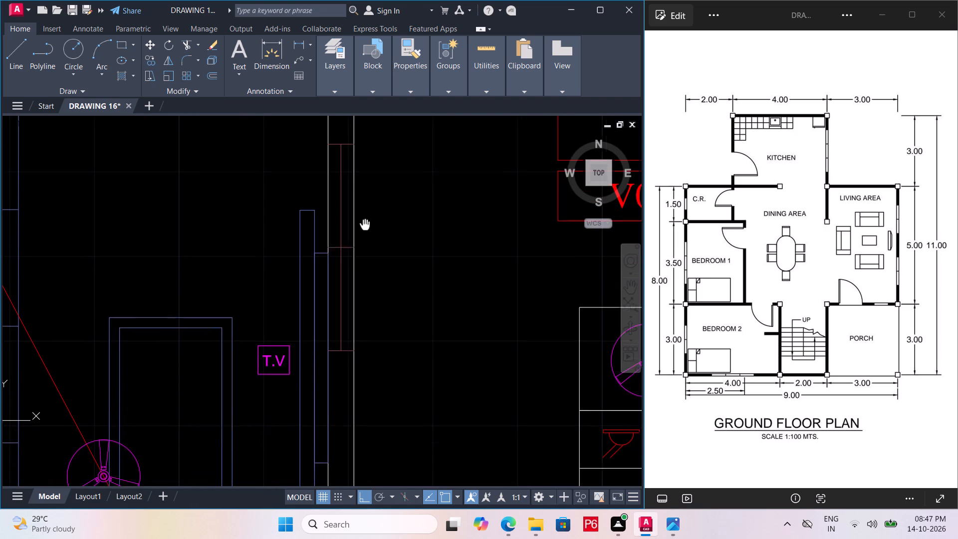
middle_click_drag(365, 225, 364, 231)
key("ctrl+s")
key("ctrl+s")
key("ctrl+s")
scroll(352, 248, "down", 2, "ctrl")
key("ctrl+s")
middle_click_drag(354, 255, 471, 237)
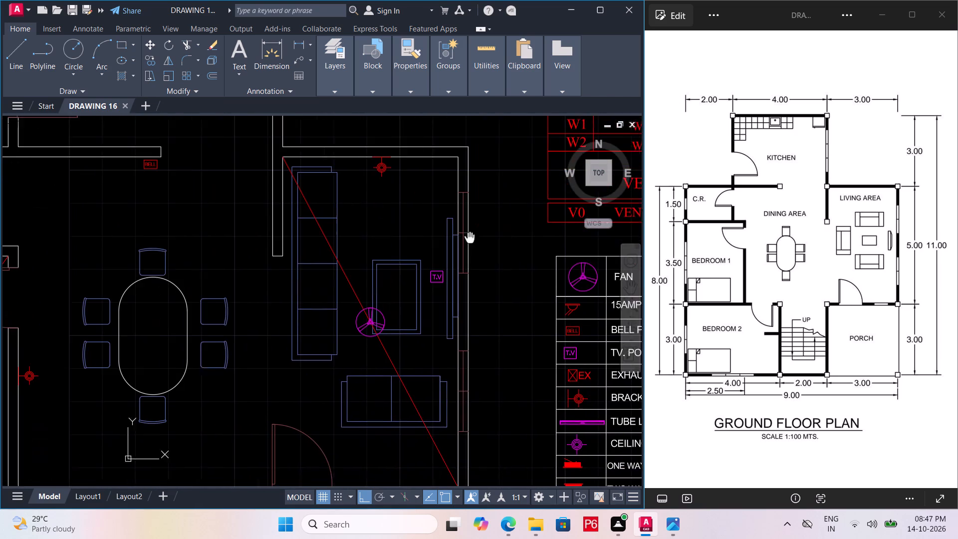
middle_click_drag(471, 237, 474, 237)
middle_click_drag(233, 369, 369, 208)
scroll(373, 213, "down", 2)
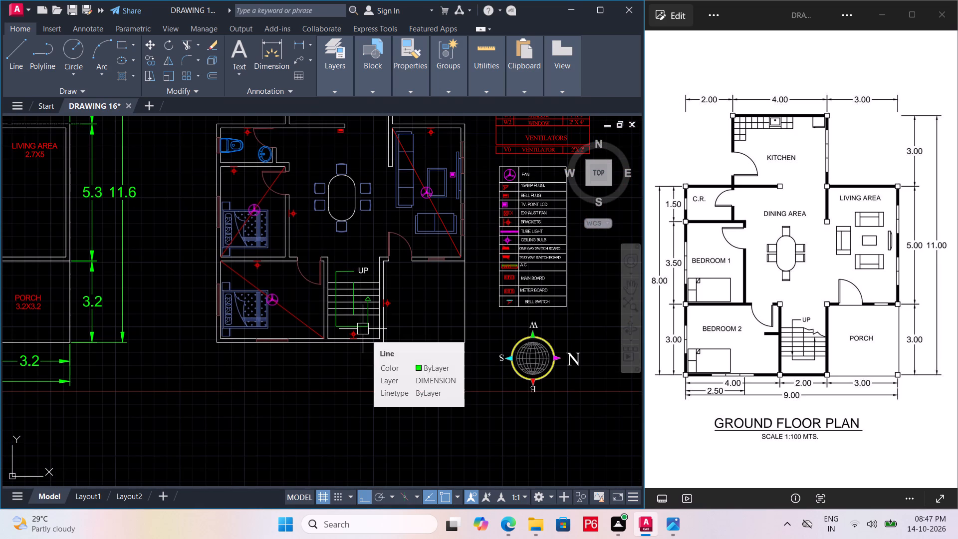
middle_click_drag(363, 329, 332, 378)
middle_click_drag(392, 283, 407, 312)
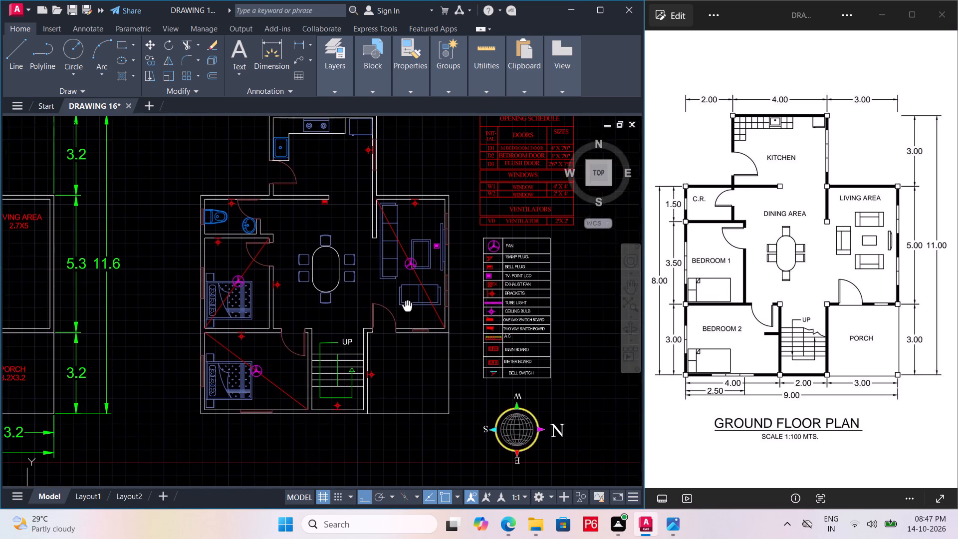
Examine the windows and doors across the furnished floor plan and the door and window sizes in the opening schedule.
middle_click_drag(407, 312, 391, 328)
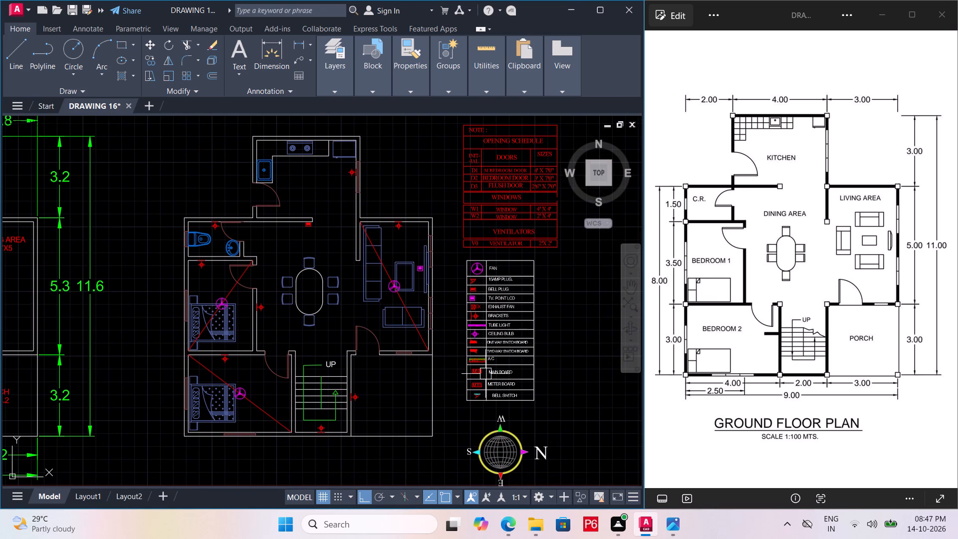
middle_click_drag(520, 261, 491, 250)
middle_click_drag(155, 297, 261, 276)
scroll(261, 276, "up", 2)
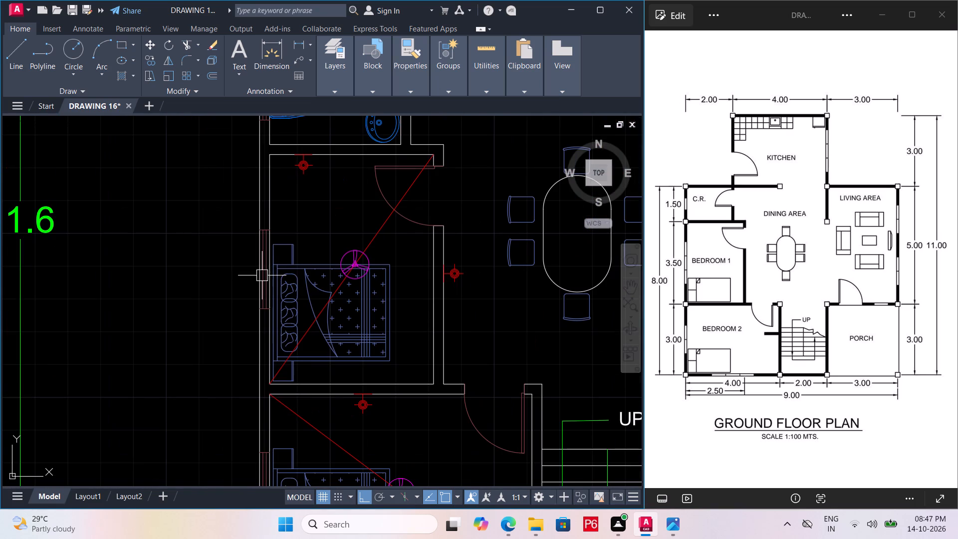
middle_click_drag(245, 276, 85, 534)
middle_click_drag(405, 329, 342, 162)
middle_click_drag(520, 249, 383, 251)
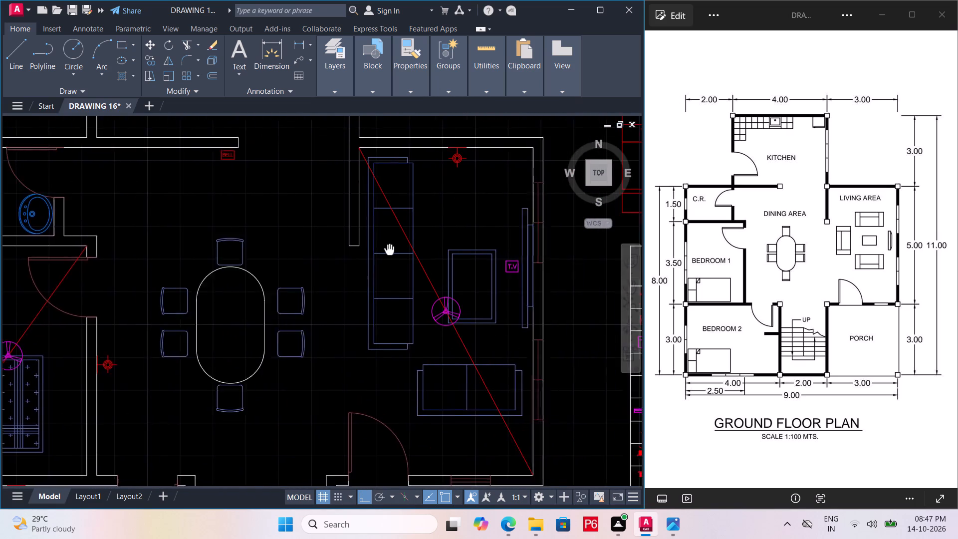
middle_click_drag(383, 251, 328, 234)
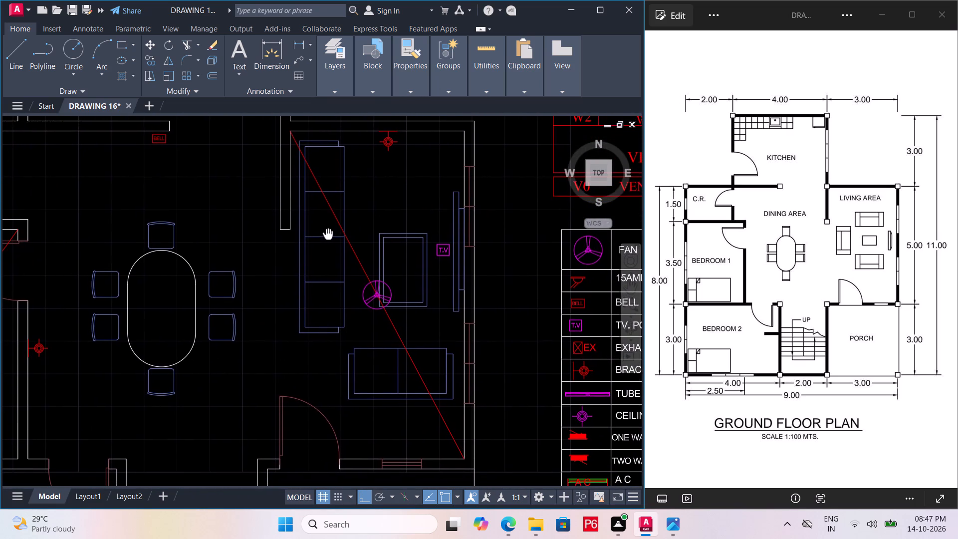
middle_click_drag(328, 234, 425, 163)
middle_click_drag(129, 330, 314, 216)
middle_click_drag(112, 412, 139, 336)
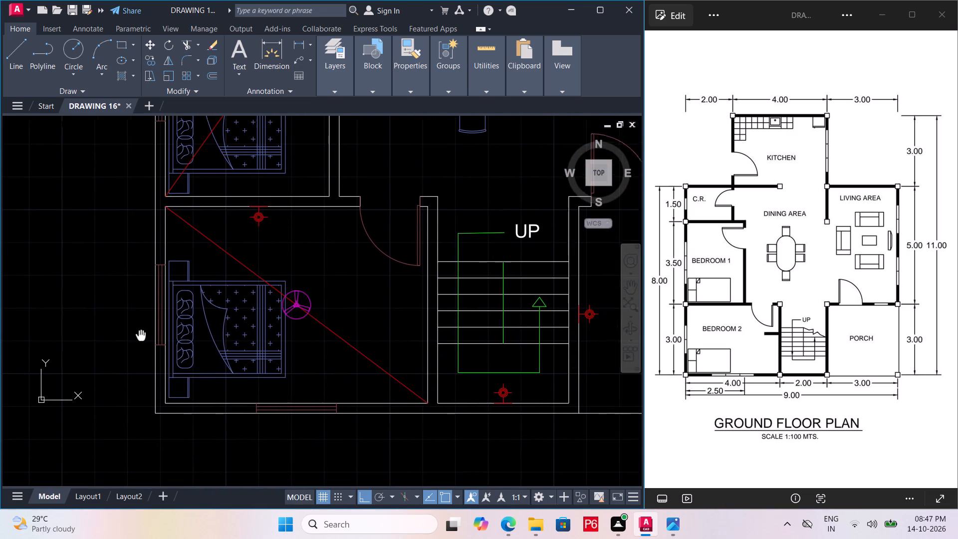
middle_click_drag(139, 336, 0, 376)
middle_click_drag(502, 318, 385, 346)
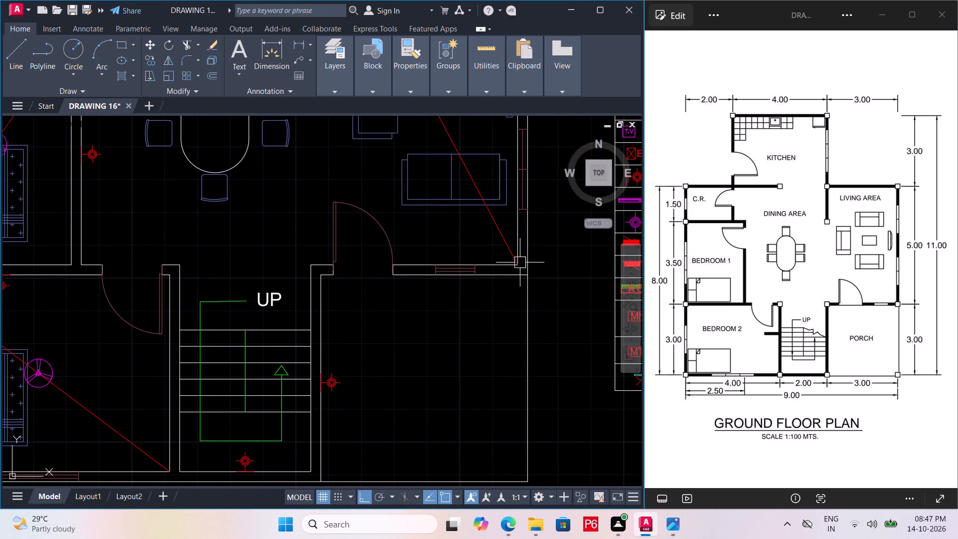
middle_click_drag(516, 266, 264, 433)
middle_click_drag(450, 202, 366, 433)
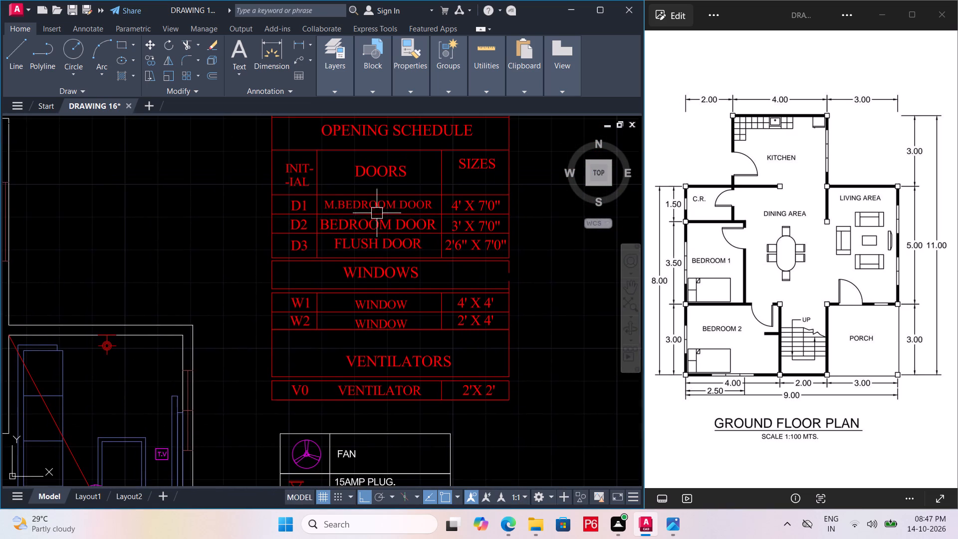
middle_click_drag(376, 211, 386, 246)
scroll(387, 247, "up", 1)
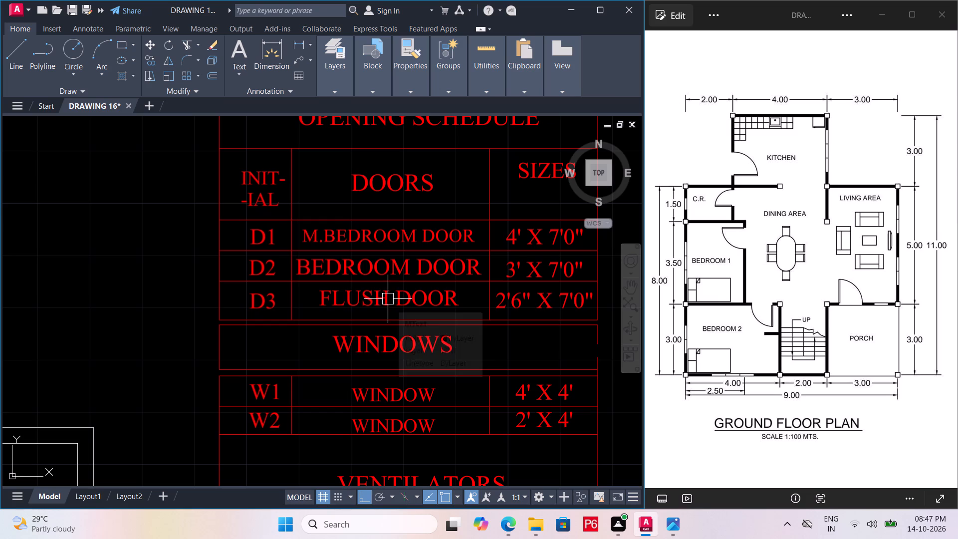
left_click(433, 298)
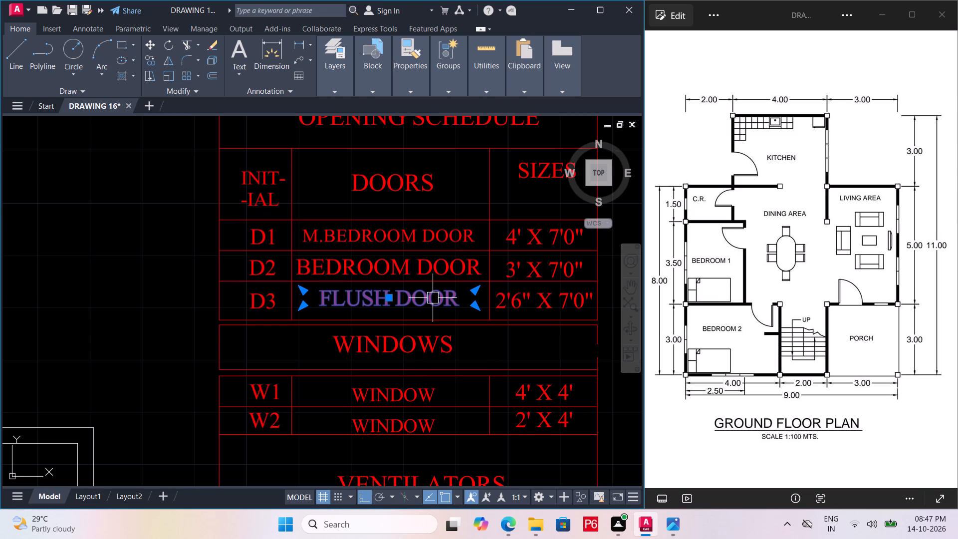
key("Escape")
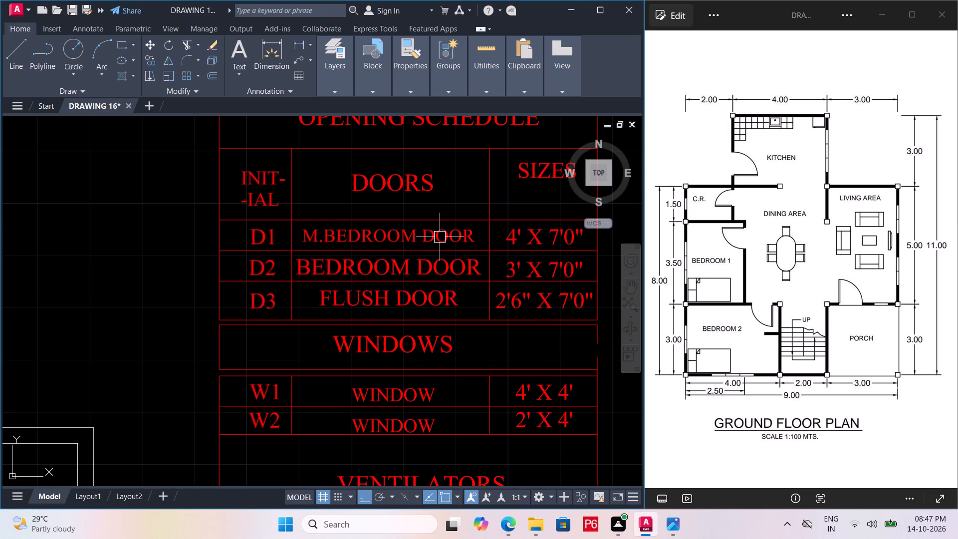
scroll(487, 218, "down", 3)
middle_click_drag(281, 302, 366, 218)
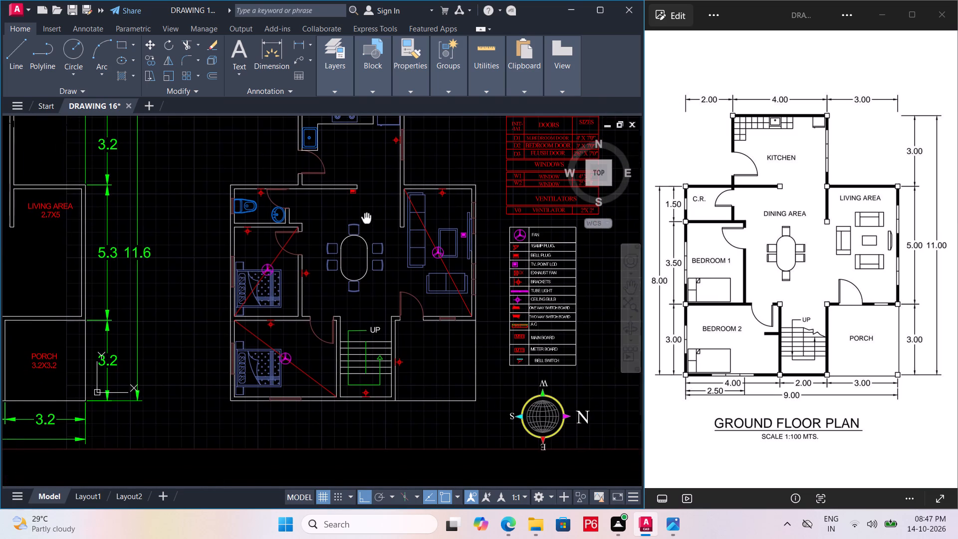
middle_click_drag(366, 218, 367, 218)
middle_click_drag(381, 275, 312, 312)
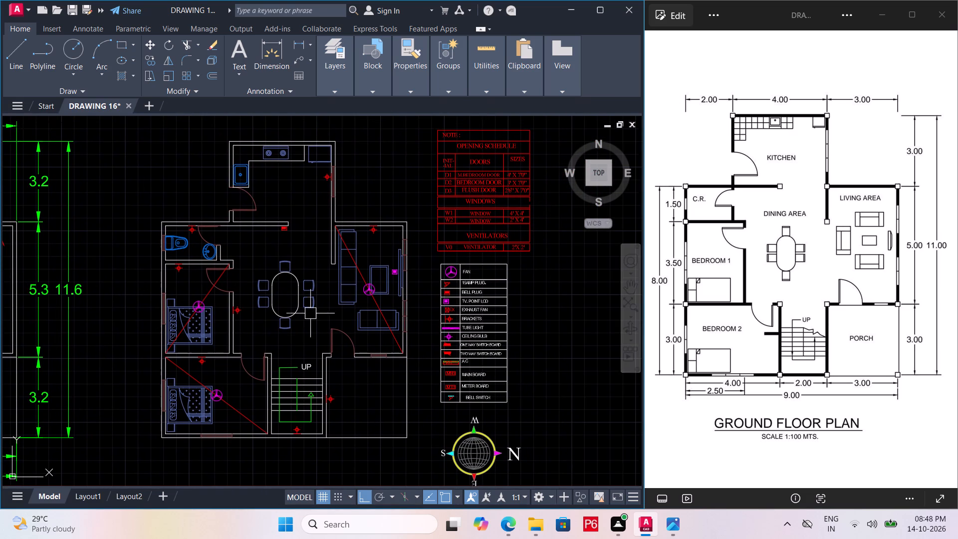
Replace the D1 master bedroom door's size in the opening schedule with 1.2X2.1.
scroll(510, 176, "up", 2)
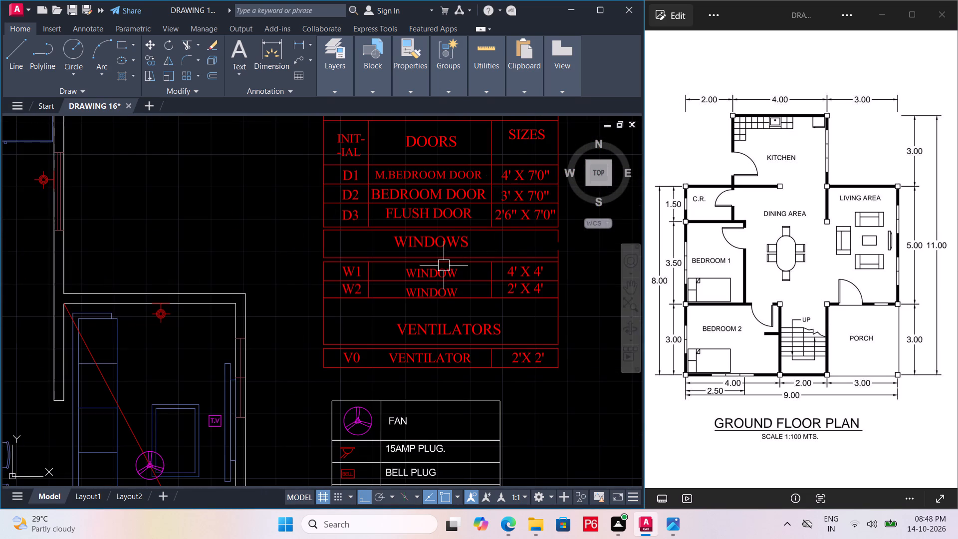
middle_click_drag(513, 209, 460, 295)
scroll(461, 288, "up", 1)
key("Escape")
triple_click(472, 243)
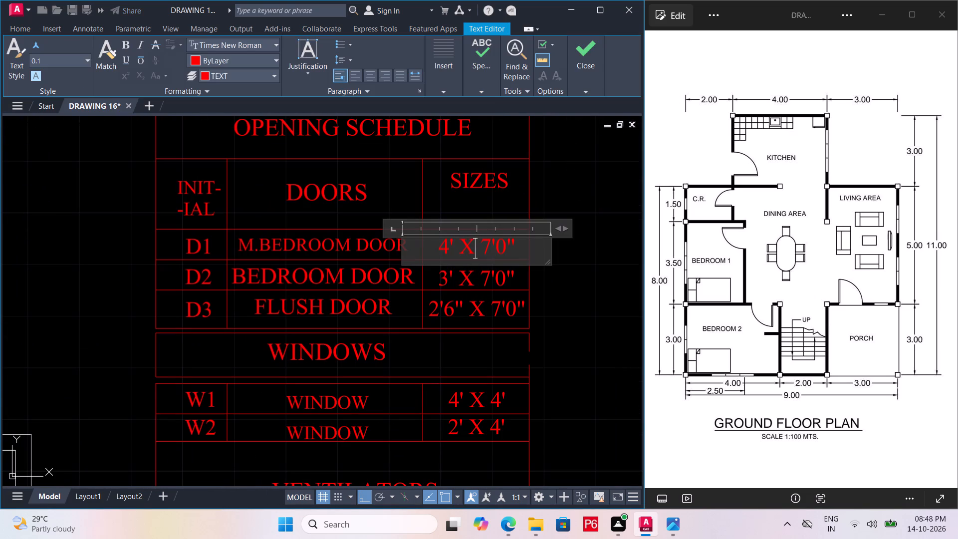
left_click(527, 248)
key("BackSpace")
key("BackSpace")
key("BackSpace")
key("BackSpace")
key("BackSpace")
key("BackSpace")
key("BackSpace")
key("BackSpace")
key("BackSpace")
key("BackSpace")
key("BackSpace")
key("BackSpace")
key("BackSpace")
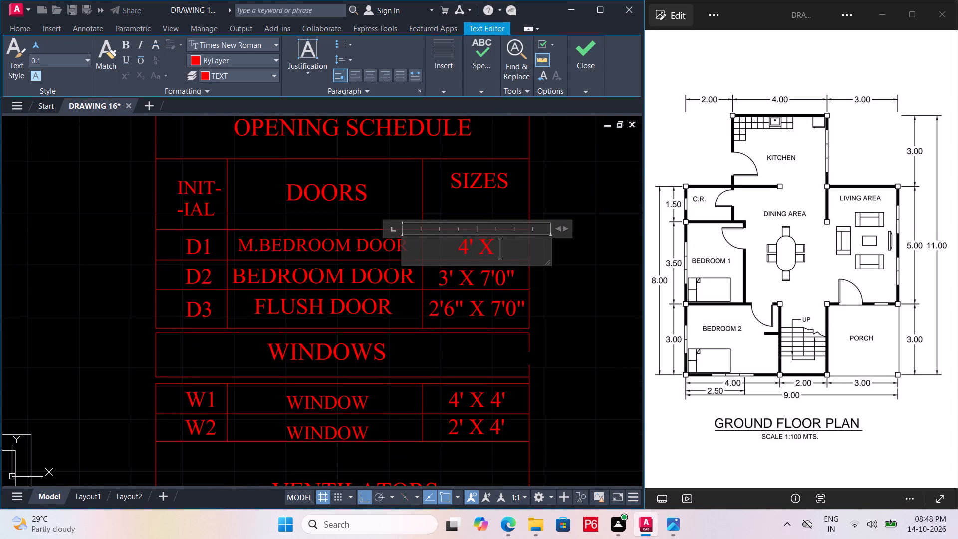
key("BackSpace")
key("BackSpace")
key("BackSpace")
key("BackSpace")
key("BackSpace")
key("BackSpace")
key("BackSpace")
key("BackSpace")
key("BackSpace")
key("BackSpace")
key("BackSpace")
key("BackSpace")
key("BackSpace")
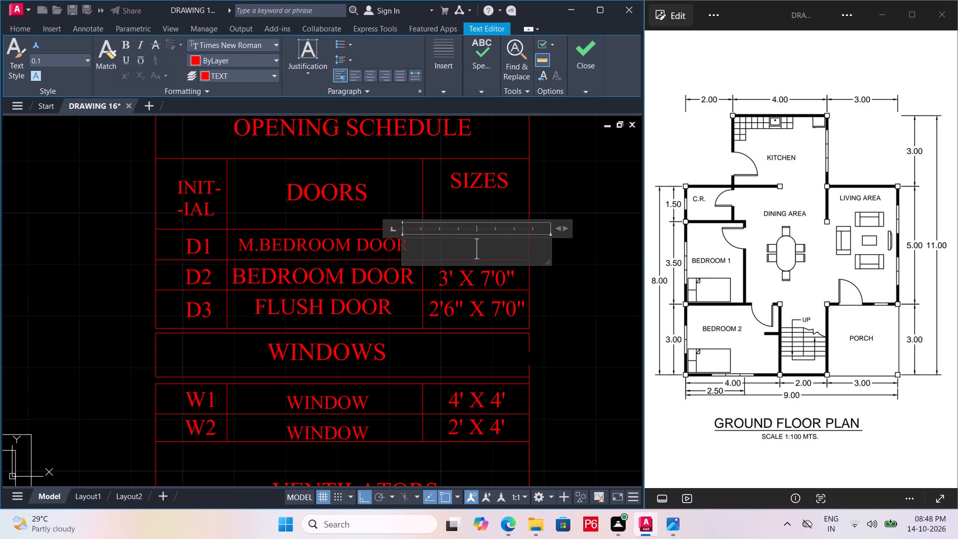
type("1.22")
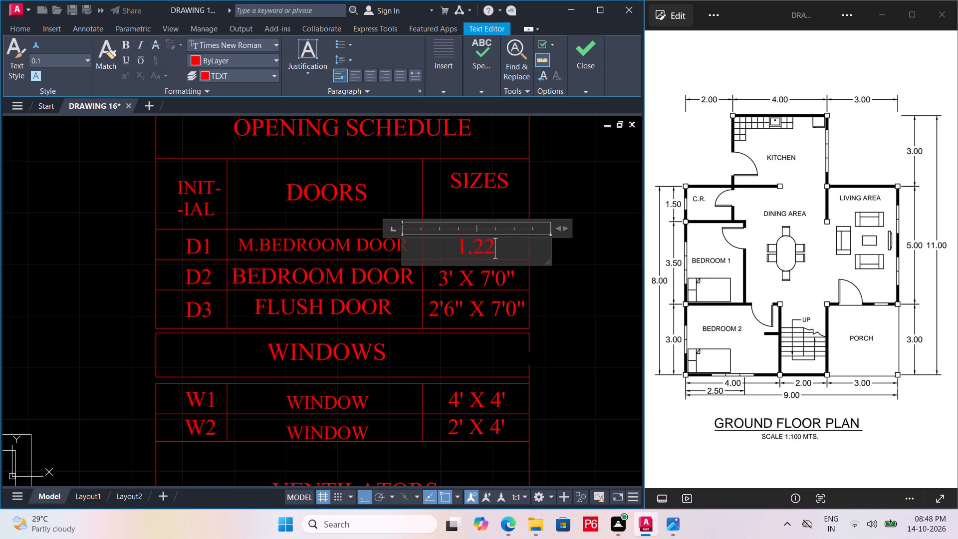
key("BackSpace")
key("x")
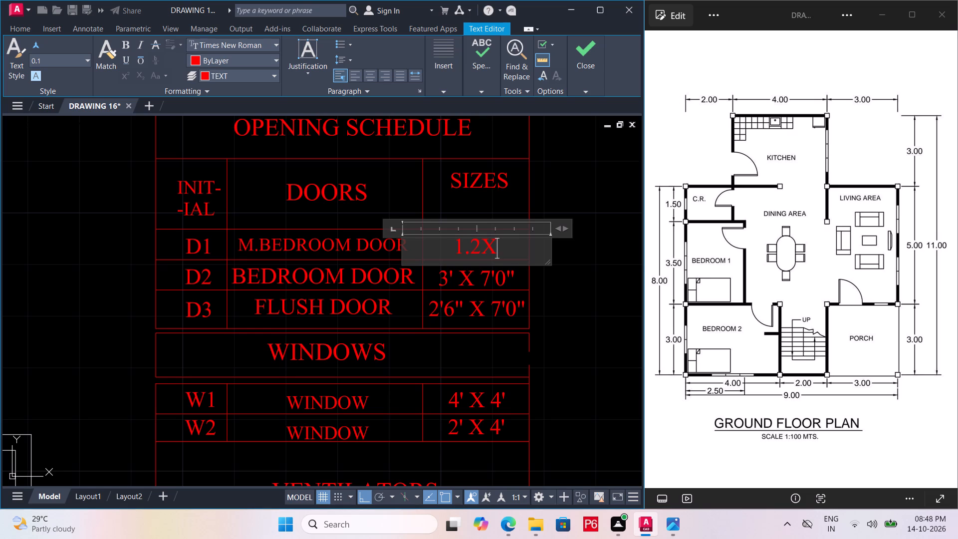
type("2.1")
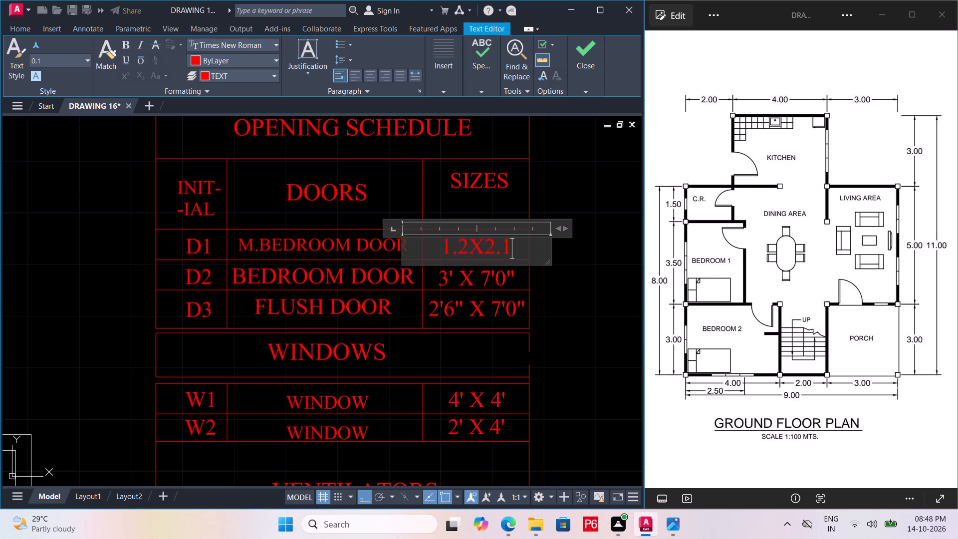
left_click(538, 302)
Replace the D2 bedroom door's size in the opening schedule with 0.91X2.1.
double_click(469, 280)
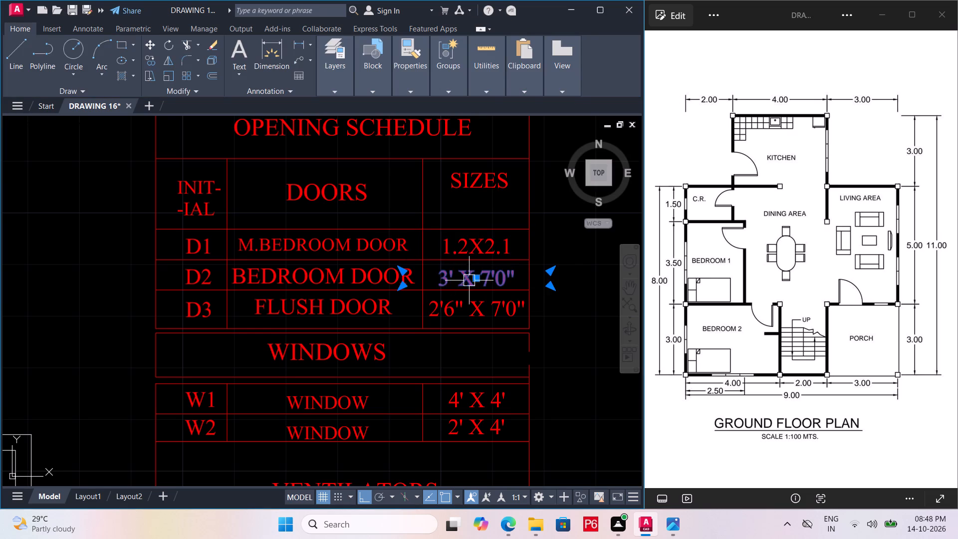
left_click(516, 280)
key("BackSpace")
key("BackSpace")
key("BackSpace")
key("BackSpace")
key("BackSpace")
key("BackSpace")
key("BackSpace")
key("BackSpace")
key("BackSpace")
key("BackSpace")
key("BackSpace")
key("BackSpace")
key("BackSpace")
key("BackSpace")
key("BackSpace")
key("BackSpace")
key("BackSpace")
key("BackSpace")
key("BackSpace")
key("BackSpace")
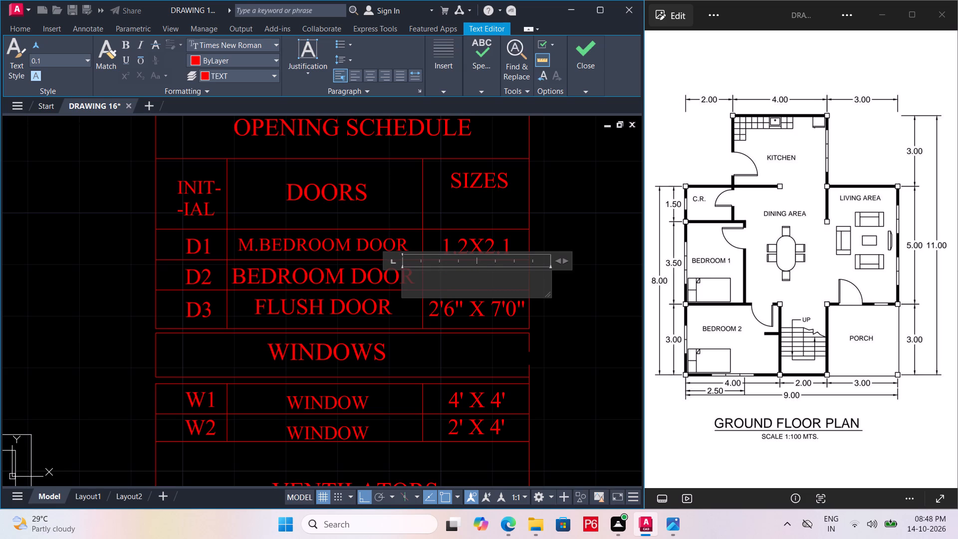
type("0.91")
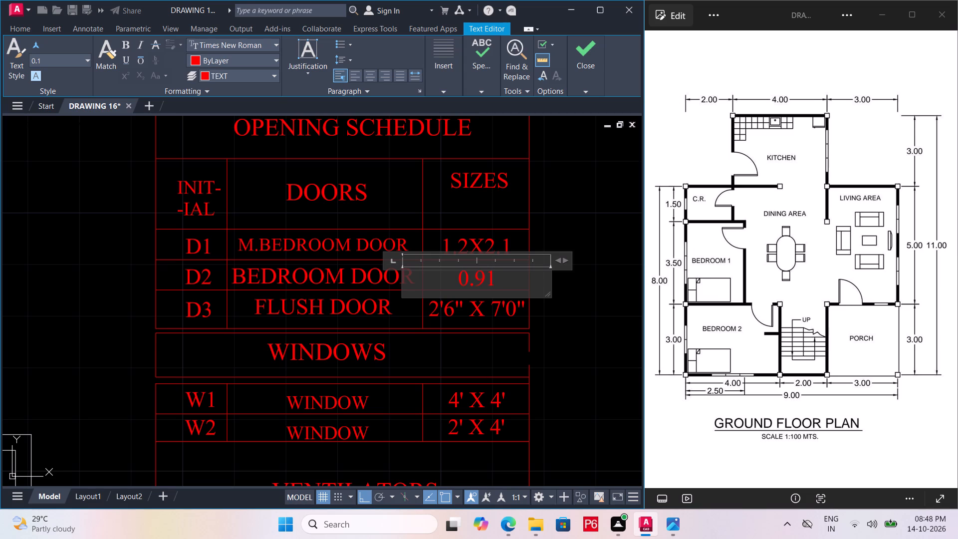
key("x")
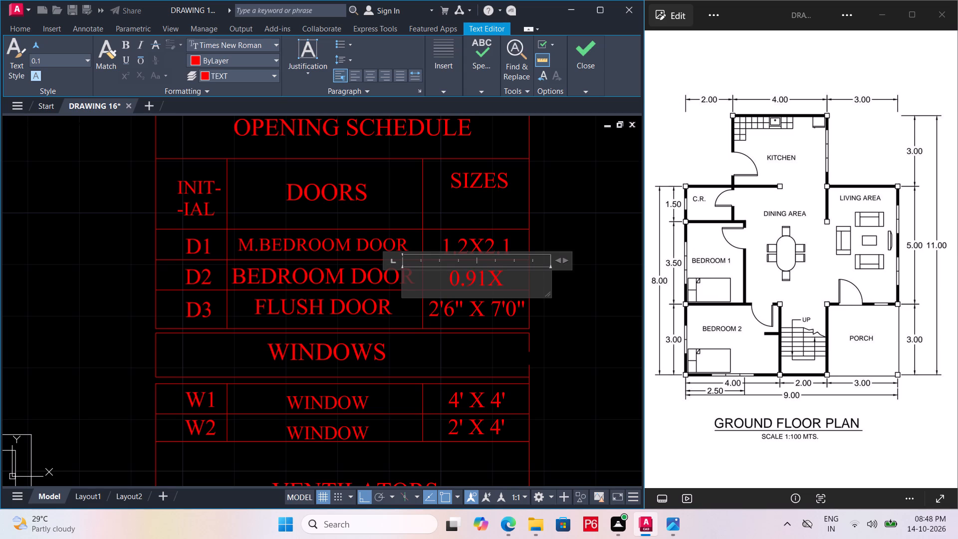
type("2.")
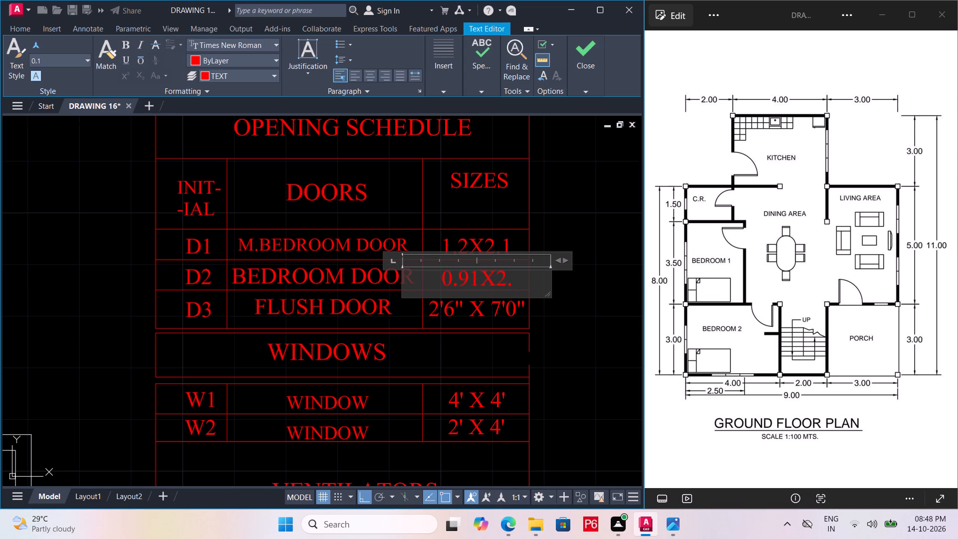
key("1")
left_click_drag(569, 357, 556, 346)
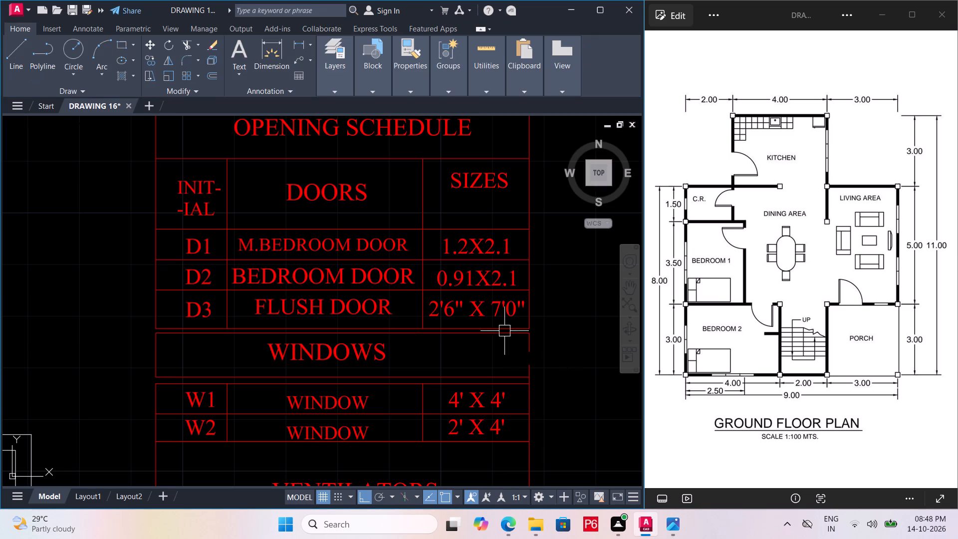
Replace the D3 flush door's size in the opening schedule with 0.76X2.1.
double_click(503, 309)
left_click(523, 308)
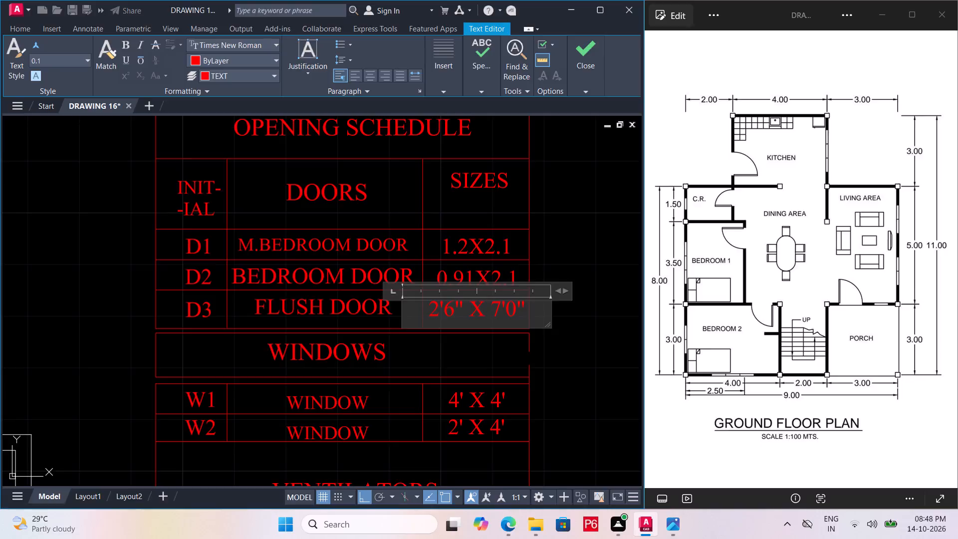
key("BackSpace")
key("BackSpace")
key("BackSpace")
key("BackSpace")
key("BackSpace")
key("BackSpace")
key("BackSpace")
key("BackSpace")
key("BackSpace")
key("BackSpace")
key("BackSpace")
key("BackSpace")
key("BackSpace")
key("BackSpace")
key("BackSpace")
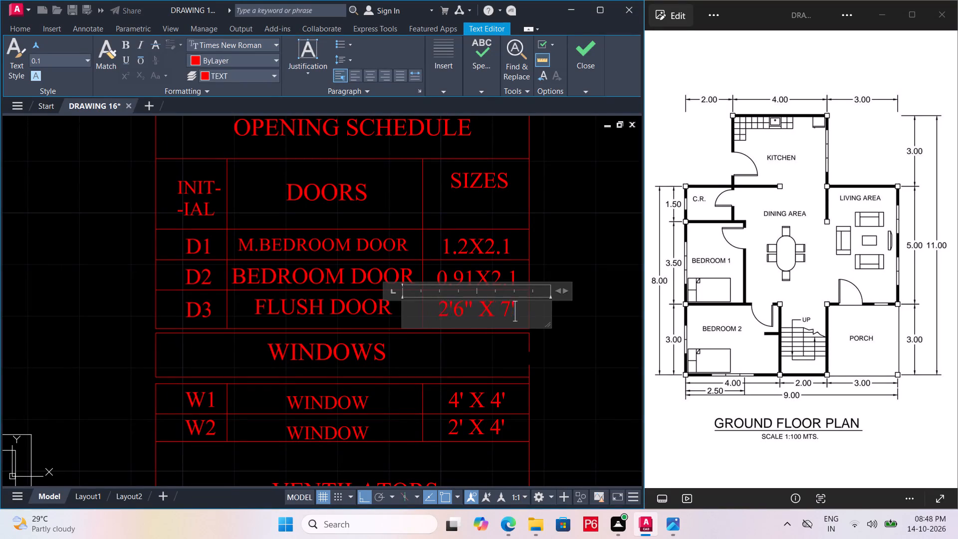
type("0.76")
key("x")
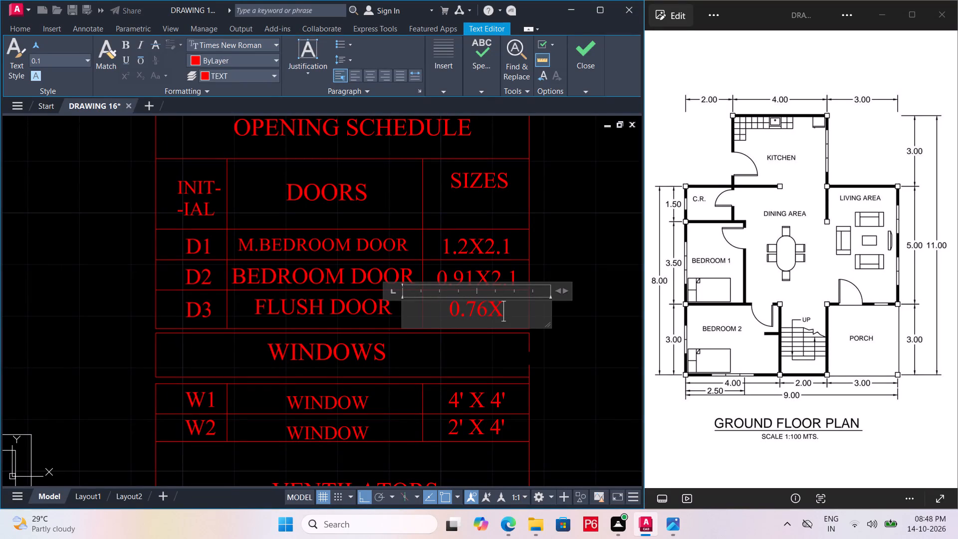
type("2.1")
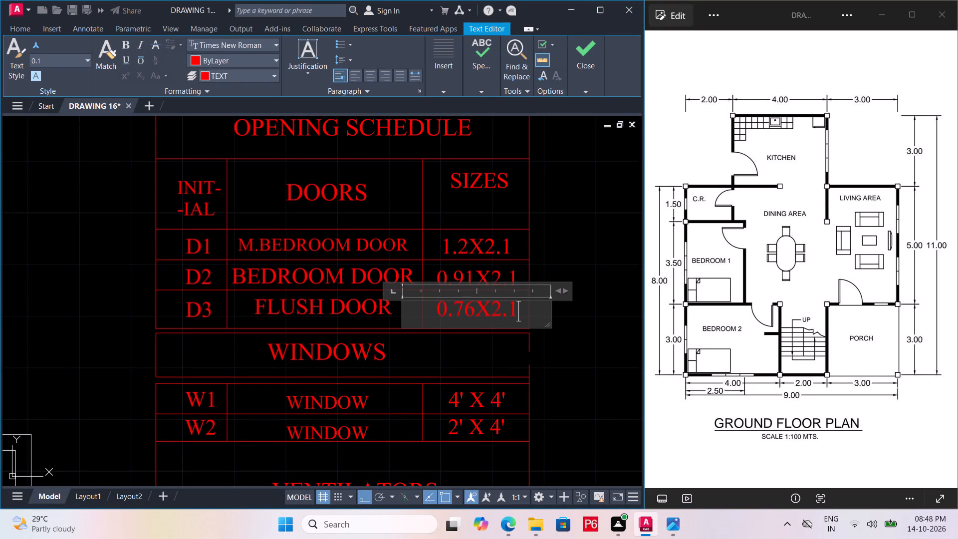
left_click(566, 362)
Save the drawing.
scroll(514, 316, "down", 1)
key("ctrl+s")
key("ctrl+s")
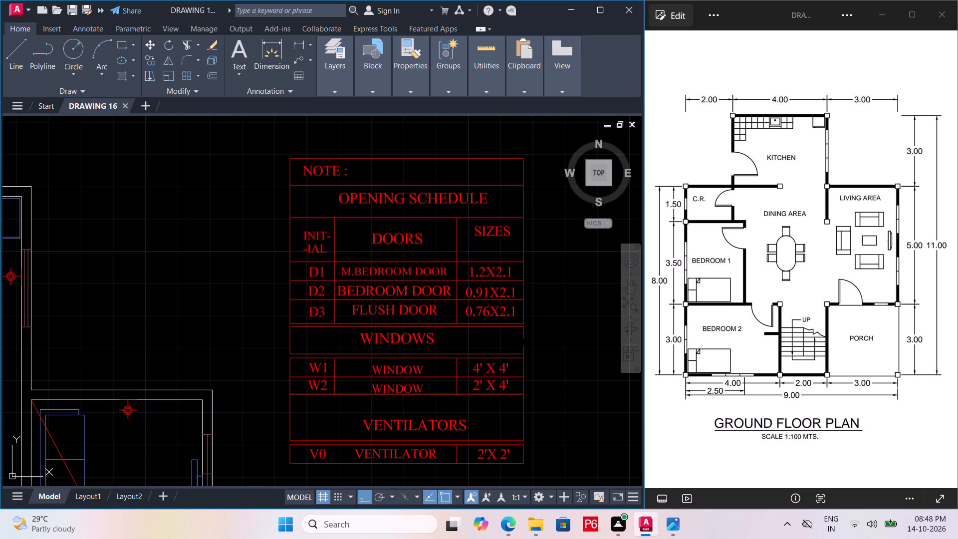
key("ctrl+s")
key("ctrl+s")
key("ctrl+s")
Replace the W1 window's size in the opening schedule with 1.2X1.2.
middle_click_drag(497, 359, 513, 328)
scroll(513, 328, "down", 1)
middle_click_drag(315, 359, 356, 248)
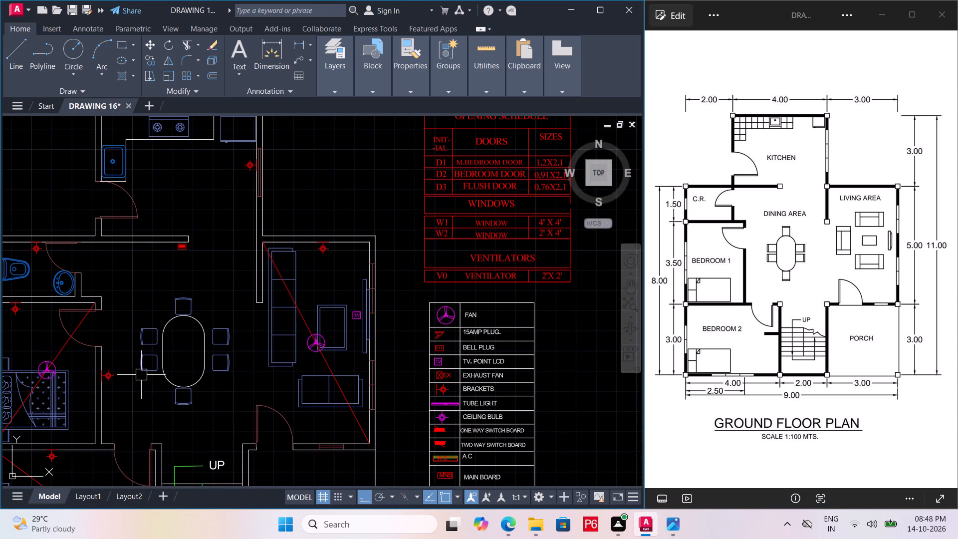
middle_click_drag(137, 377, 245, 299)
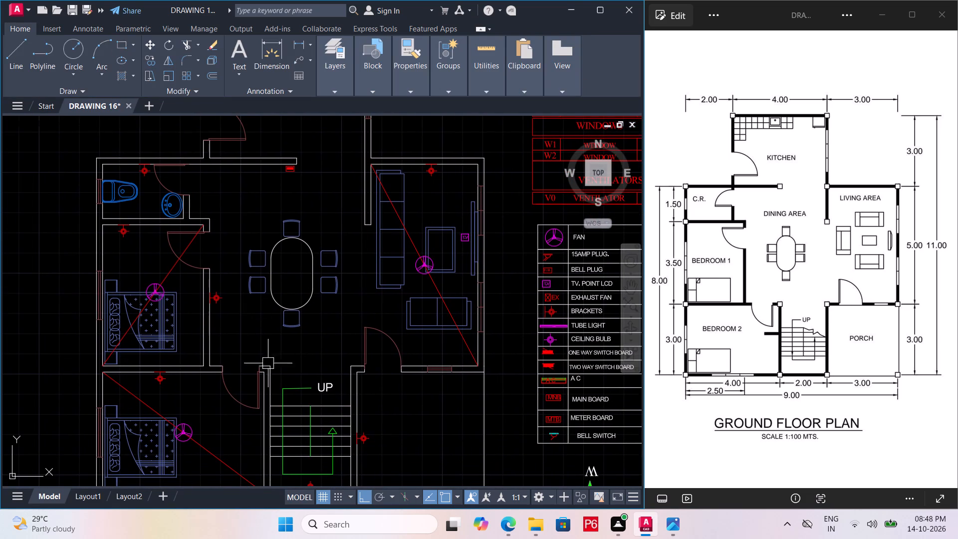
middle_click_drag(364, 392, 205, 495)
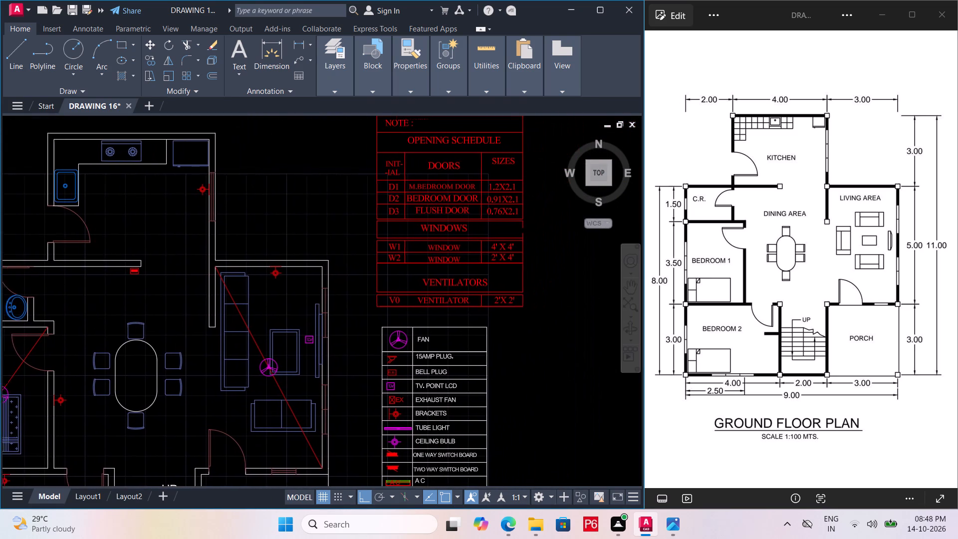
middle_click_drag(205, 495, 118, 492)
scroll(379, 259, "up", 1)
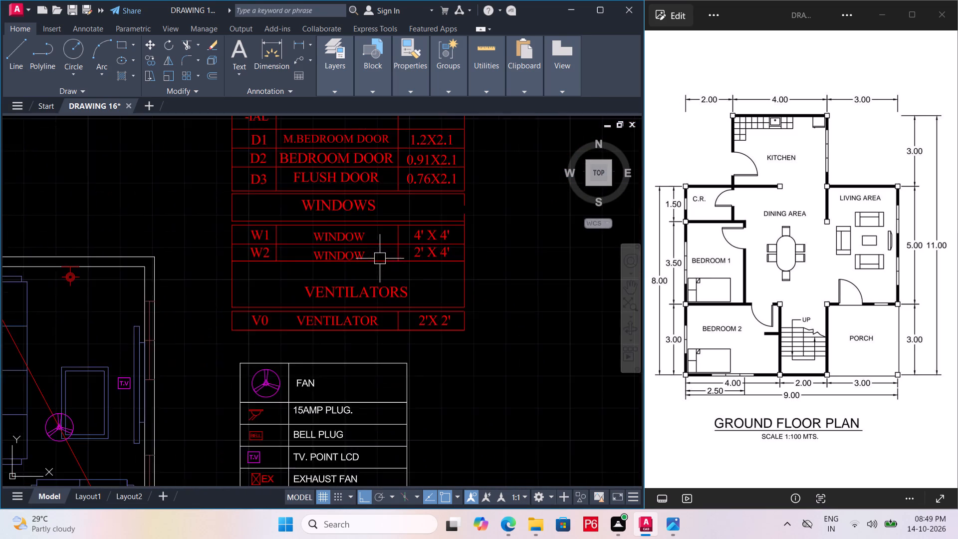
scroll(380, 259, "up", 2)
middle_click_drag(484, 229, 404, 269)
double_click(482, 237)
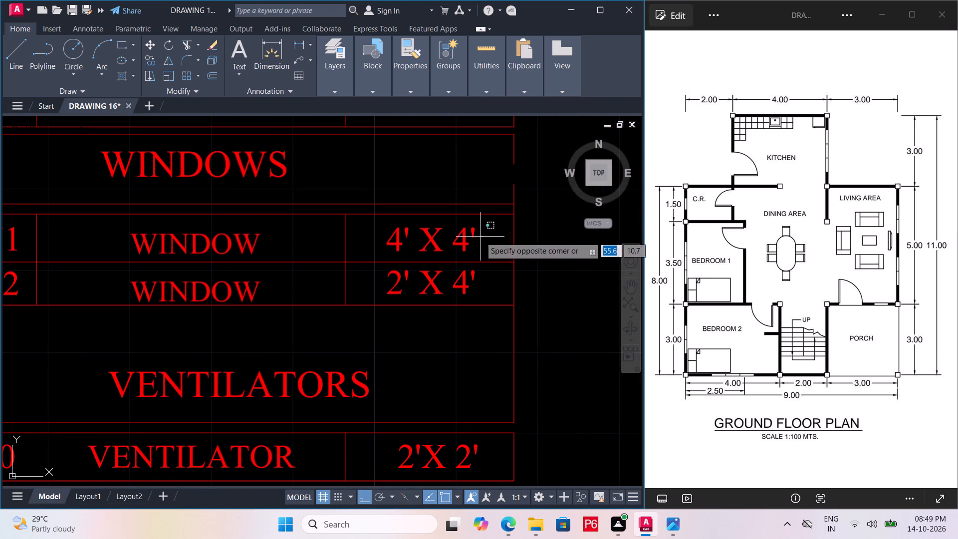
double_click(466, 236)
left_click(484, 233)
key("BackSpace")
key("BackSpace")
key("BackSpace")
key("BackSpace")
key("BackSpace")
key("BackSpace")
key("BackSpace")
key("BackSpace")
key("BackSpace")
key("BackSpace")
key("BackSpace")
key("BackSpace")
key("BackSpace")
key("BackSpace")
key("BackSpace")
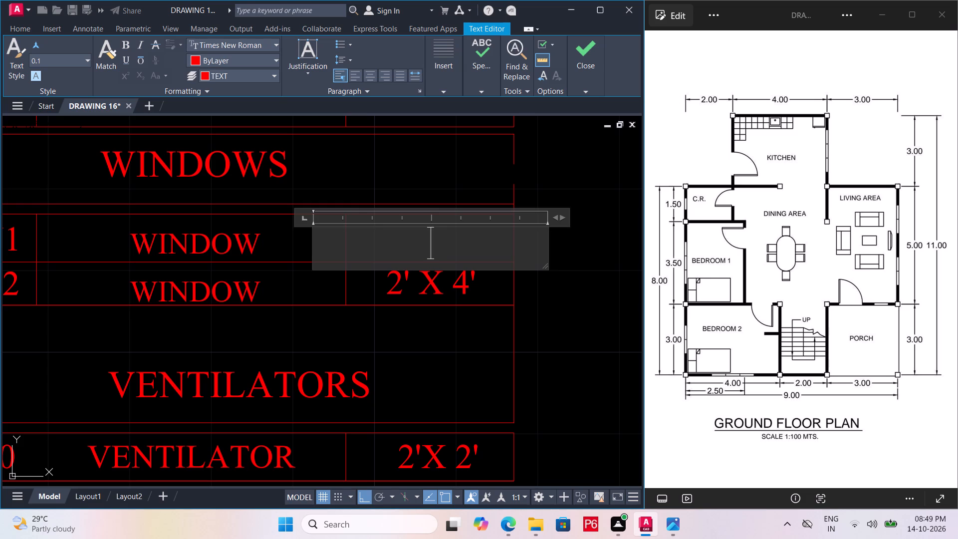
type("1.2X1.2")
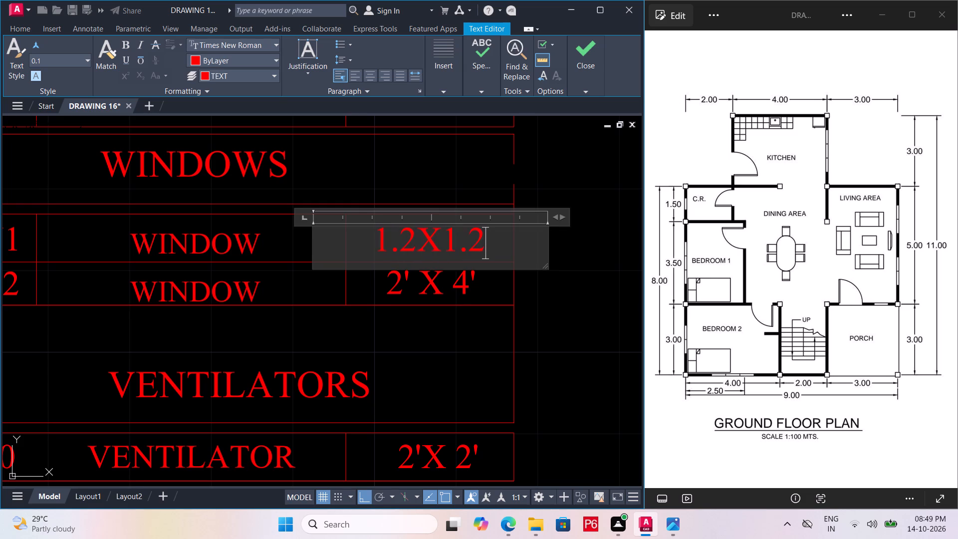
left_click(571, 315)
Replace the W2 window's size in the opening schedule with 0.91X1.2.
double_click(472, 286)
left_click(483, 284)
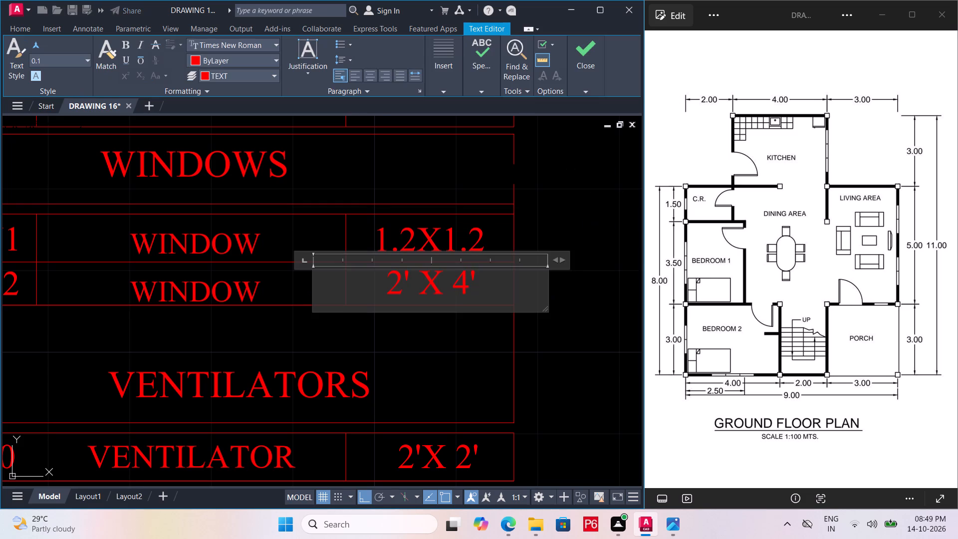
key("BackSpace")
key("BackSpace")
key("BackSpace")
key("BackSpace")
key("BackSpace")
key("BackSpace")
key("BackSpace")
key("BackSpace")
key("BackSpace")
key("BackSpace")
key("BackSpace")
key("BackSpace")
key("BackSpace")
key("BackSpace")
key("BackSpace")
key("BackSpace")
key("BackSpace")
key("BackSpace")
key("BackSpace")
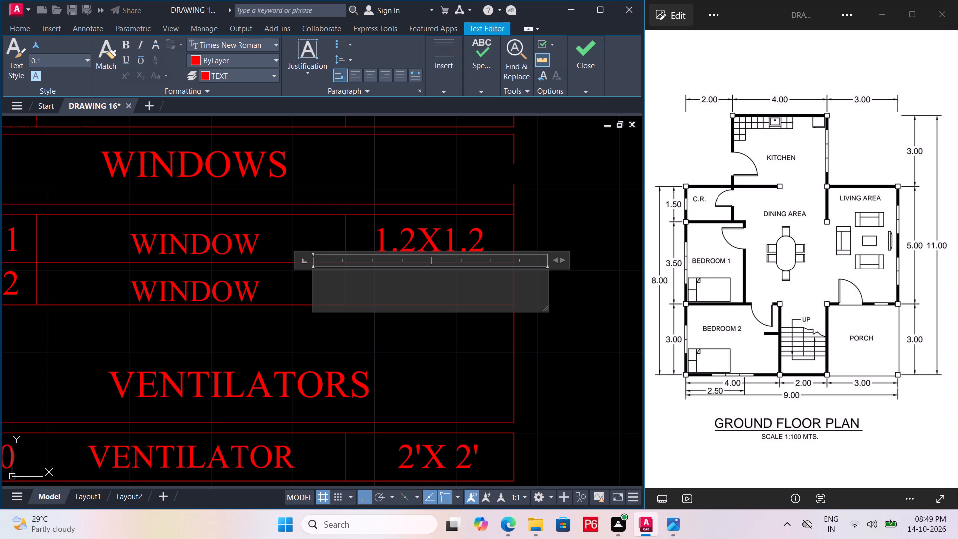
type("1.2")
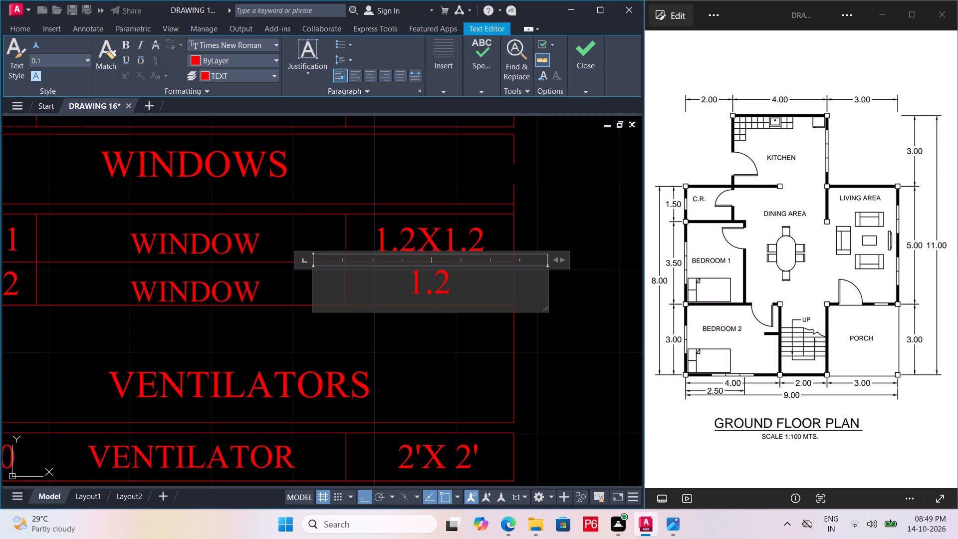
key("BackSpace")
key("BackSpace")
key("BackSpace")
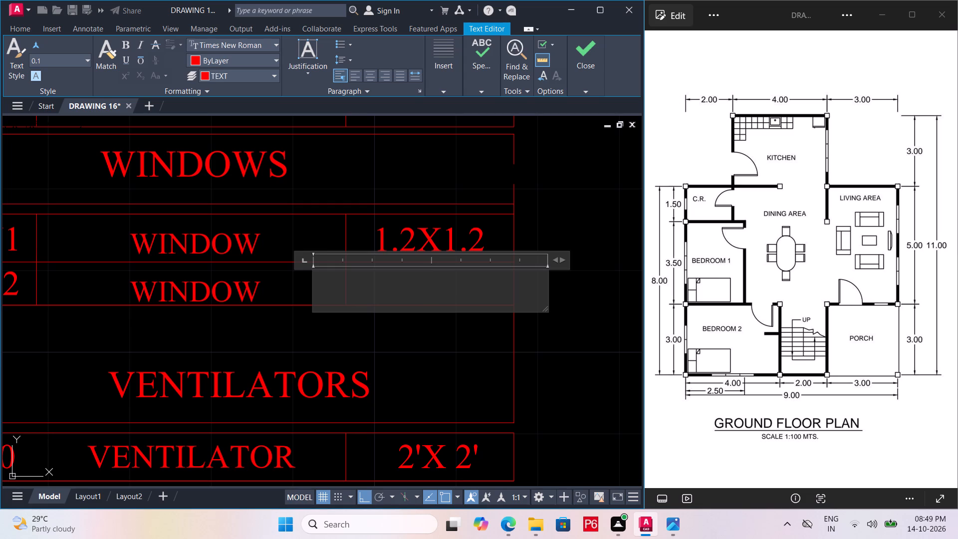
type("0.91X")
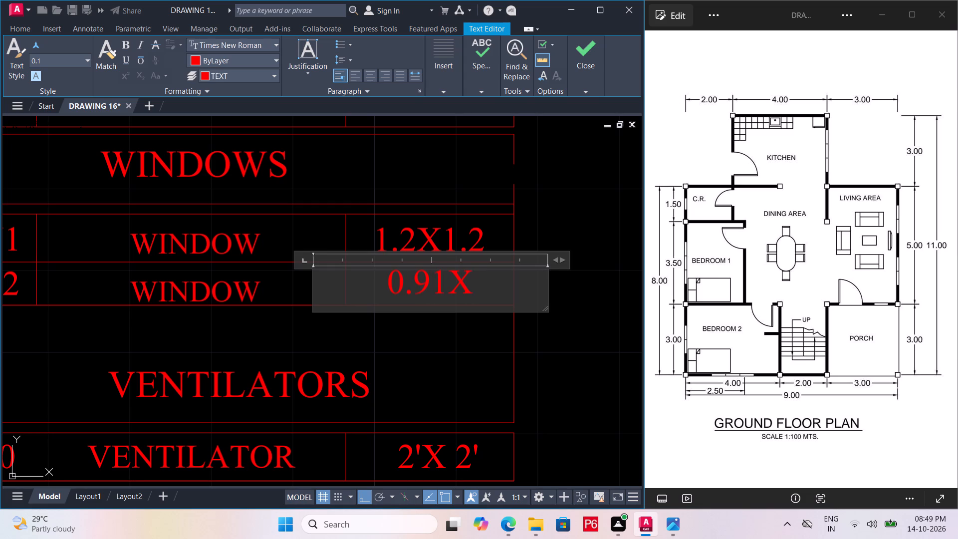
type("1.2")
double_click(574, 355)
scroll(478, 277, "down", 2)
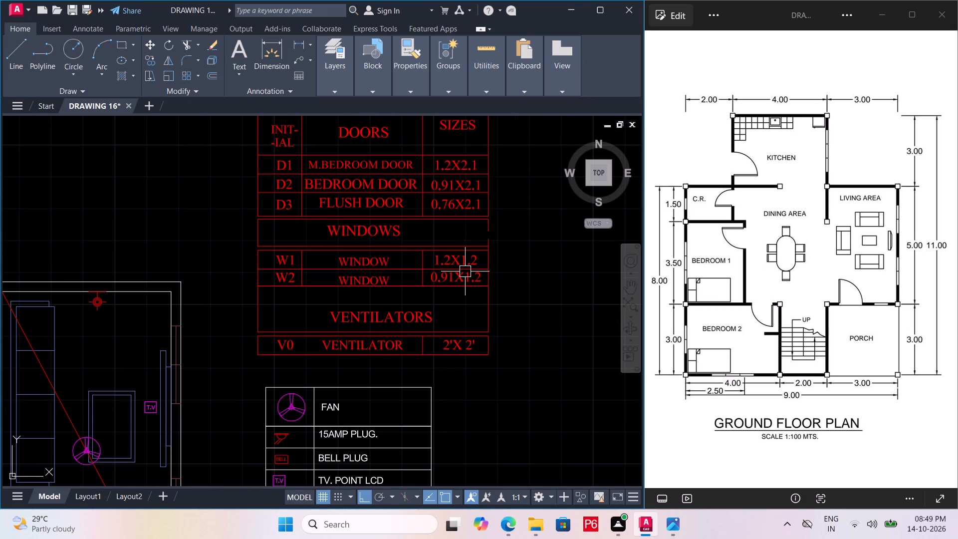
Save the drawing.
key("ctrl+s")
key("ctrl+s")
key("ctrl+s")
key("ctrl+s")
Replace the V0 ventilator's size in the opening schedule with 0.61X0.61.
scroll(458, 340, "up", 1)
middle_click_drag(459, 340, 413, 285)
triple_click(424, 297)
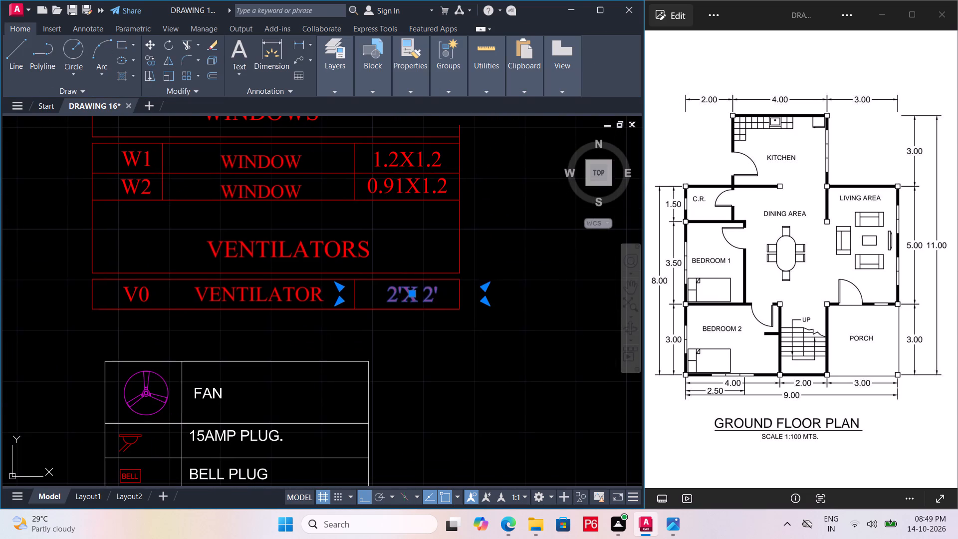
left_click(457, 297)
key("BackSpace")
key("BackSpace")
key("BackSpace")
key("BackSpace")
key("BackSpace")
key("BackSpace")
key("BackSpace")
key("BackSpace")
key("BackSpace")
key("BackSpace")
key("BackSpace")
key("BackSpace")
key("BackSpace")
key("BackSpace")
key("BackSpace")
key("BackSpace")
key("BackSpace")
key("BackSpace")
key("BackSpace")
key("BackSpace")
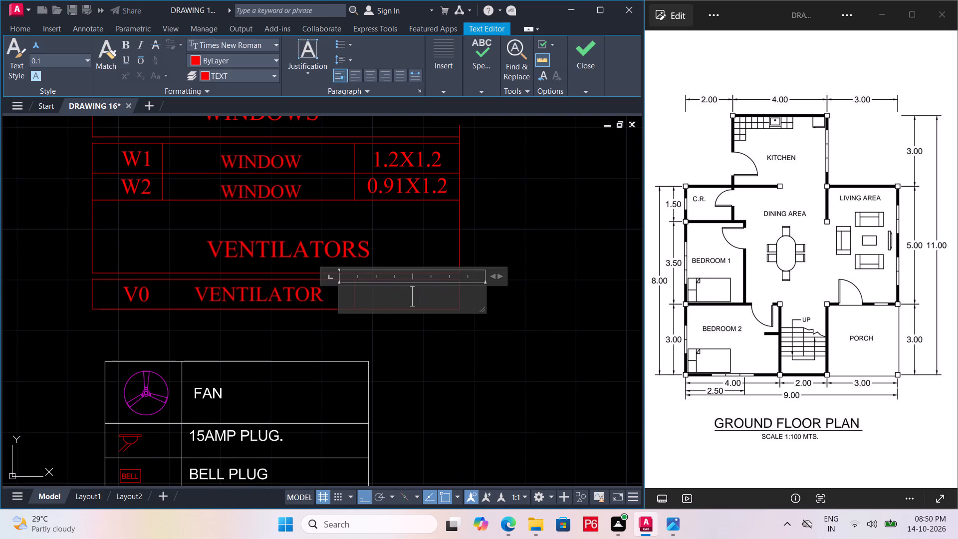
type("0.61X0.61")
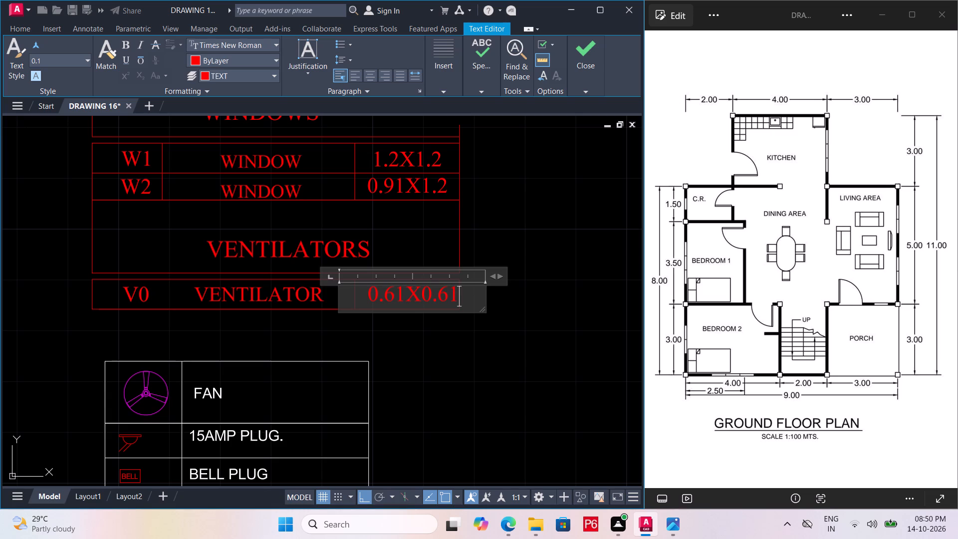
left_click(462, 311)
left_click_drag(462, 311, 461, 331)
left_click(455, 359)
scroll(411, 336, "down", 1)
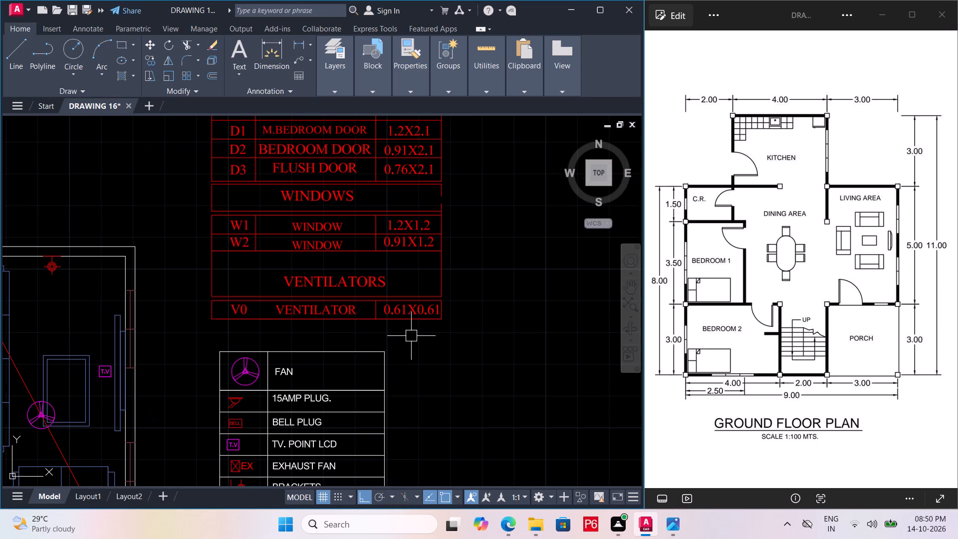
Save the drawing with the completed opening schedule.
key("ctrl+s")
key("ctrl+s")
key("ctrl+s")
key("ctrl+s")
key("ctrl+s")
Review the opening schedule, the symbol legend and both floor plans.
scroll(417, 366, "down", 2, "ctrl")
middle_click_drag(417, 366, 416, 366, "ctrl")
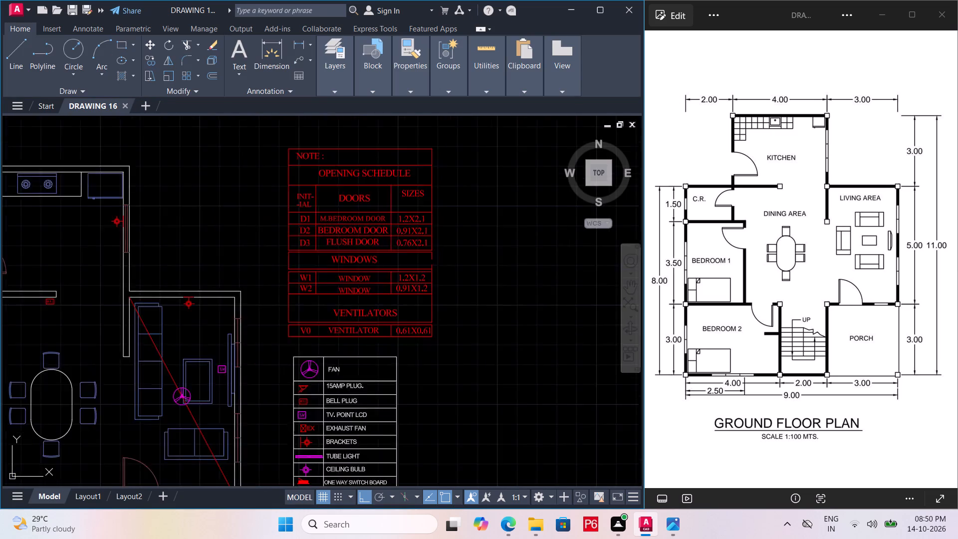
middle_click_drag(416, 366, 395, 218, "ctrl")
middle_click_drag(393, 272, 427, 466)
scroll(401, 348, "down", 1)
middle_click_drag(396, 344, 378, 334)
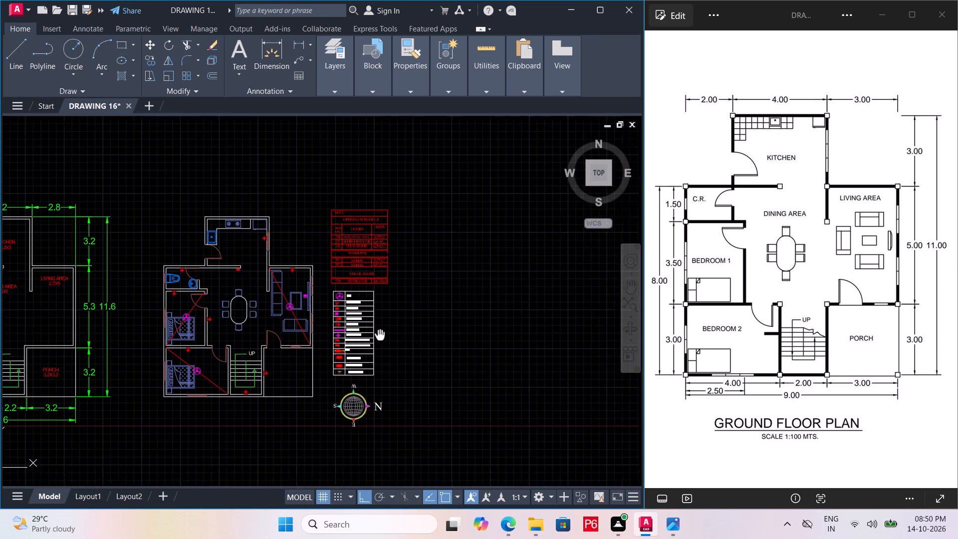
middle_click_drag(378, 334, 286, 294)
middle_click_drag(197, 296, 381, 329)
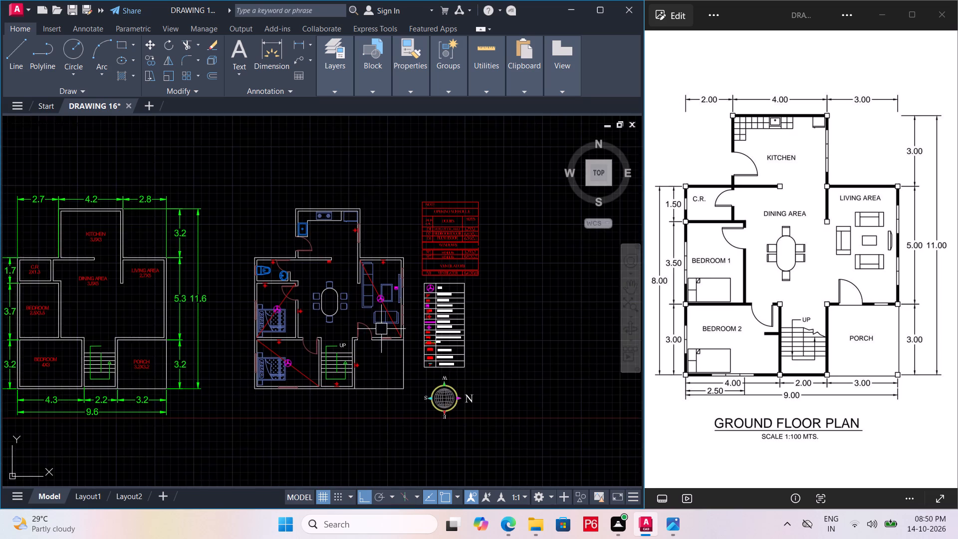
Copy the one way switch board symbol from the legend onto the living area wall beside the entrance door, with Ortho off.
scroll(323, 323, "up", 2)
middle_click_drag(301, 323, 194, 312)
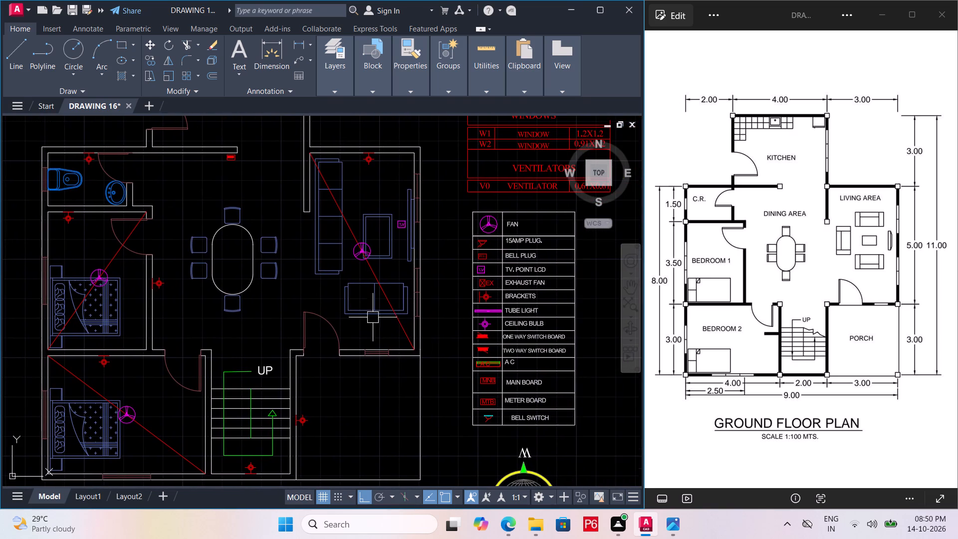
scroll(494, 345, "up", 3)
scroll(445, 303, "up", 1)
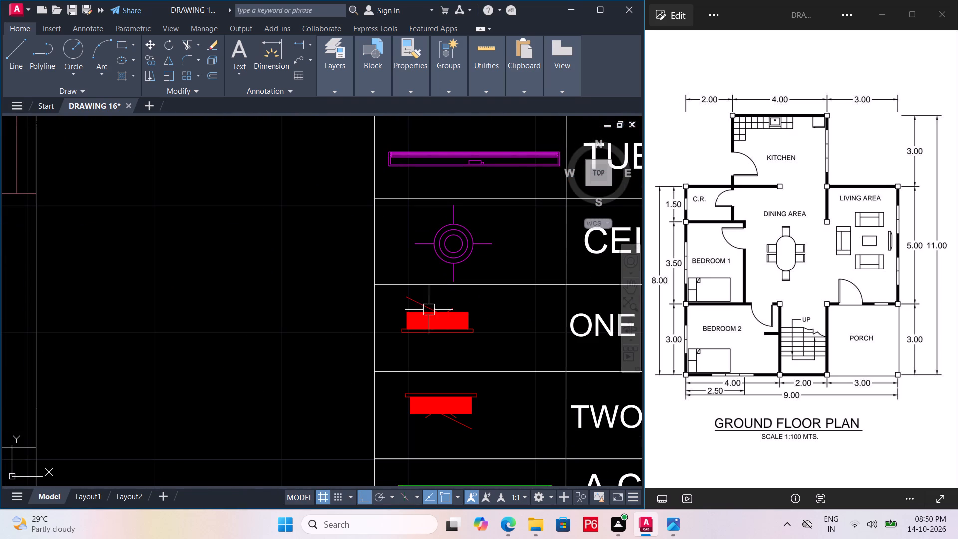
left_click(397, 293)
double_click(522, 356)
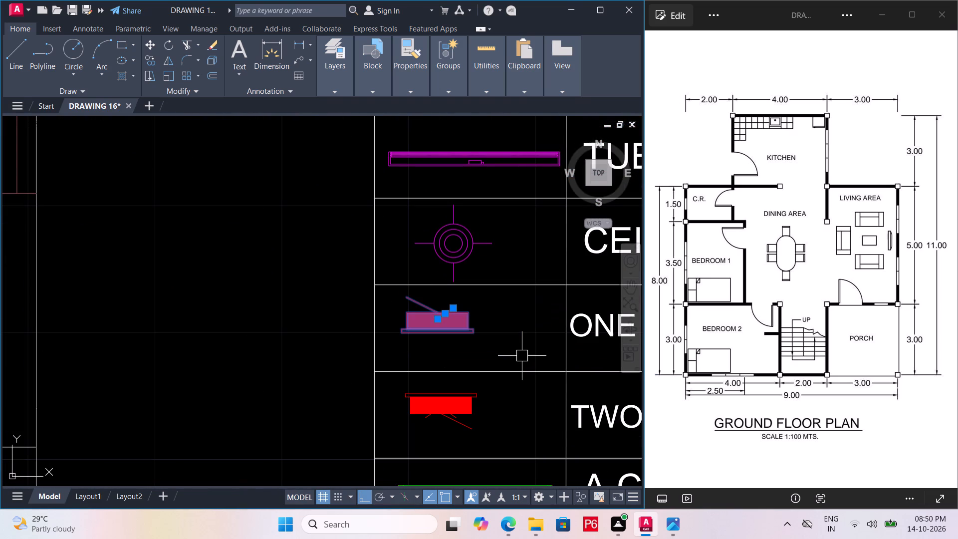
key("c")
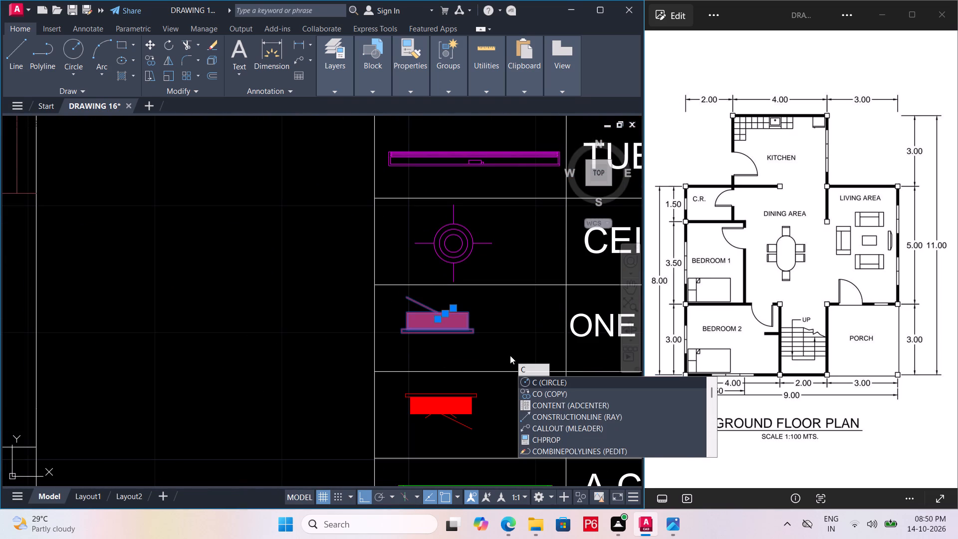
type("O")
key("space")
left_click(480, 331)
scroll(445, 281, "down", 4)
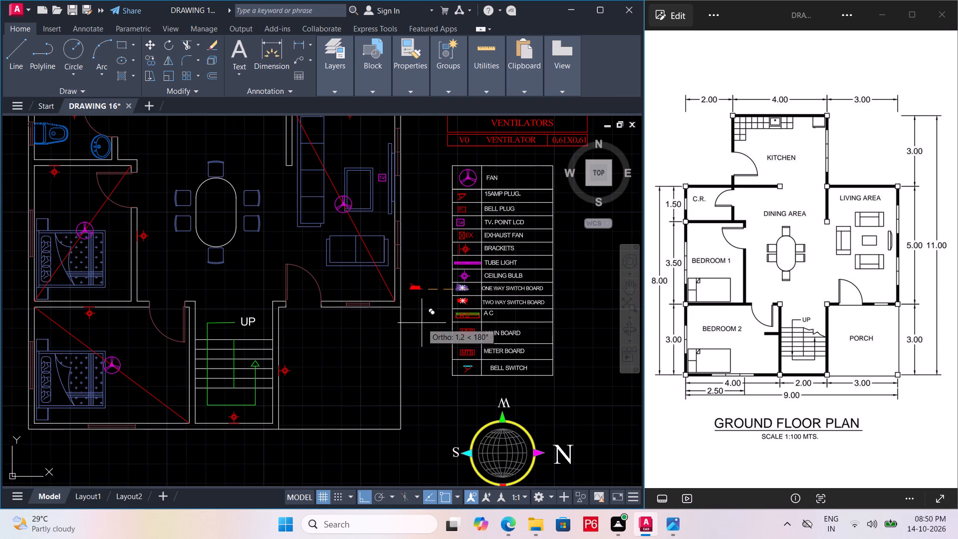
key("F8")
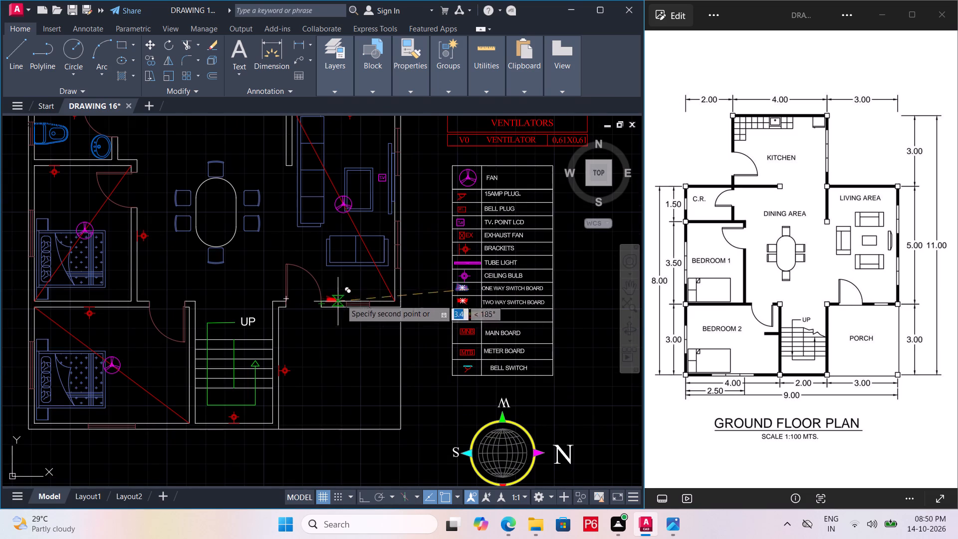
middle_click_drag(348, 274, 359, 316)
scroll(350, 333, "up", 1)
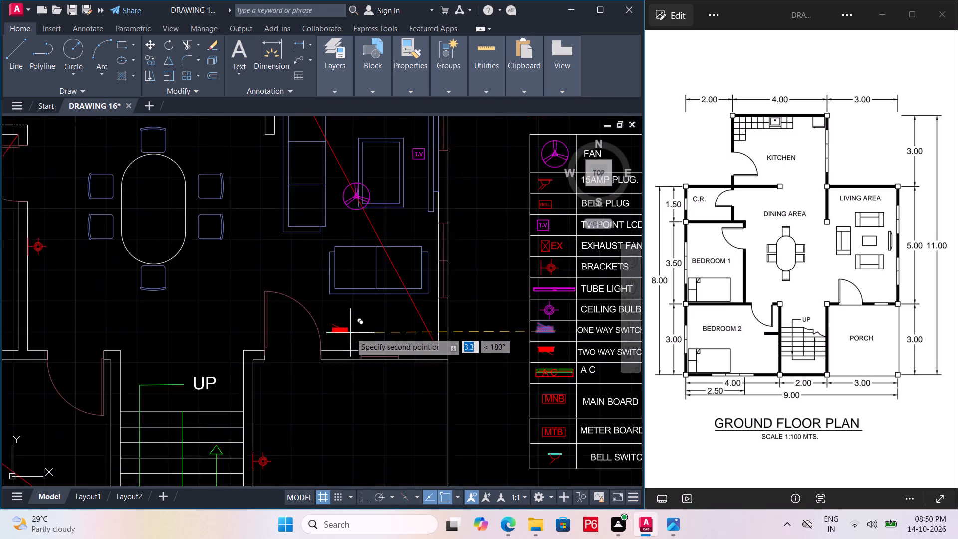
scroll(350, 333, "up", 2)
left_click_drag(336, 378, 340, 372)
Place another copy of the one way switch board on the short wall between the C.R. and the bedroom 1 door.
scroll(390, 296, "down", 2)
middle_click_drag(390, 296, 390, 299)
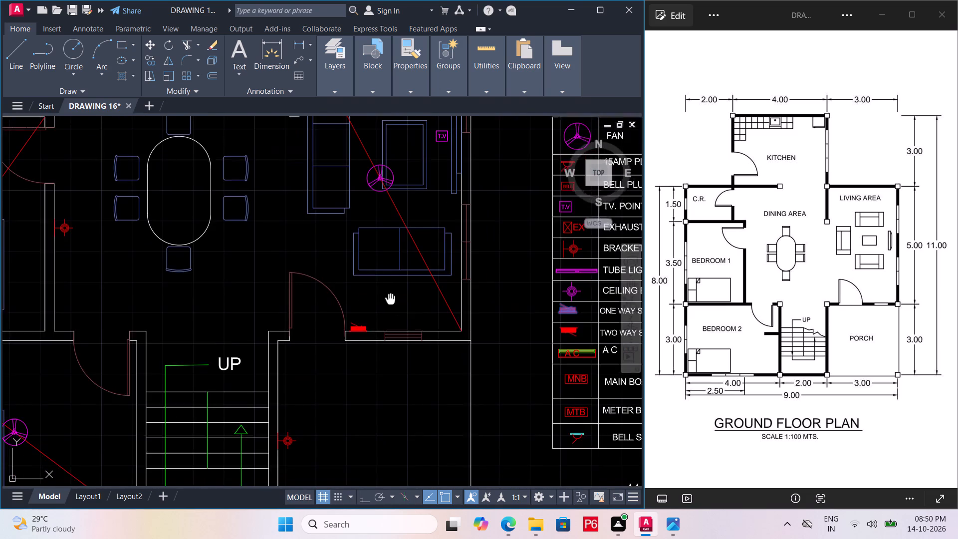
middle_click_drag(390, 299, 482, 415)
middle_click_drag(168, 327, 345, 300)
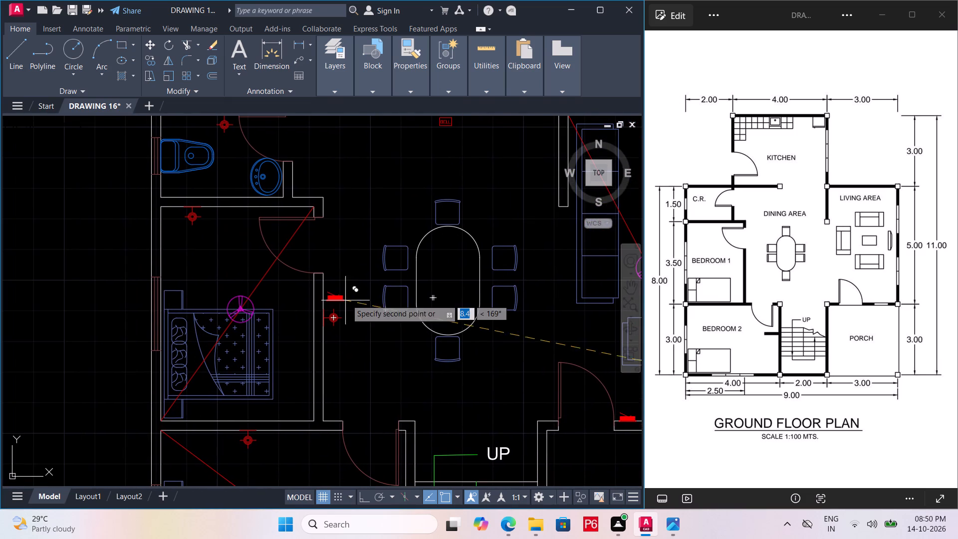
middle_click_drag(320, 186, 333, 292)
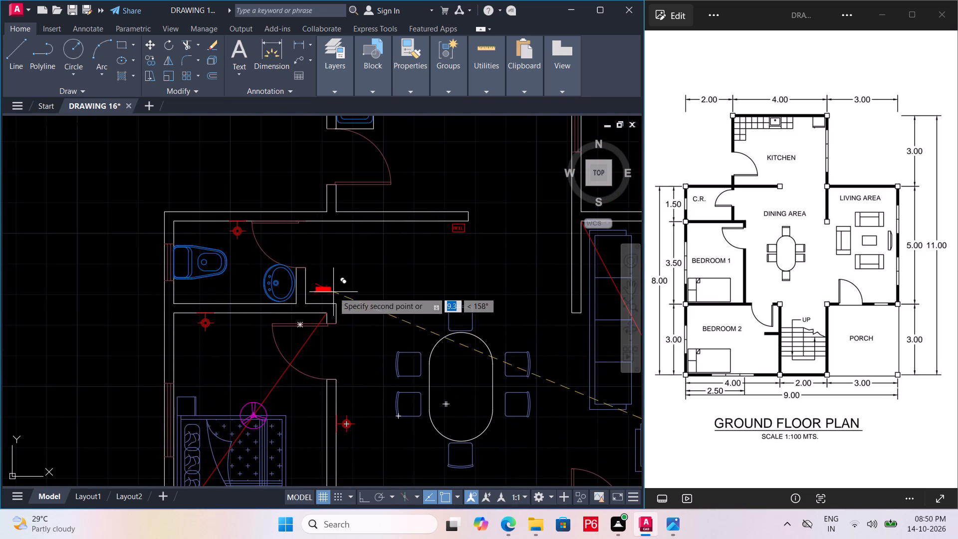
scroll(327, 298, "up", 4)
double_click(333, 333)
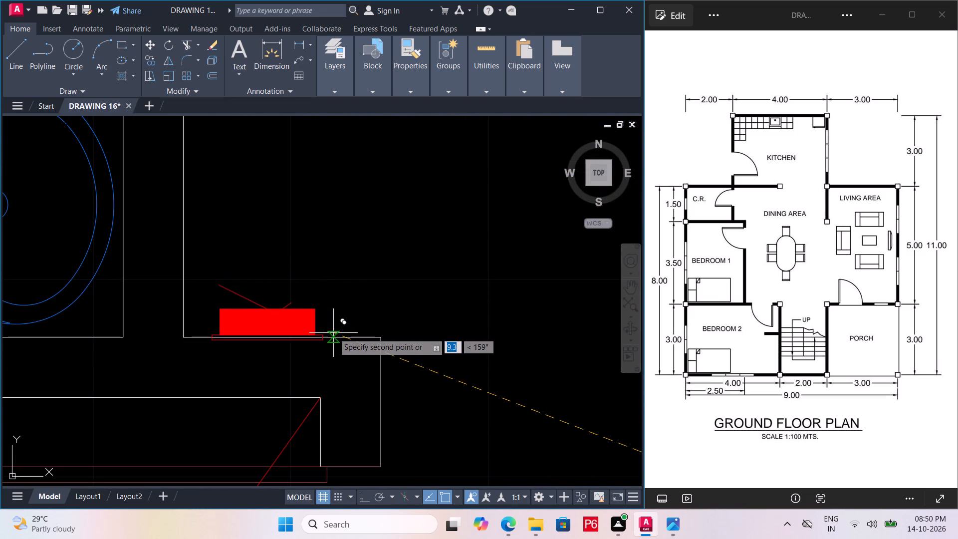
Place another copy of the one way switch board on the kitchen side of the wall, above the bell plug symbol.
scroll(372, 236, "down", 2)
middle_click_drag(372, 236, 300, 494)
scroll(341, 350, "down", 4)
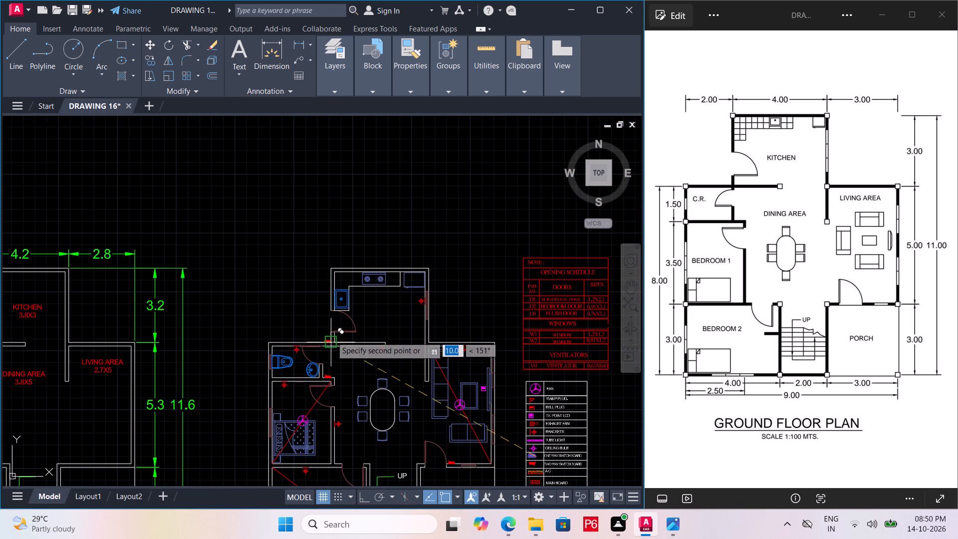
middle_click_drag(379, 330, 275, 328)
scroll(275, 328, "up", 4)
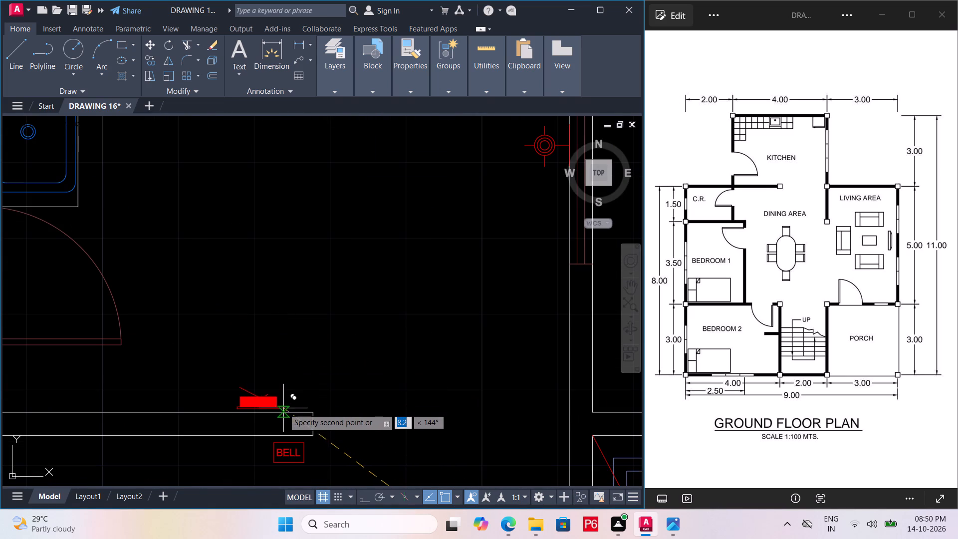
left_click_drag(285, 410, 286, 394)
Place another copy of the one way switch board inside bedroom 2, below the upper wall and beside the door.
scroll(236, 337, "down", 3)
middle_click_drag(234, 337, 194, 308)
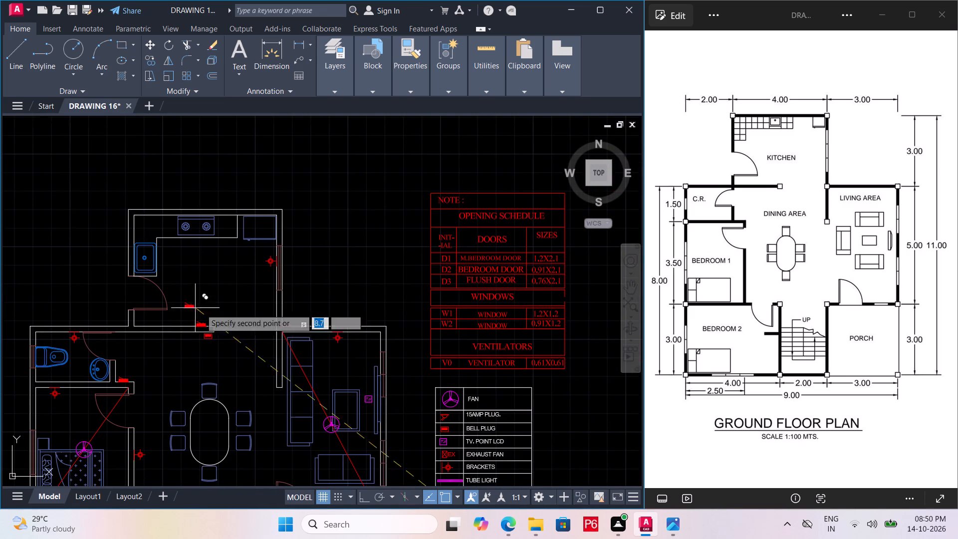
middle_click_drag(379, 383, 405, 161)
middle_click_drag(182, 345, 293, 308)
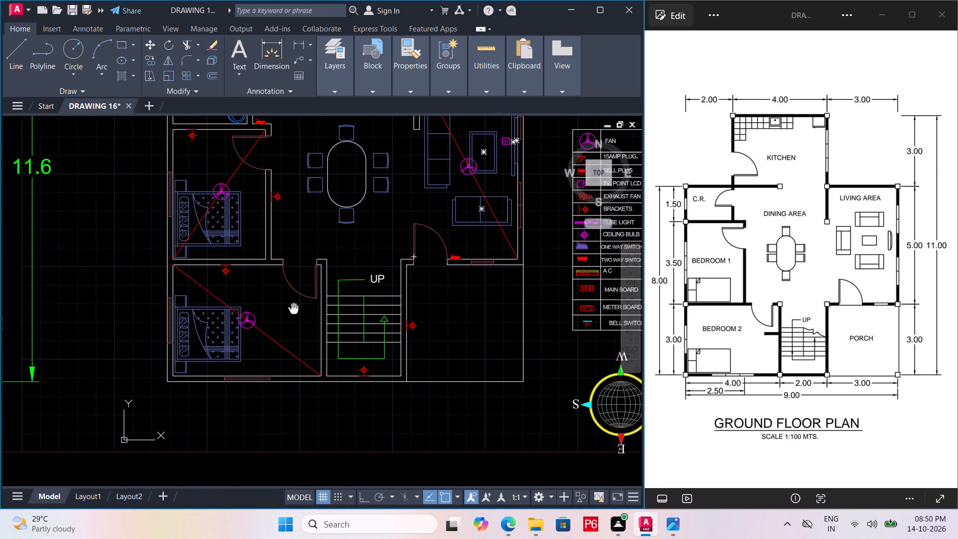
middle_click_drag(293, 308, 298, 316)
scroll(315, 325, "up", 1)
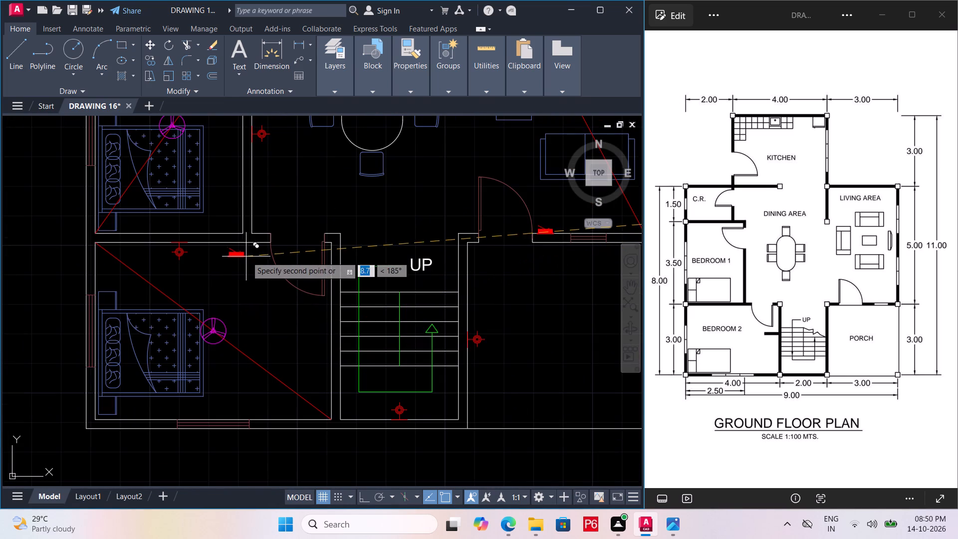
left_click(248, 262)
Place another copy of the one way switch board inside bedroom 1 below the door swing, and finish copying.
middle_click_drag(266, 202, 300, 380)
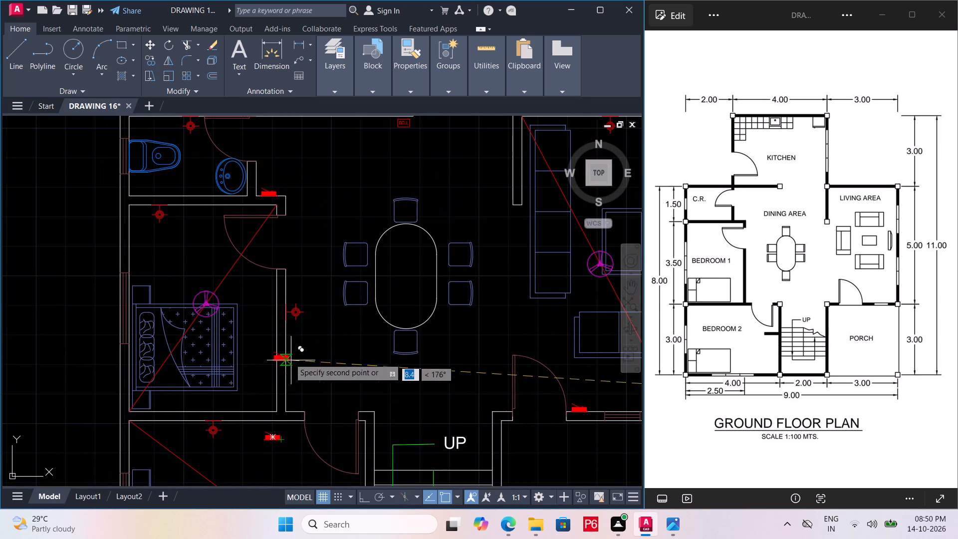
scroll(262, 302, "up", 1)
left_click(267, 296)
key("Escape")
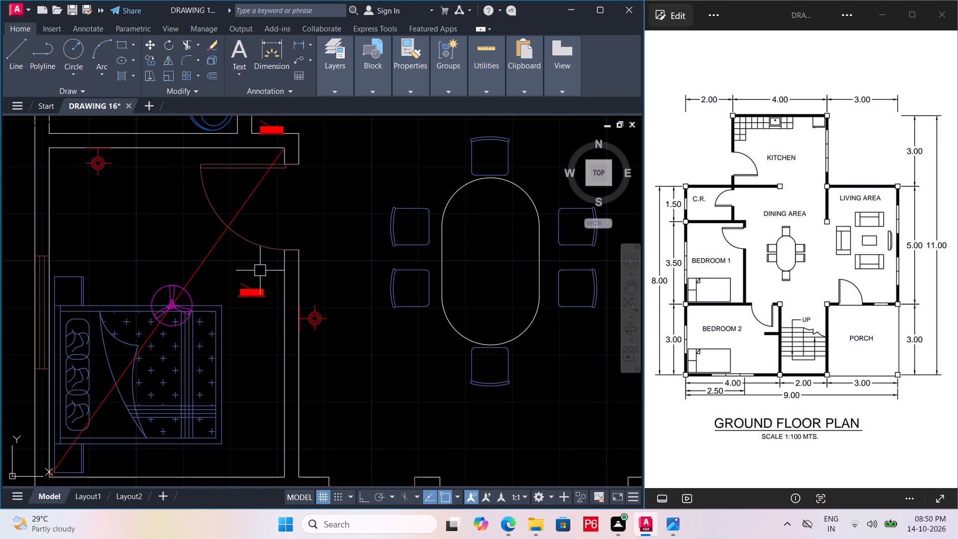
Rotate the bedroom 1 switch board 90° with Ortho on, so its base faces the dining area wall.
left_click(235, 273)
left_click(270, 314)
type("RO")
key("space")
scroll(270, 312, "up", 3)
left_click(247, 256)
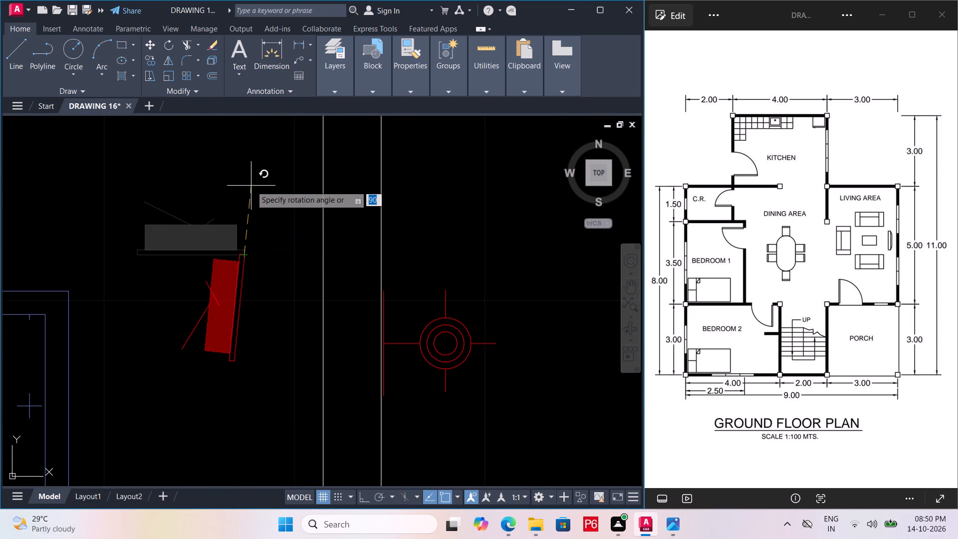
key("F8")
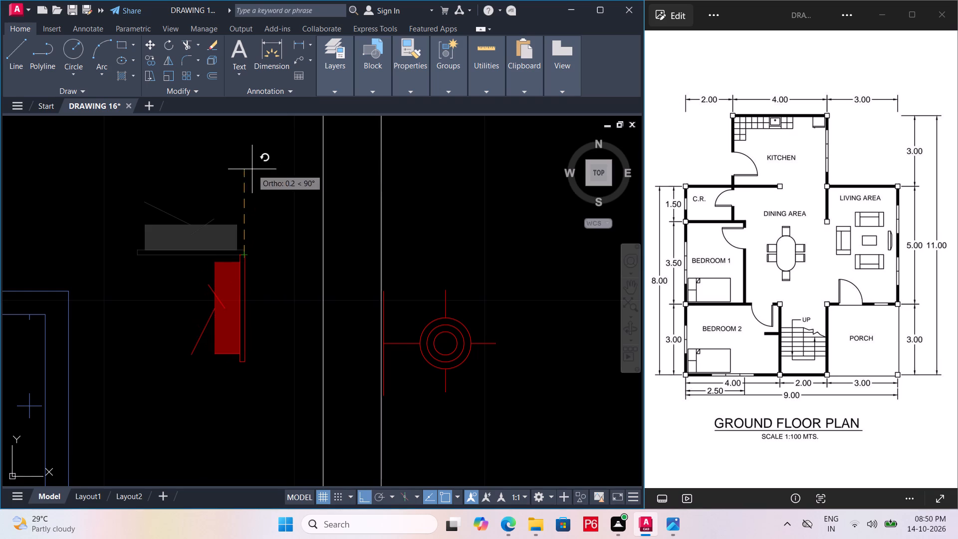
left_click(252, 169)
Move the rotated switch board by its base midpoint onto the bedroom 1 wall just below the door, with Ortho off, and save the drawing.
scroll(244, 257, "down", 2)
left_click_drag(213, 244, 219, 251)
left_click(271, 333)
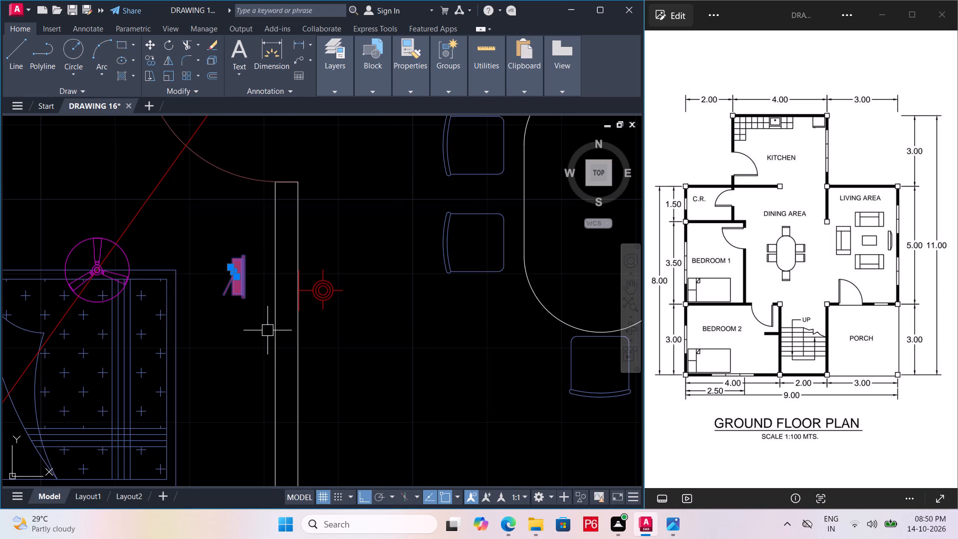
key("m")
key("space")
scroll(242, 276, "up", 2)
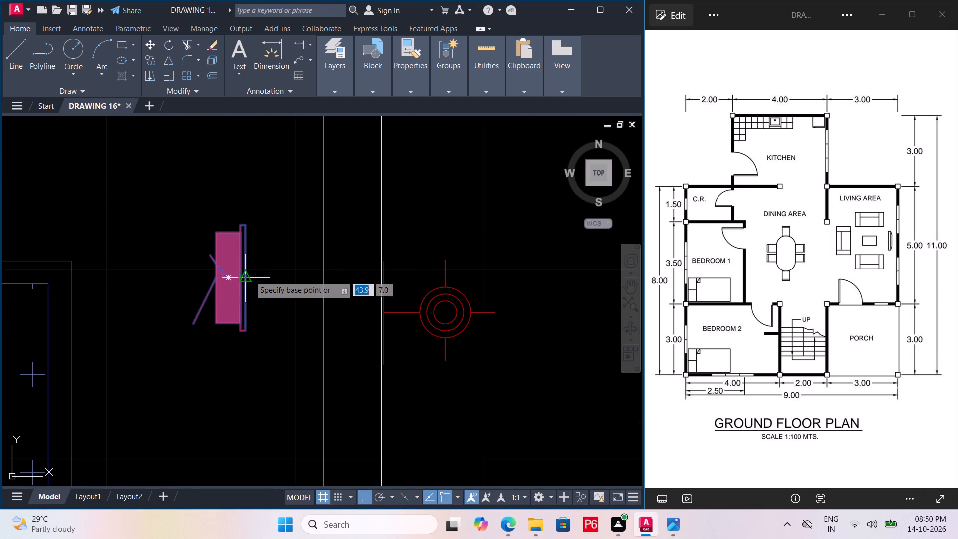
left_click(249, 276)
key("F8")
middle_click_drag(302, 209, 283, 336)
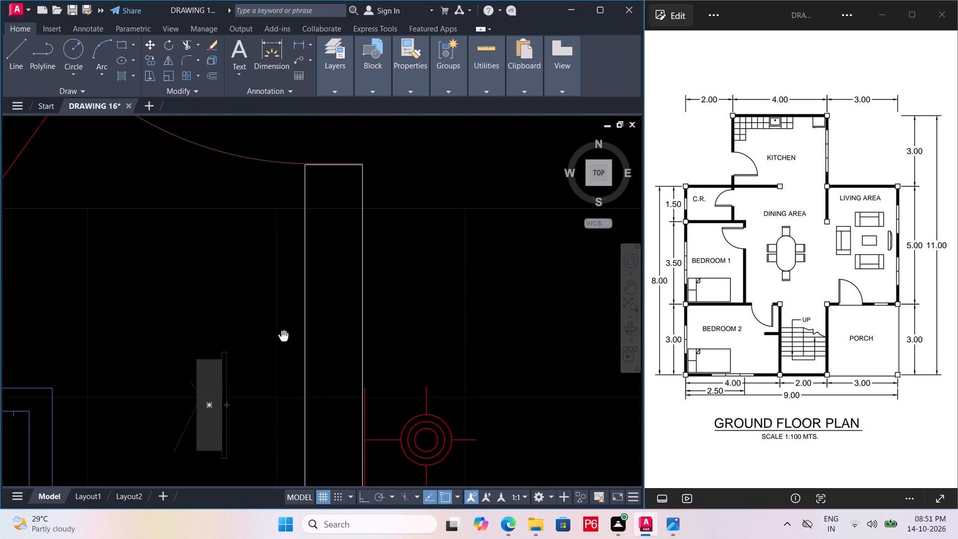
middle_click_drag(283, 336, 283, 338)
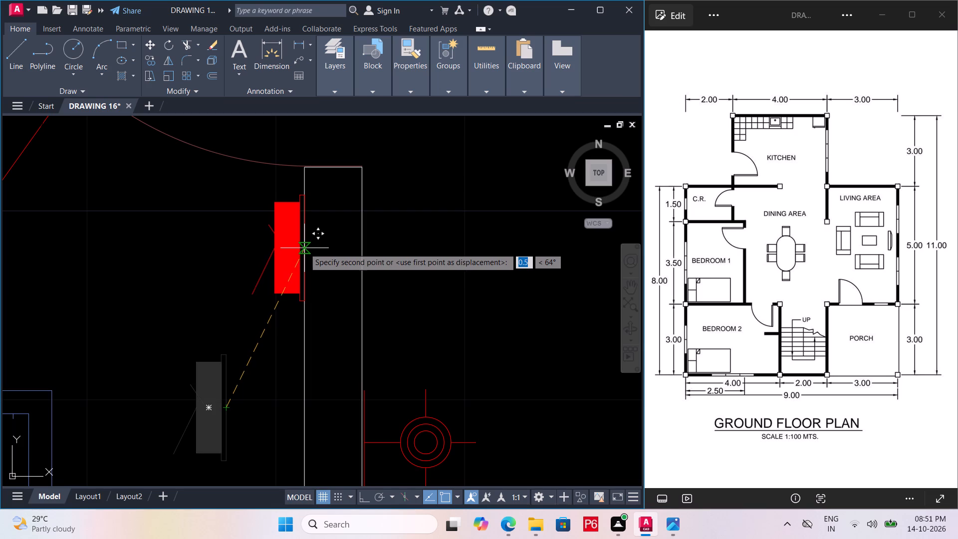
double_click(304, 248)
key("ctrl+s")
key("ctrl+s")
scroll(269, 258, "down", 2, "ctrl")
key("ctrl+s")
key("ctrl+s")
key("ctrl+s")
key("ctrl+s")
Rotate the bedroom 2 switch board 180° with Ortho on, so its base faces the upper wall.
scroll(270, 297, "down", 2, "ctrl")
middle_click_drag(270, 297, 260, 235, "ctrl")
middle_click_drag(260, 222, 260, 201)
scroll(246, 364, "up", 2)
left_click(236, 334)
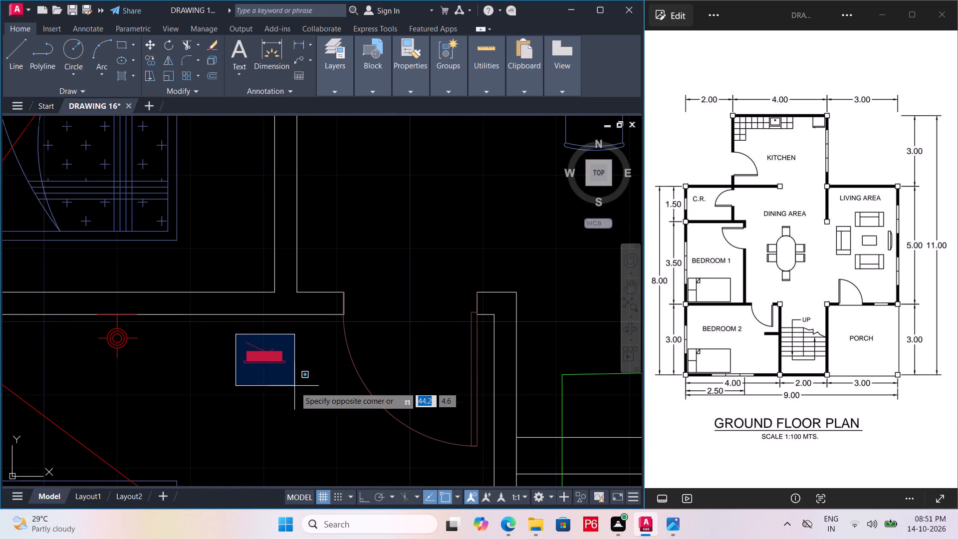
left_click(303, 397)
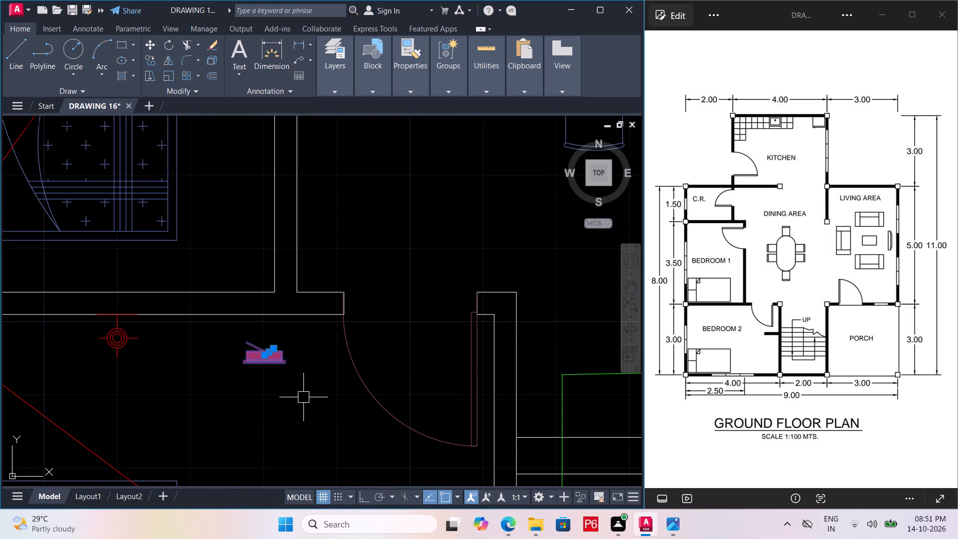
type("RO")
key("space")
left_click_drag(287, 359, 282, 366)
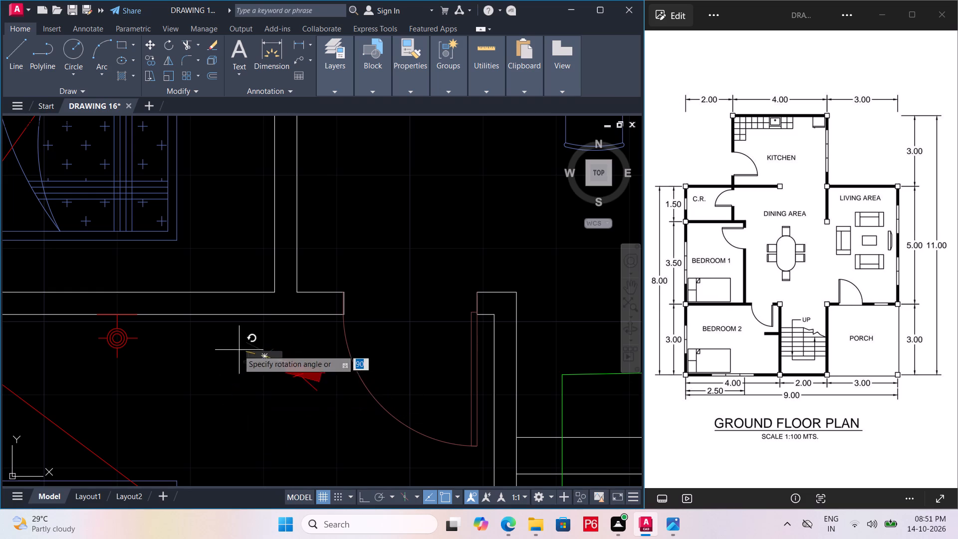
key("F8")
left_click(232, 370)
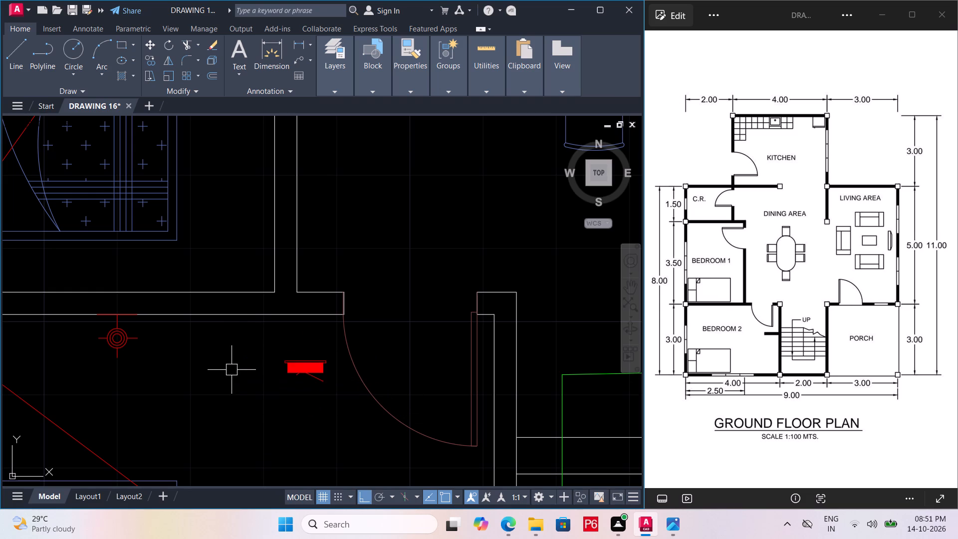
Move the bedroom 2 switch board straight up onto the upper wall beside the door, and save the drawing.
left_click_drag(271, 351, 289, 356)
left_click(339, 399)
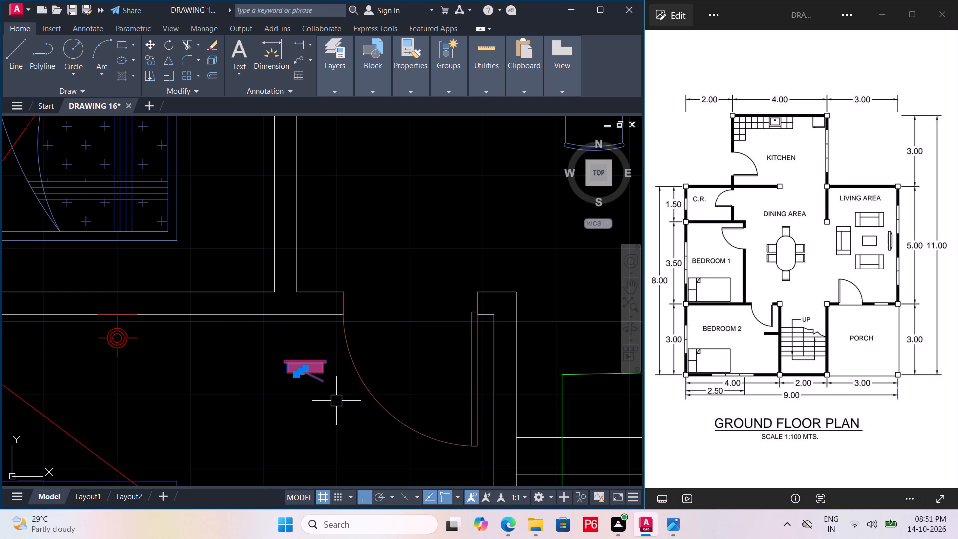
key("m")
key("space")
scroll(299, 359, "up", 2)
left_click(314, 363)
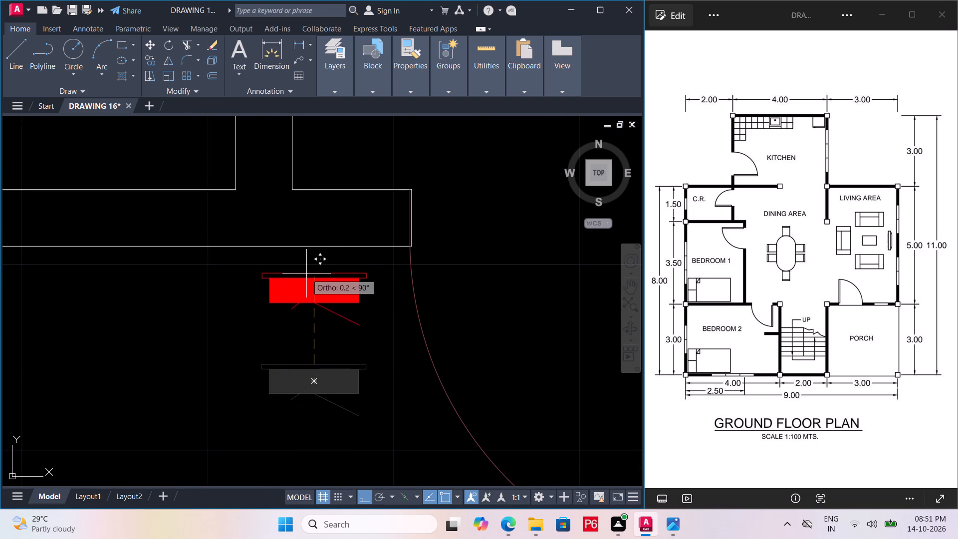
left_click(312, 249)
scroll(289, 266, "down", 3)
key("ctrl+s")
key("ctrl+s")
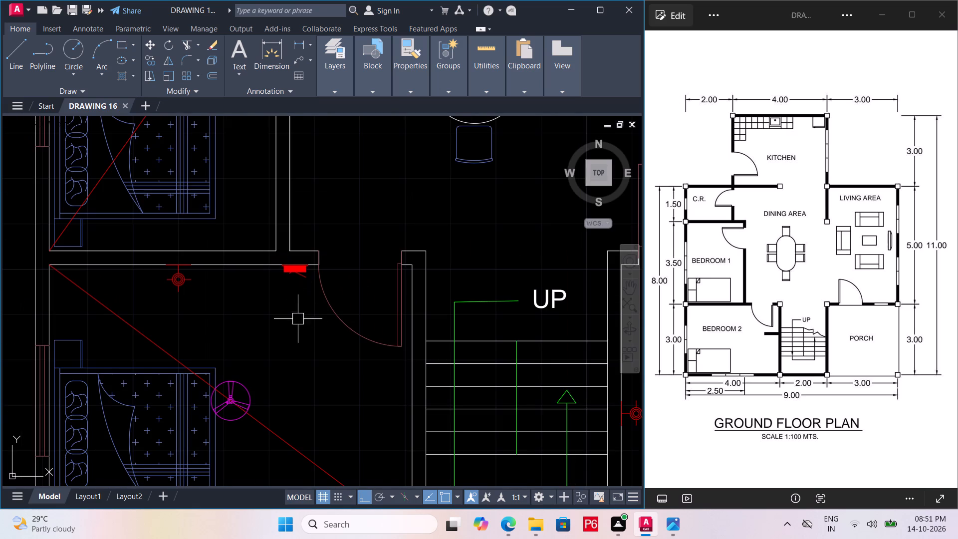
key("ctrl+s")
key("ctrl+s")
key("ctrl+s")
key("ctrl+s")
key("ctrl+s")
Examine the switch boards placed across the floor plan, including the one beside the living area entrance door.
scroll(298, 351, "down", 1, "ctrl")
middle_click_drag(297, 351, 200, 397, "ctrl")
middle_click_drag(279, 368, 316, 418)
scroll(279, 368, "down", 1)
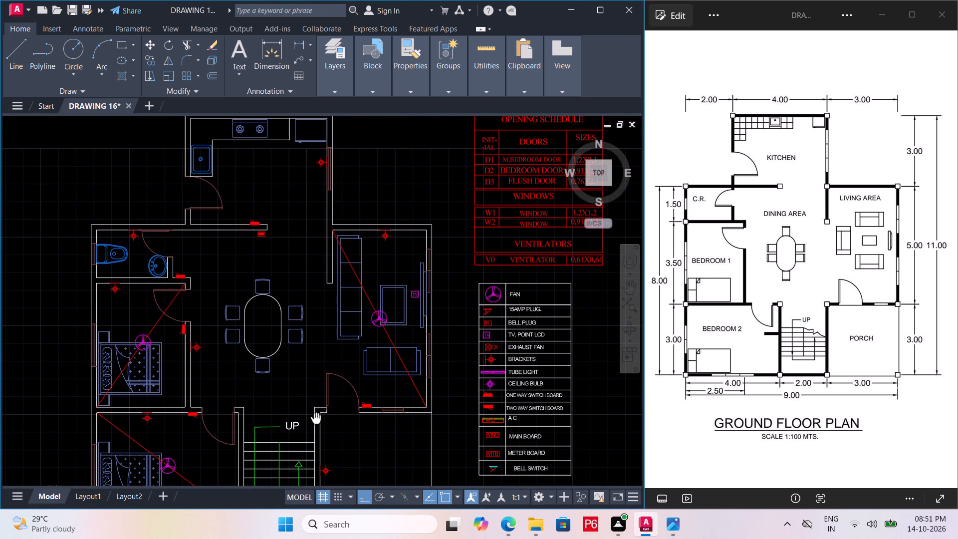
middle_click_drag(316, 418, 322, 409)
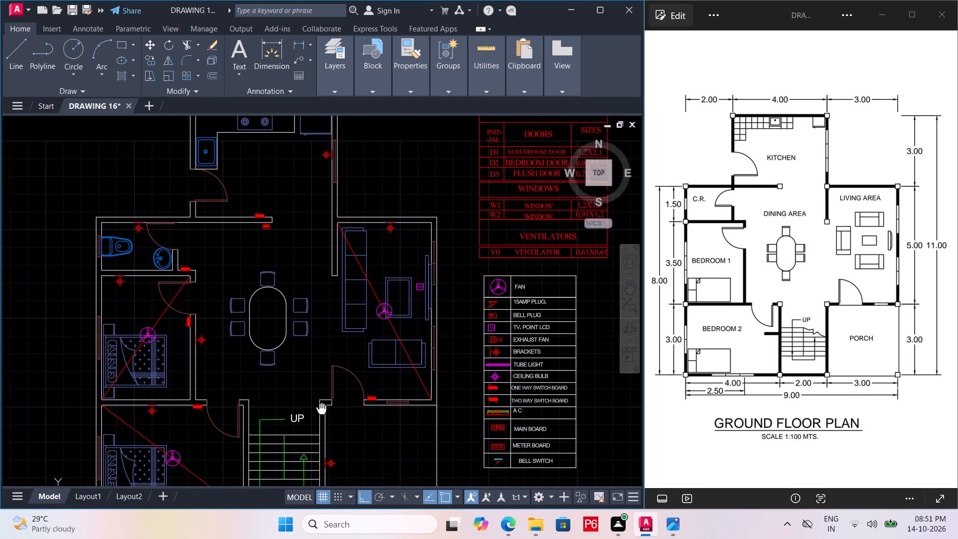
middle_click_drag(322, 409, 348, 382)
scroll(302, 378, "up", 1)
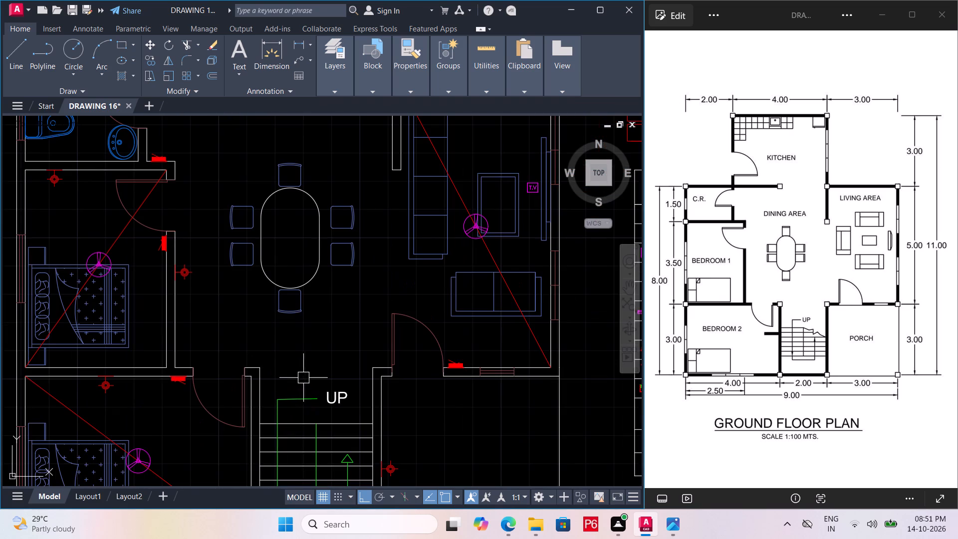
middle_click_drag(343, 371, 322, 382)
scroll(446, 356, "up", 2)
middle_click_drag(429, 400, 381, 355)
scroll(429, 396, "up", 1)
scroll(345, 343, "down", 1)
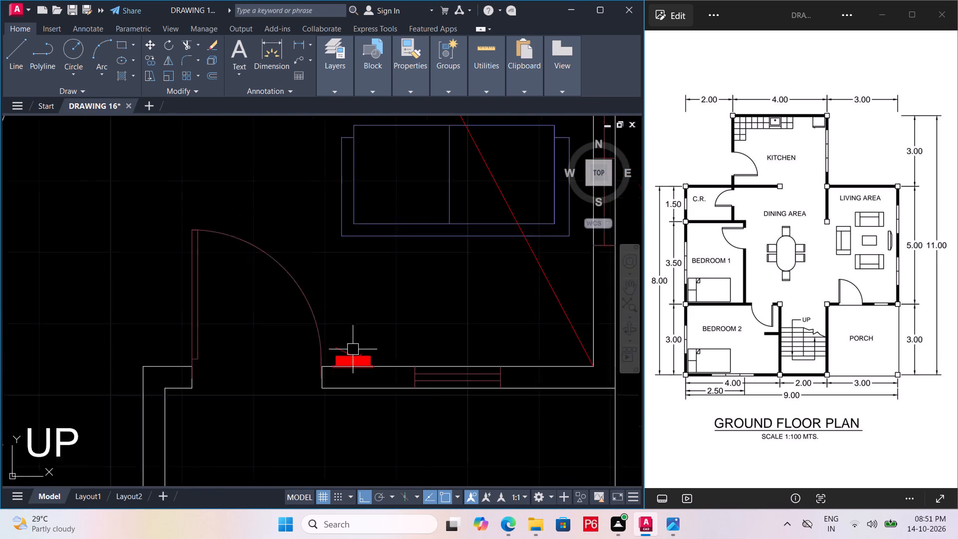
Copy the vertical bedroom 1 switch board onto the dining side of the wall behind the living area sofa, with Ortho off, and save.
scroll(356, 351, "down", 2)
middle_click_drag(325, 328, 420, 394)
scroll(167, 308, "up", 3)
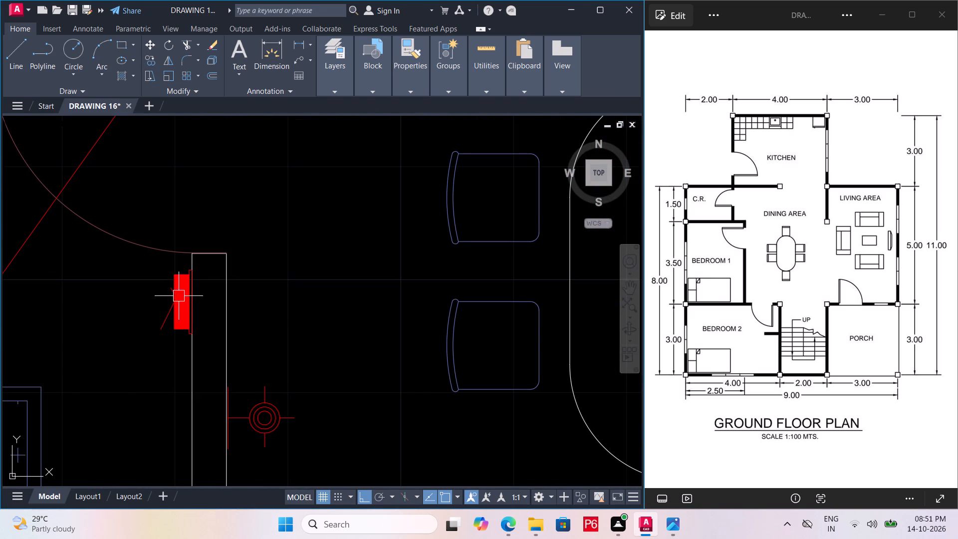
left_click(185, 263)
left_click(138, 357)
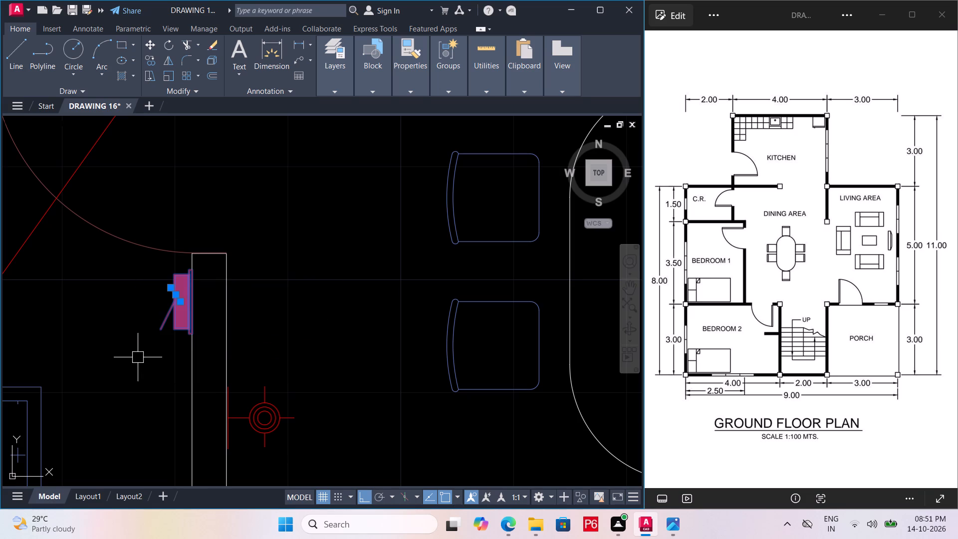
type("CO")
key("space")
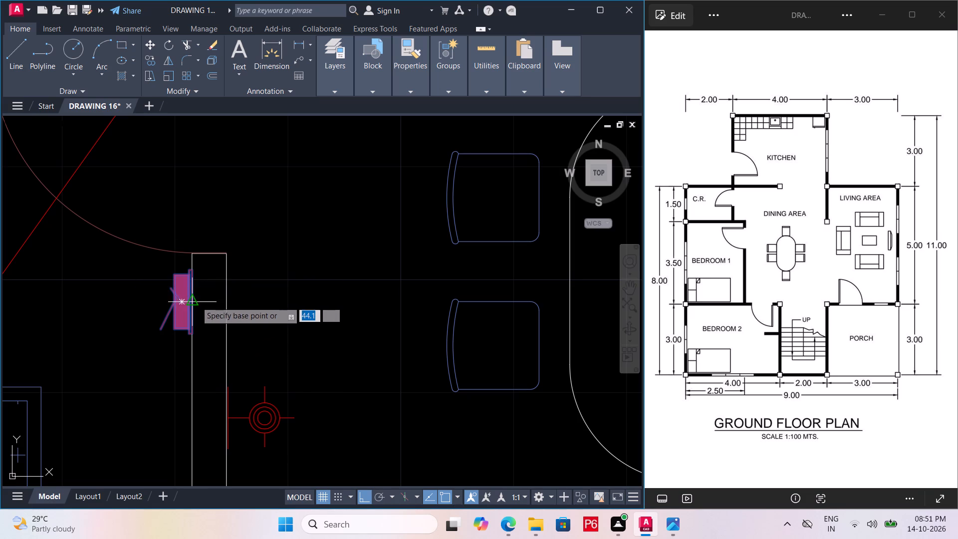
left_click(194, 303)
middle_click_drag(370, 237, 219, 334)
key("F8")
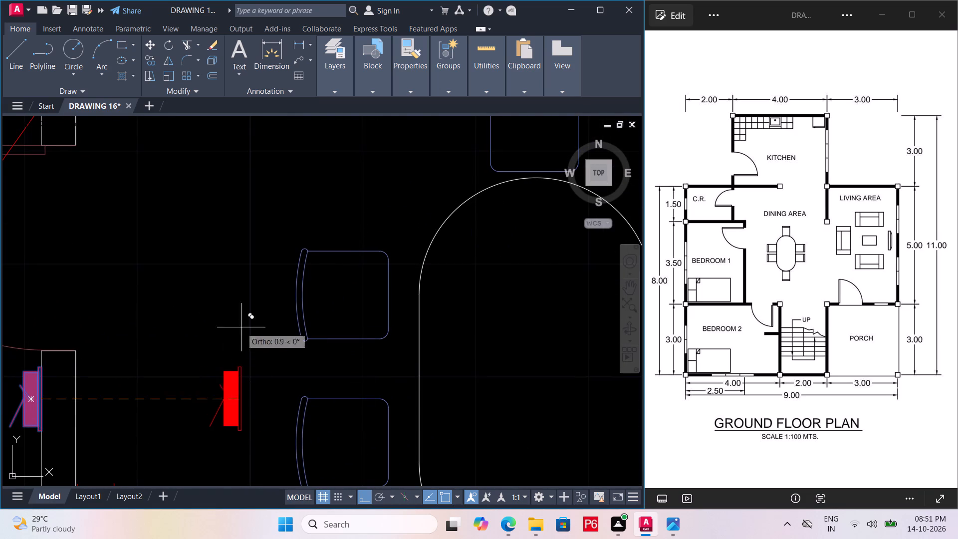
middle_click_drag(378, 259, 45, 442)
scroll(268, 319, "down", 2)
scroll(376, 278, "up", 1)
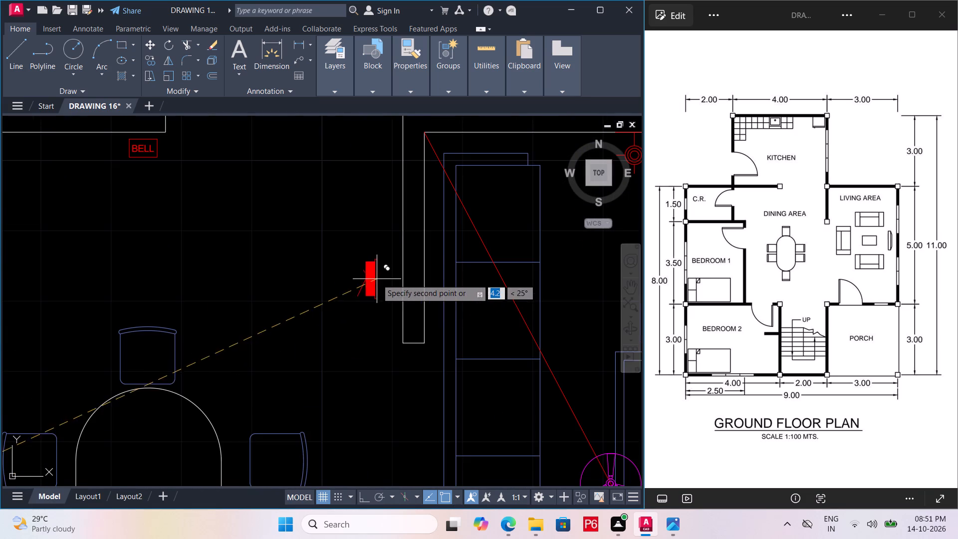
left_click(403, 302)
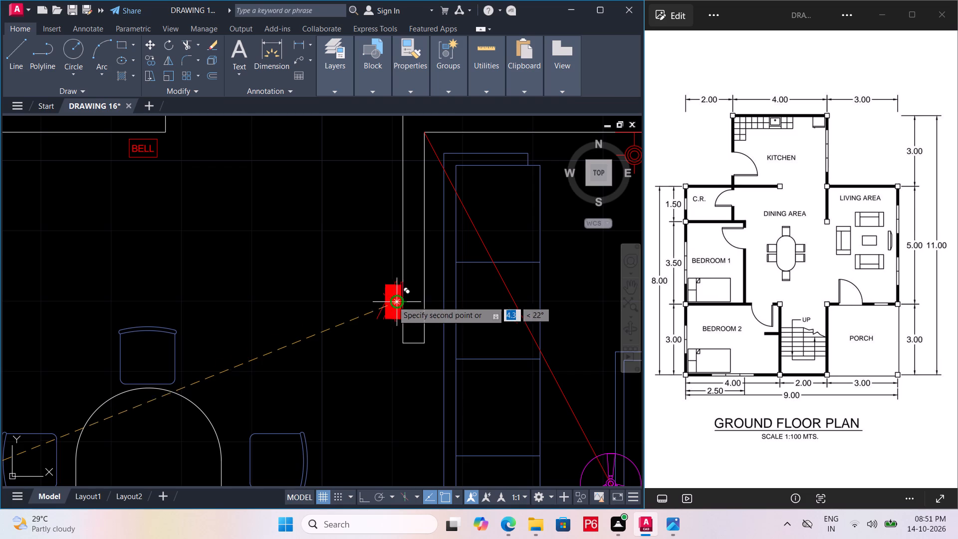
scroll(318, 296, "down", 2)
key("ctrl+s")
key("ctrl+s")
scroll(326, 291, "down", 3, "ctrl")
key("ctrl+s")
key("ctrl+s")
key("ctrl+s")
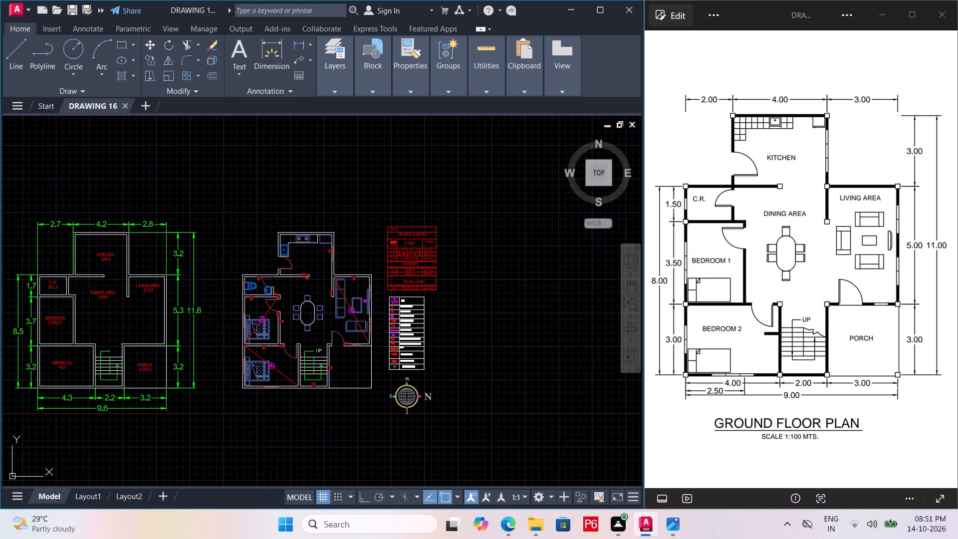
Copy the A C symbol from the legend onto the living area's lower wall, at the window beside the entrance door.
scroll(393, 353, "up", 5)
middle_click_drag(398, 353, 441, 310)
scroll(438, 269, "up", 2)
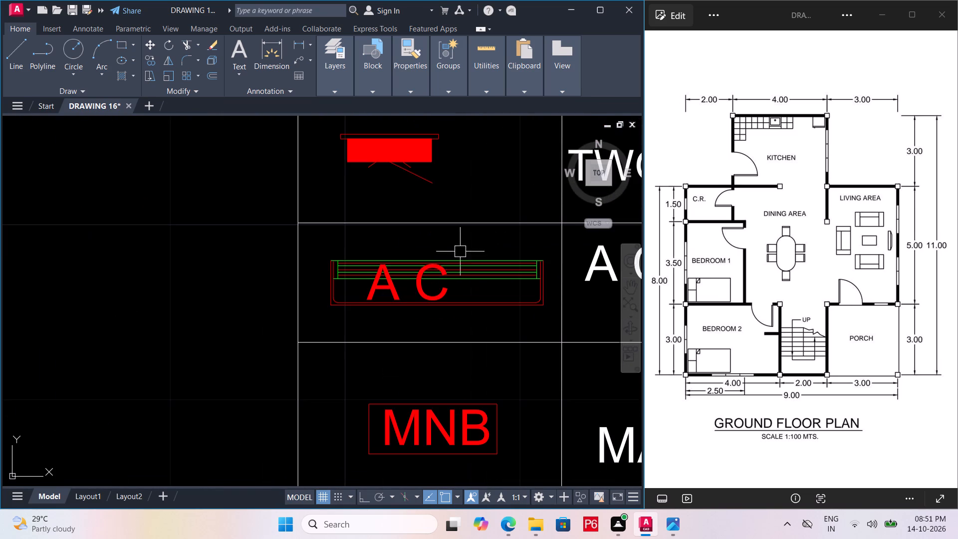
left_click(466, 246)
left_click(400, 307)
key("c")
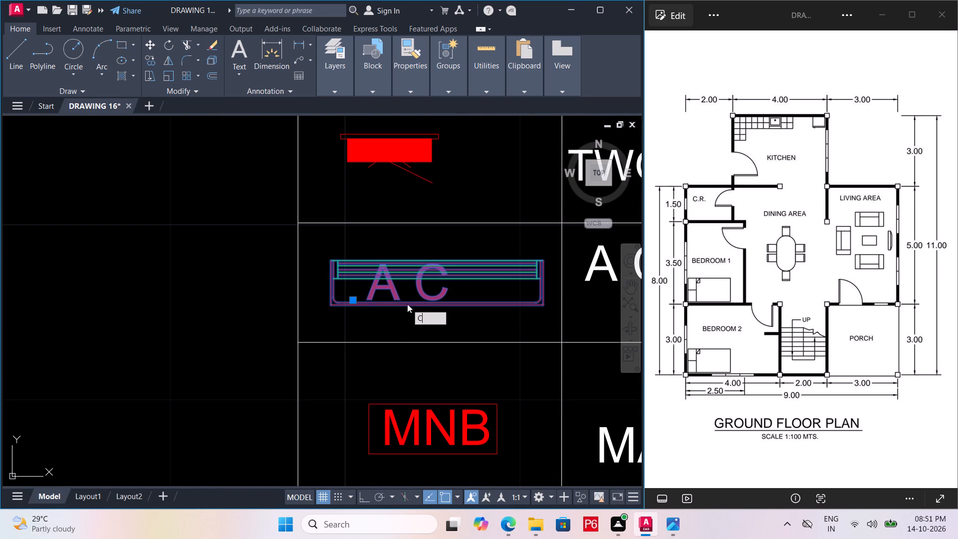
type("O")
key("space")
left_click_drag(424, 294, 414, 295)
scroll(134, 319, "down", 4)
middle_click_drag(182, 295, 280, 321)
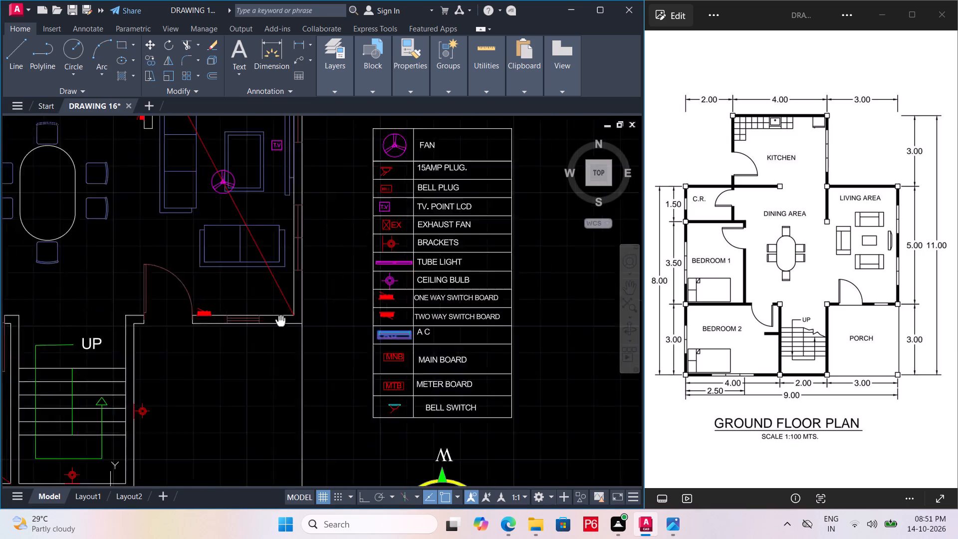
middle_click_drag(280, 321, 472, 400)
scroll(283, 351, "down", 1)
scroll(381, 365, "up", 2)
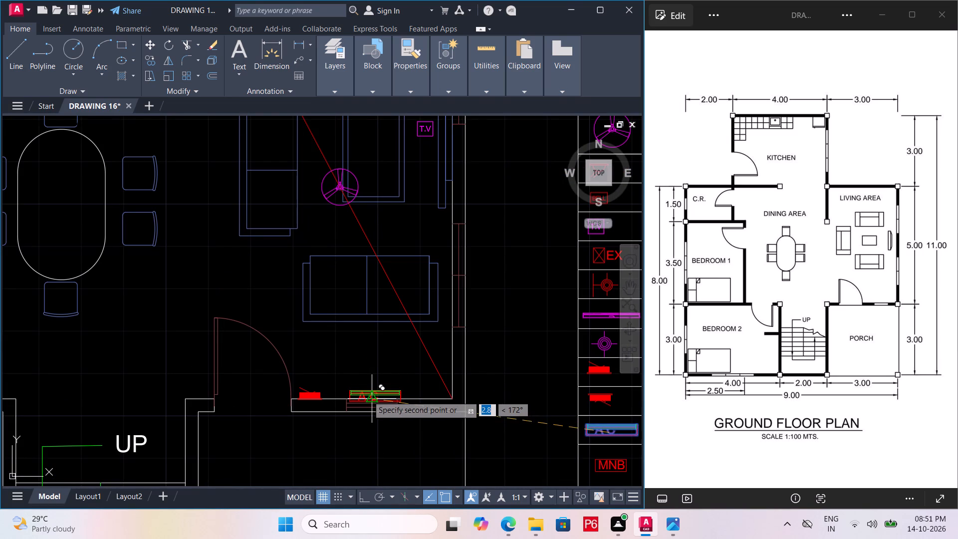
scroll(366, 389, "up", 2)
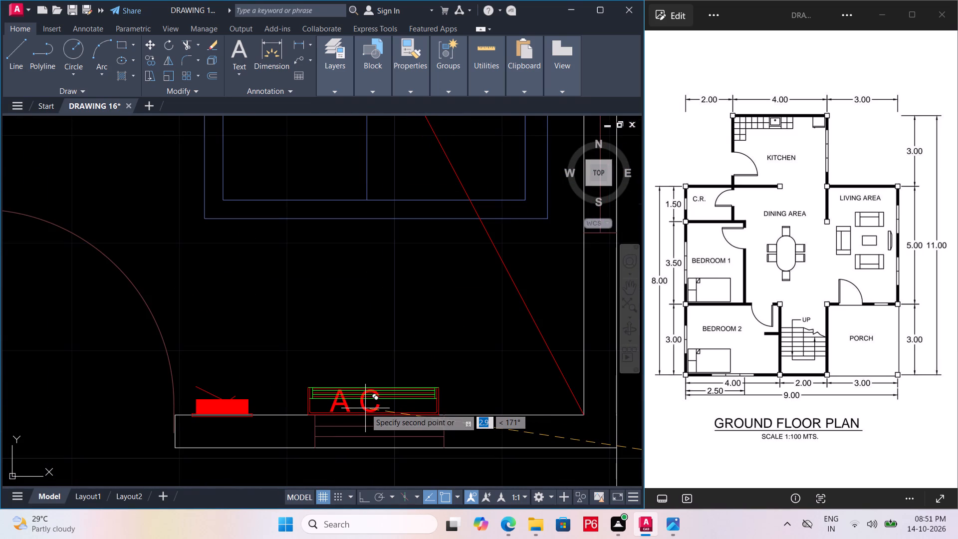
left_click(365, 408)
scroll(369, 307, "down", 3)
middle_click_drag(250, 300, 406, 386)
middle_click_drag(363, 210, 404, 264)
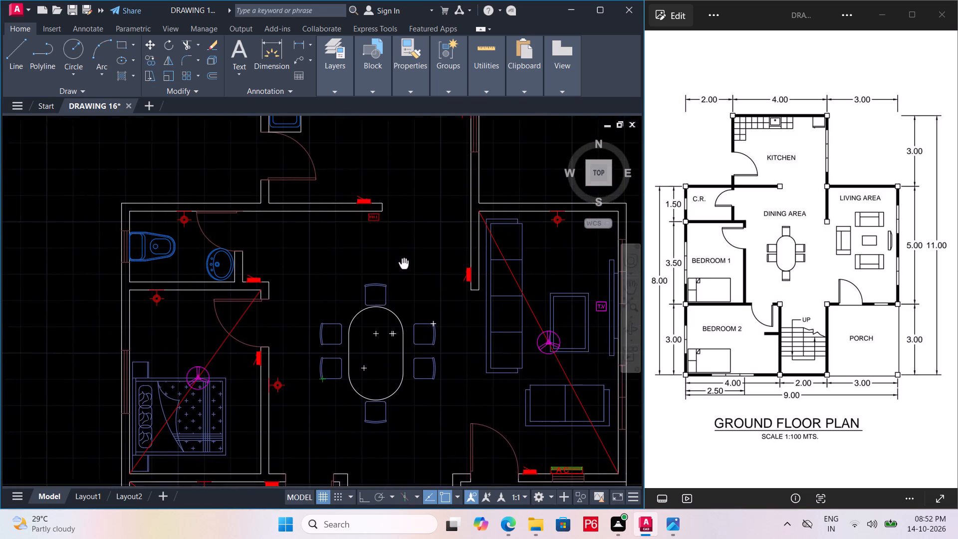
Place a copy of the A C symbol on bedroom 2's lower wall, below the bed and beside the window.
middle_click_drag(404, 264, 405, 265)
scroll(341, 269, "down", 2)
scroll(323, 416, "up", 4)
middle_click_drag(113, 425, 304, 414)
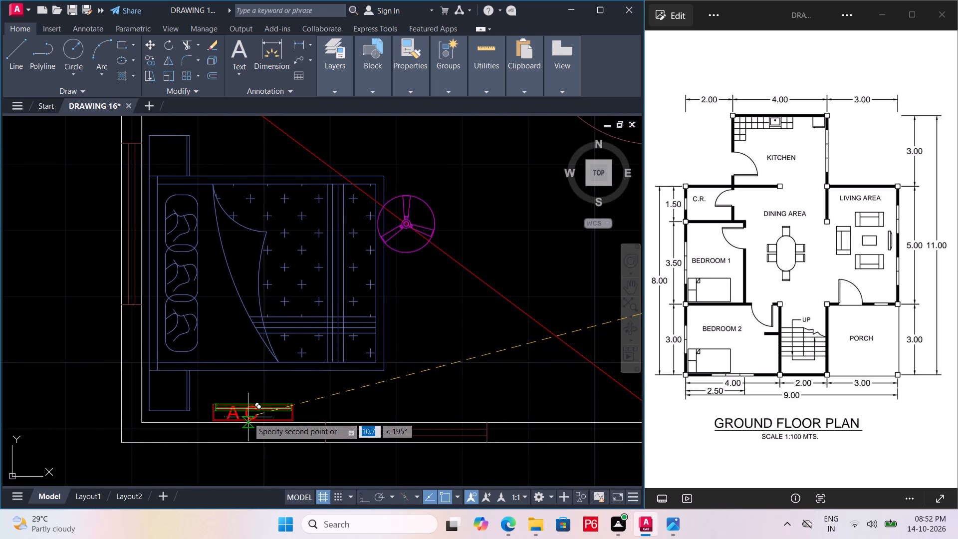
left_click(249, 417)
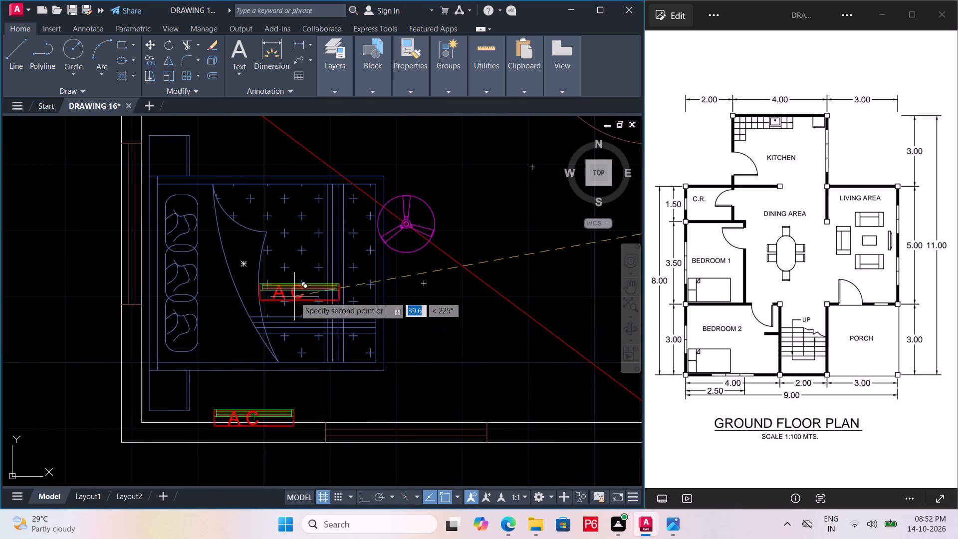
Place another copy of the A C symbol on bedroom 1's lower wall, below the bed, and save the drawing.
middle_click_drag(294, 296, 270, 363)
scroll(269, 364, "down", 2)
middle_click_drag(265, 373, 259, 386)
middle_click_drag(319, 225, 369, 349)
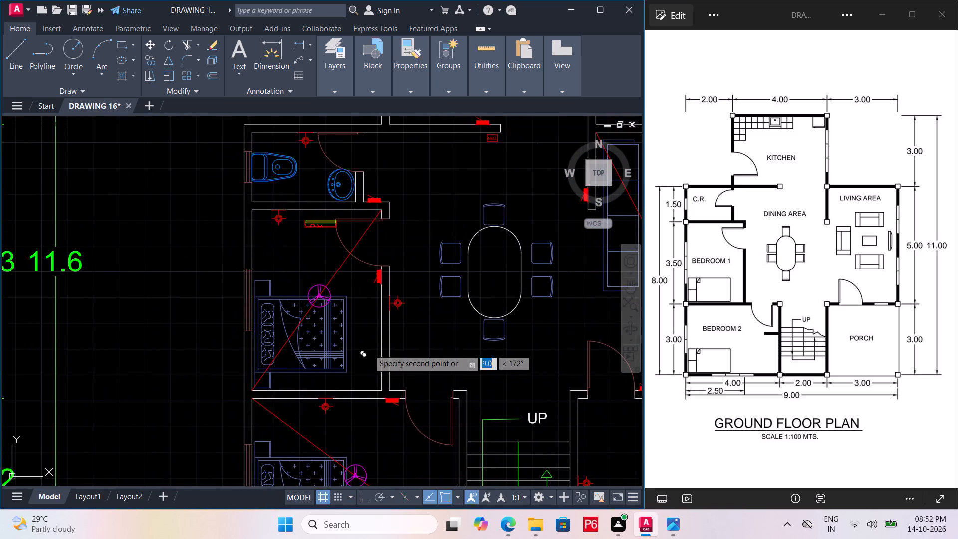
scroll(304, 379, "up", 3)
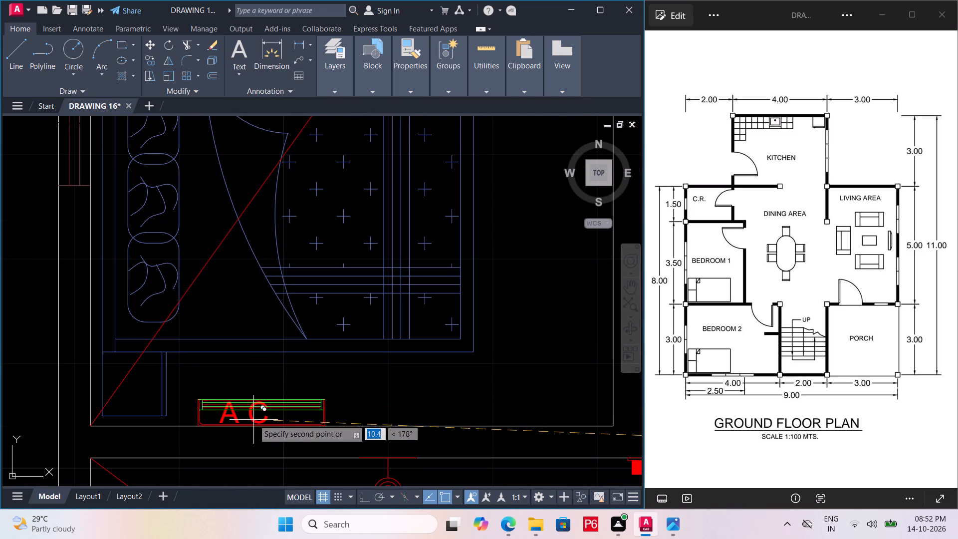
left_click_drag(254, 419, 260, 412)
scroll(341, 252, "down", 4)
middle_click_drag(341, 253, 290, 344)
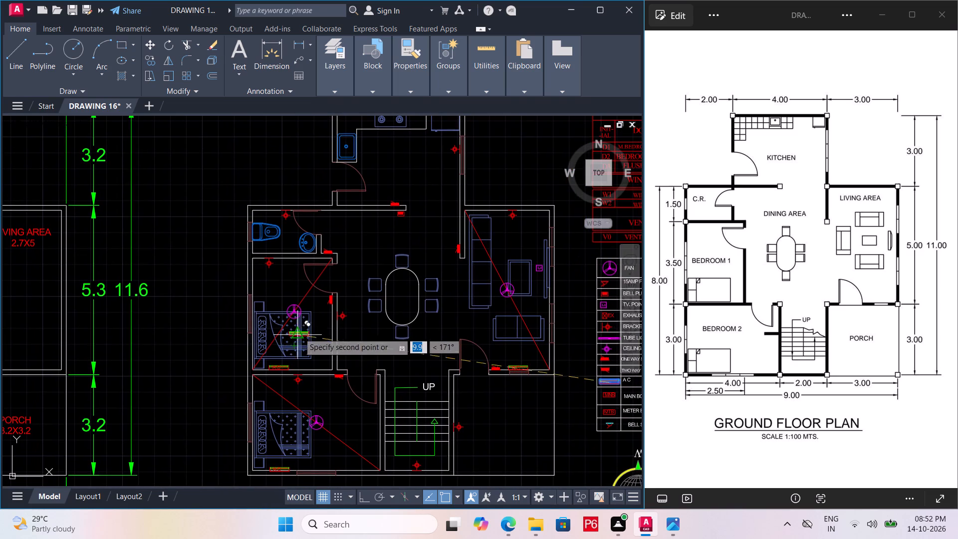
middle_click_drag(411, 219, 379, 192)
key("ctrl+s")
key("ctrl+s")
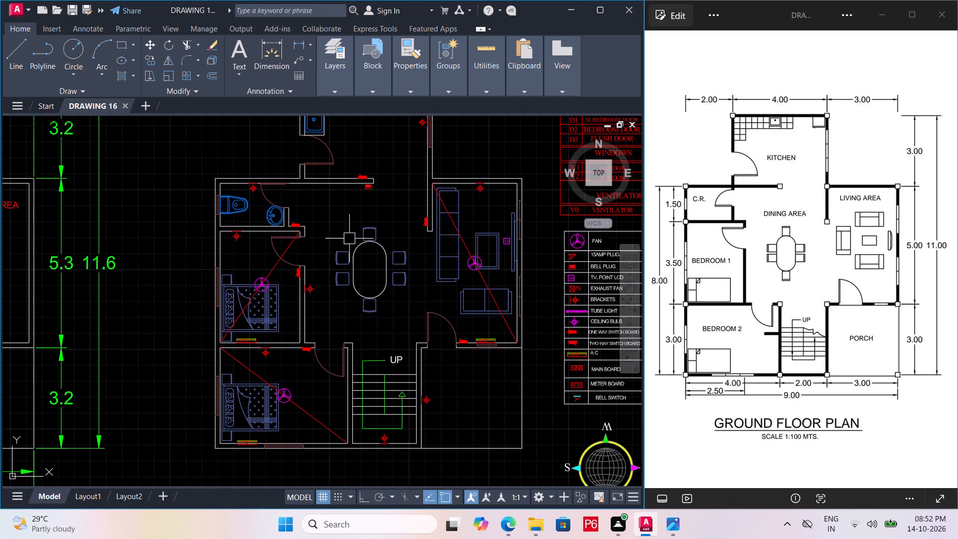
key("ctrl+s")
key("ctrl+s")
Move bedroom 1's A C symbol from the lower wall to the open space above the bed.
scroll(265, 340, "up", 4, "ctrl")
left_click(213, 321)
left_click(128, 339)
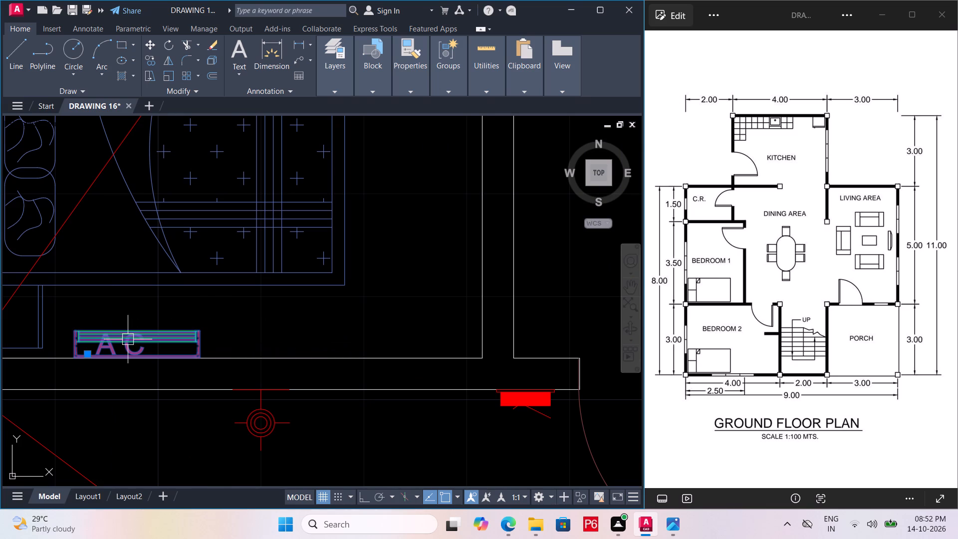
key("m")
key("space")
left_click_drag(127, 339, 130, 333)
middle_click_drag(302, 83, 345, 448)
scroll(314, 108, "down", 1)
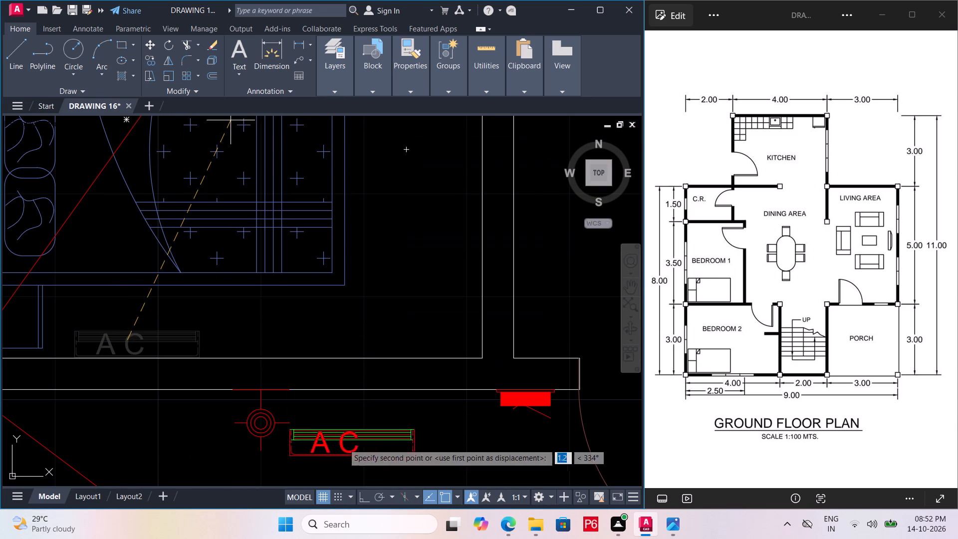
middle_click_drag(345, 448, 349, 446)
middle_click_drag(375, 269, 464, 521)
scroll(379, 281, "down", 1)
left_click(309, 217)
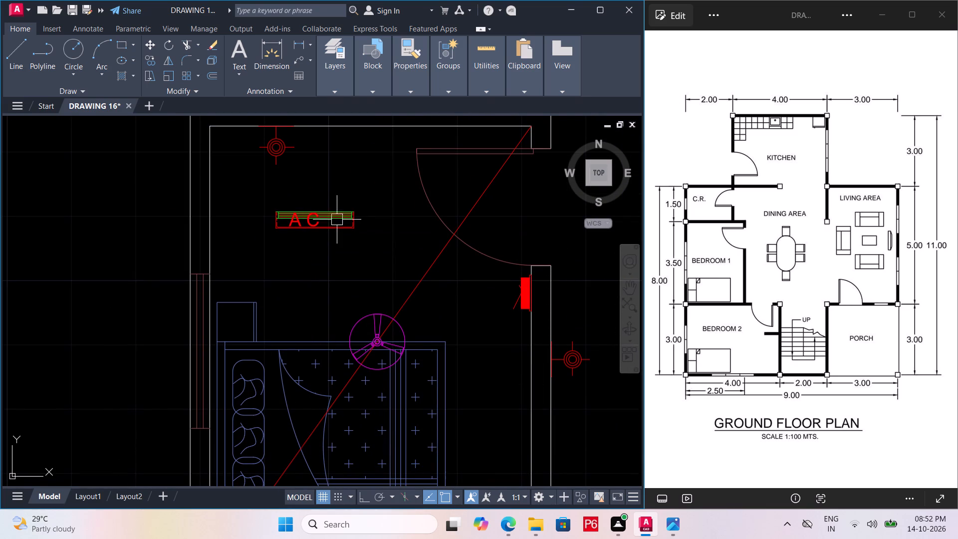
key("Escape")
Rotate bedroom 1's A C symbol to vertical, with Ortho on, so its lettering faces the outer left wall.
left_click(355, 187)
left_click(290, 244)
type("RO")
key("space")
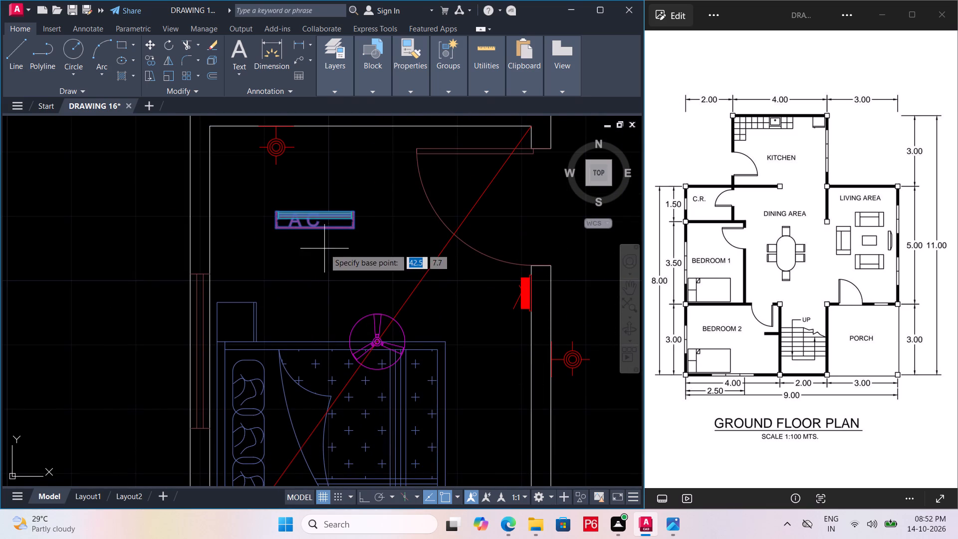
left_click(354, 231)
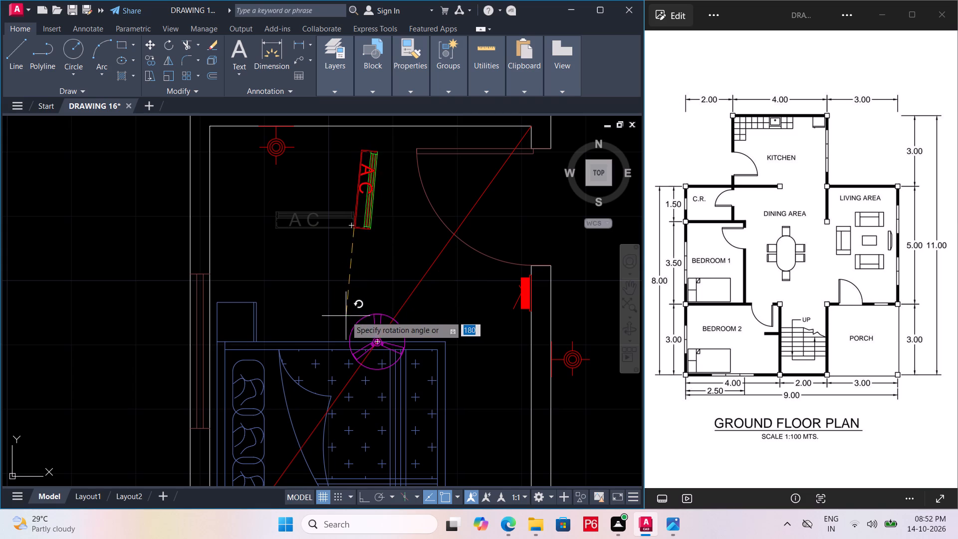
key("F8")
left_click_drag(348, 291, 353, 280)
Move the vertical A C symbol against bedroom 1's outer left wall, above the window.
left_click(380, 169)
left_click(340, 189)
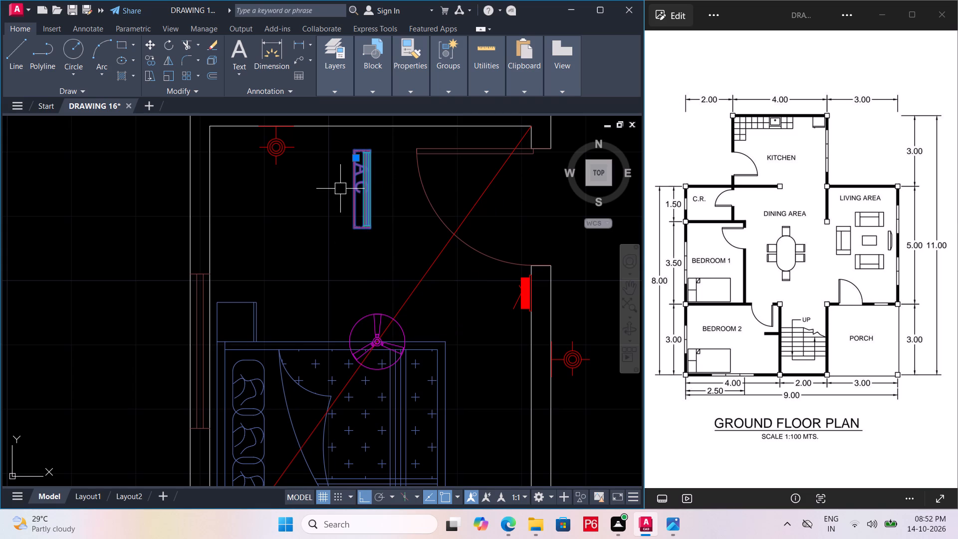
key("m")
key("space")
scroll(351, 182, "up", 2)
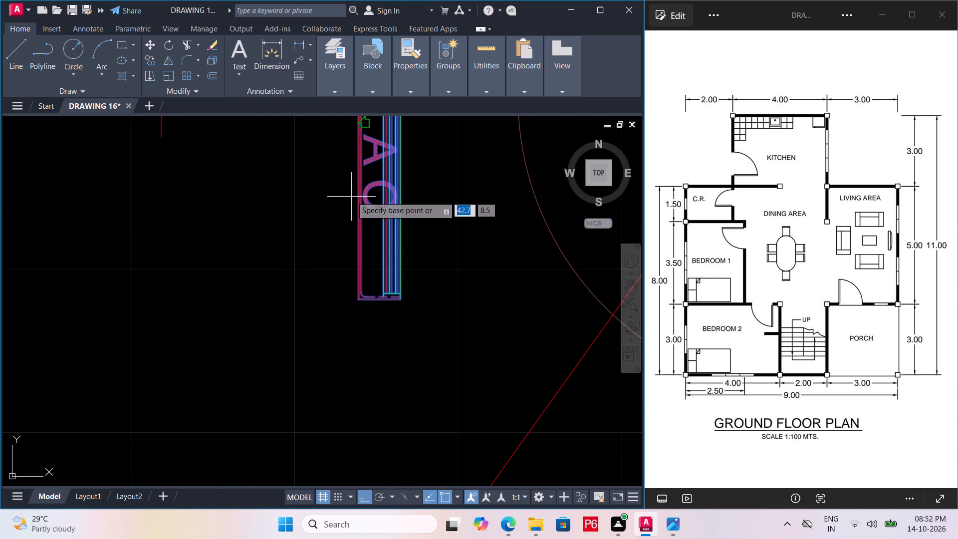
left_click(354, 199)
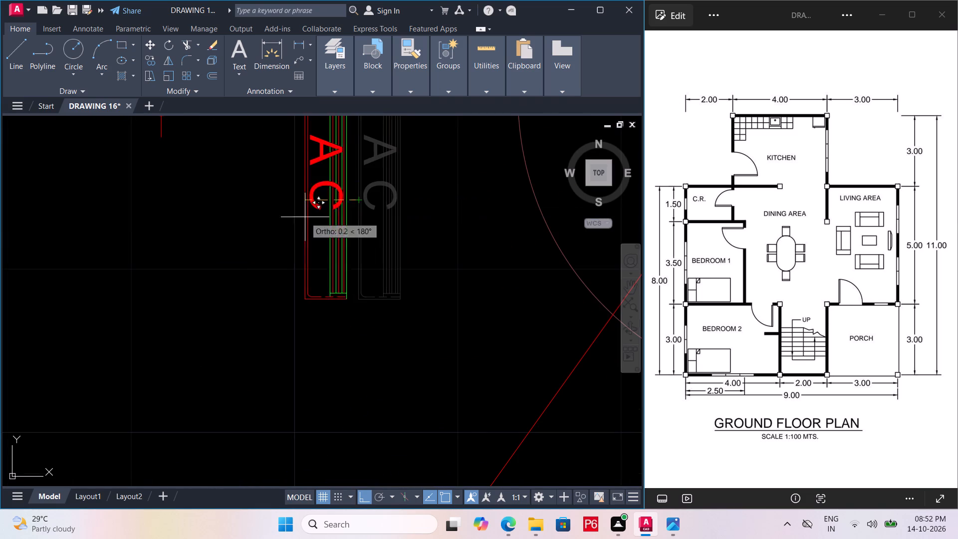
middle_click_drag(237, 275, 336, 322)
scroll(260, 341, "down", 1)
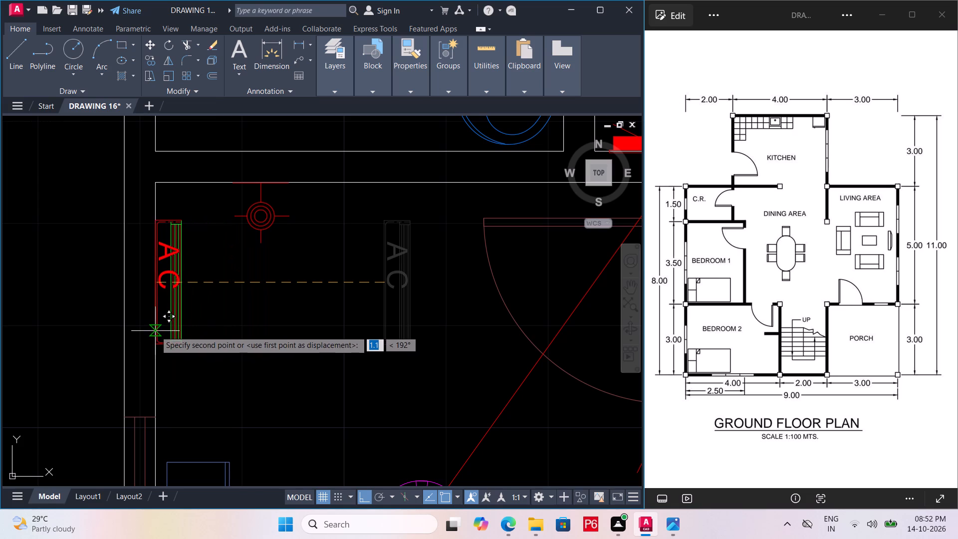
left_click(157, 329)
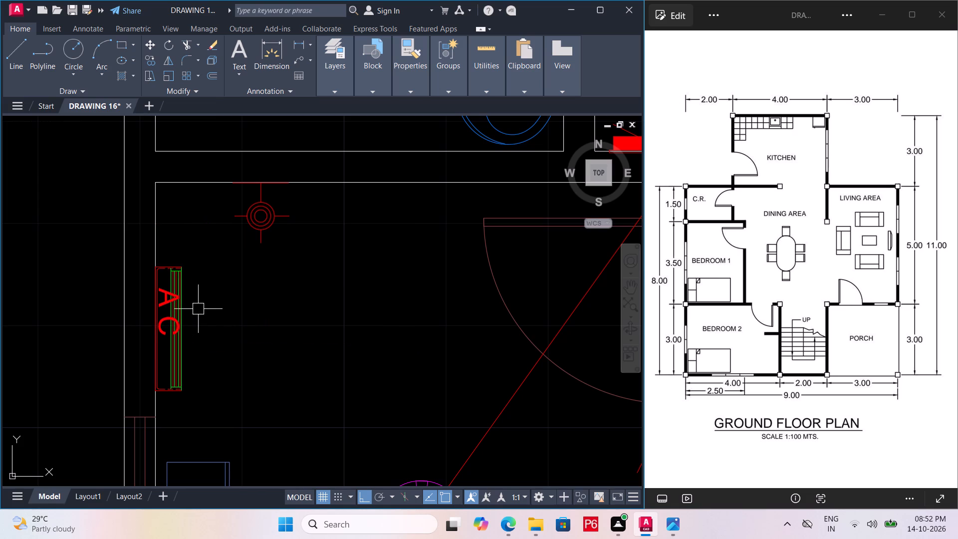
Move the vertical A C symbol slightly down along bedroom 1's left wall to the window's upper end, and save the drawing.
middle_click_drag(199, 309, 214, 227)
left_click(223, 213)
double_click(192, 244)
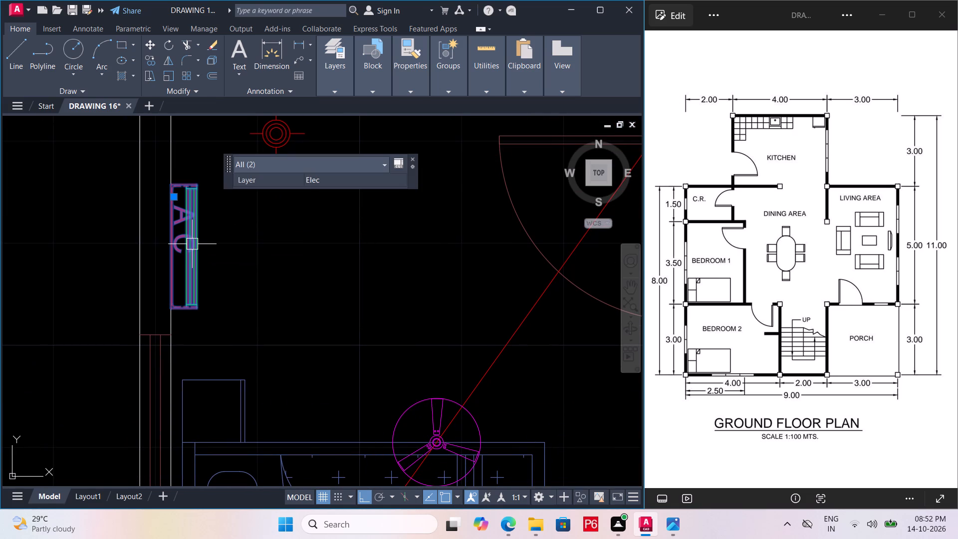
key("m")
key("space")
scroll(162, 227, "up", 3)
left_click_drag(192, 273, 206, 246)
scroll(216, 177, "down", 2)
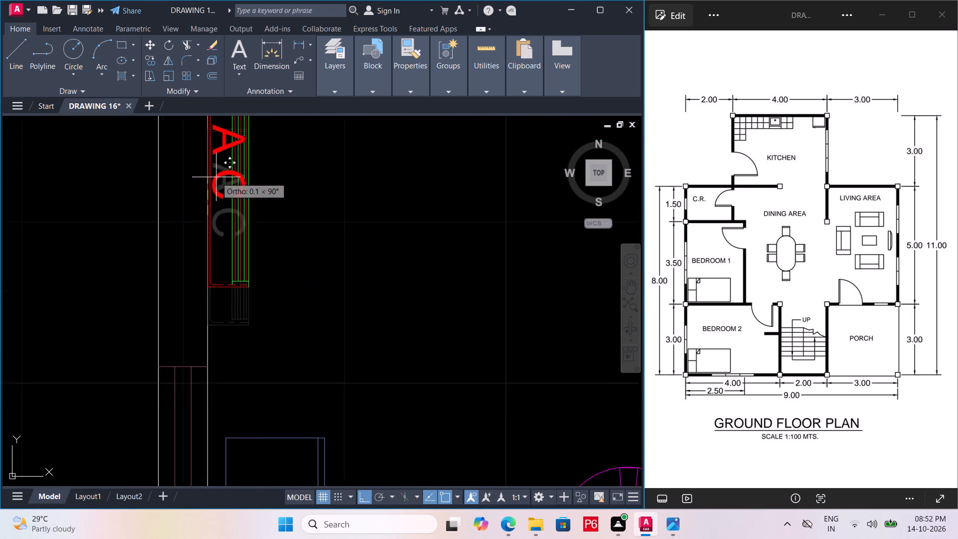
scroll(216, 177, "down", 2)
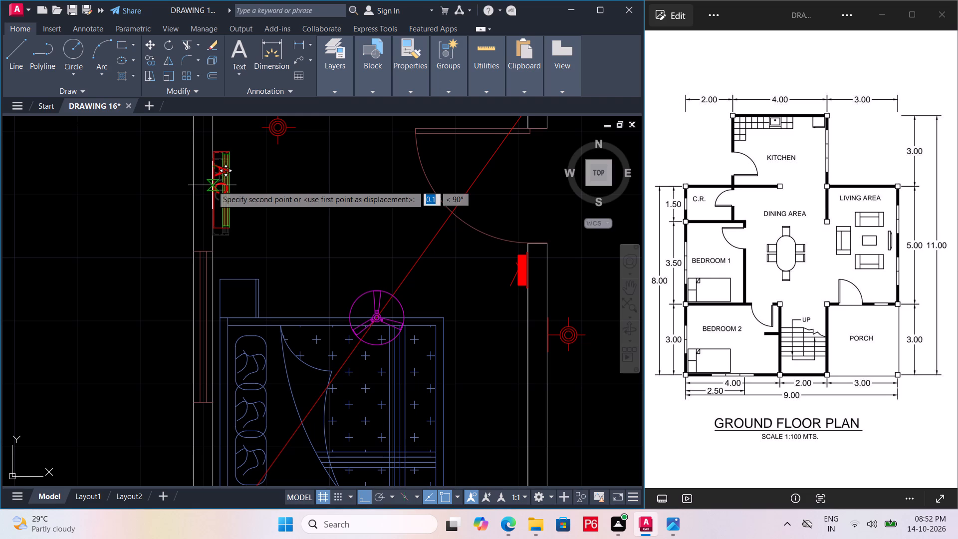
left_click(213, 212)
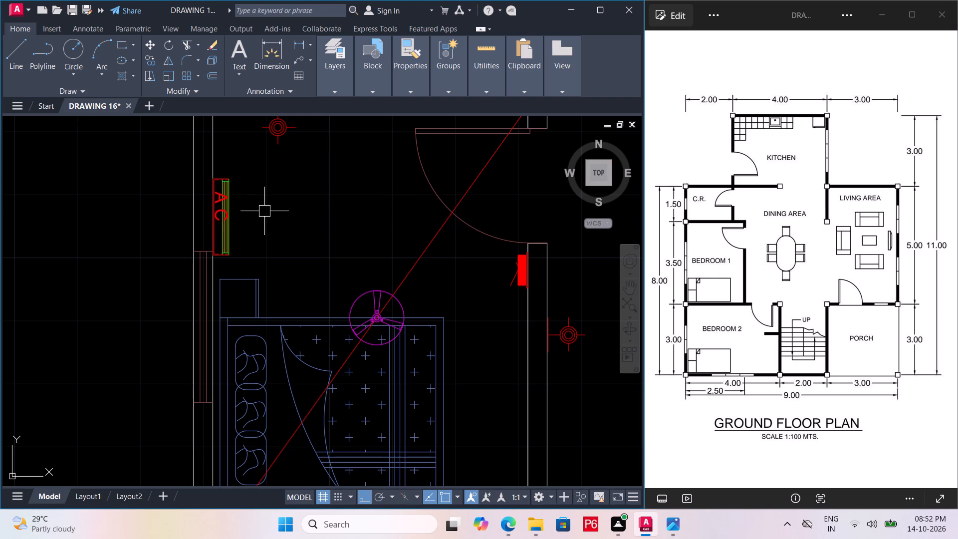
key("ctrl+s")
key("ctrl+s")
key("ctrl+s")
Copy the MNB main board symbol from the legend to the porch, just below the wall near its upper-right corner, with Ortho off, and save.
scroll(272, 214, "down", 2, "ctrl")
middle_click_drag(272, 214, 191, 157, "ctrl")
scroll(191, 157, "down", 1)
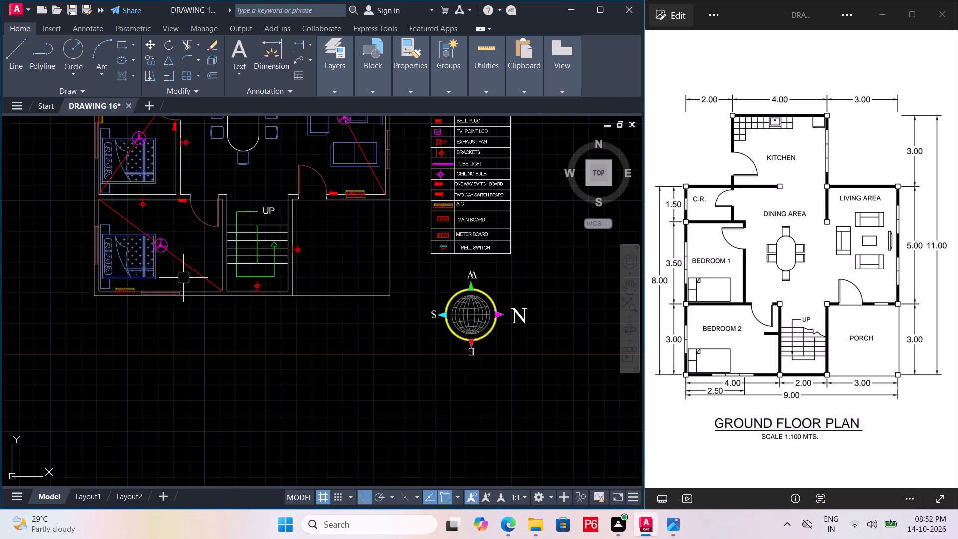
scroll(183, 278, "up", 1)
middle_click_drag(183, 277, 288, 304)
middle_click_drag(288, 304, 159, 372)
scroll(288, 304, "down", 1)
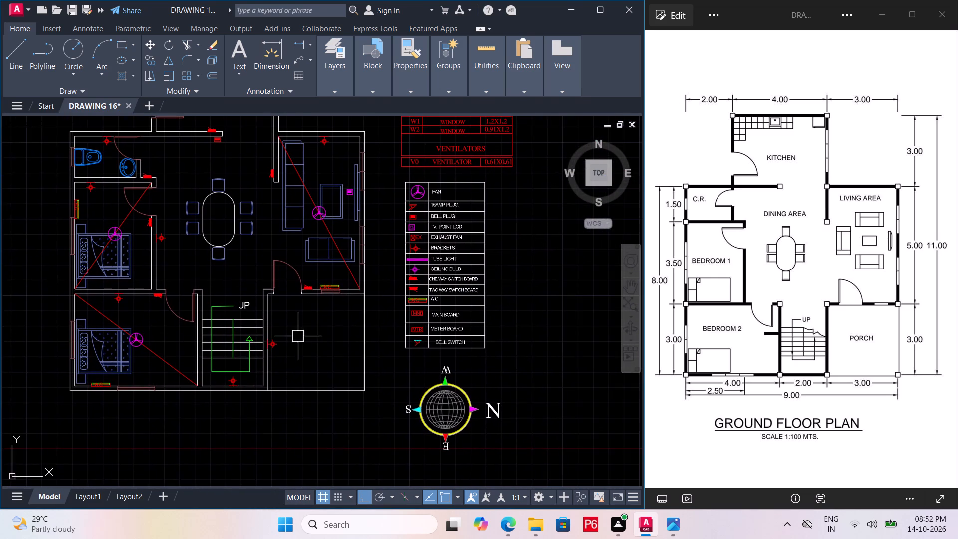
scroll(430, 320, "up", 4)
left_click_drag(296, 263, 300, 263)
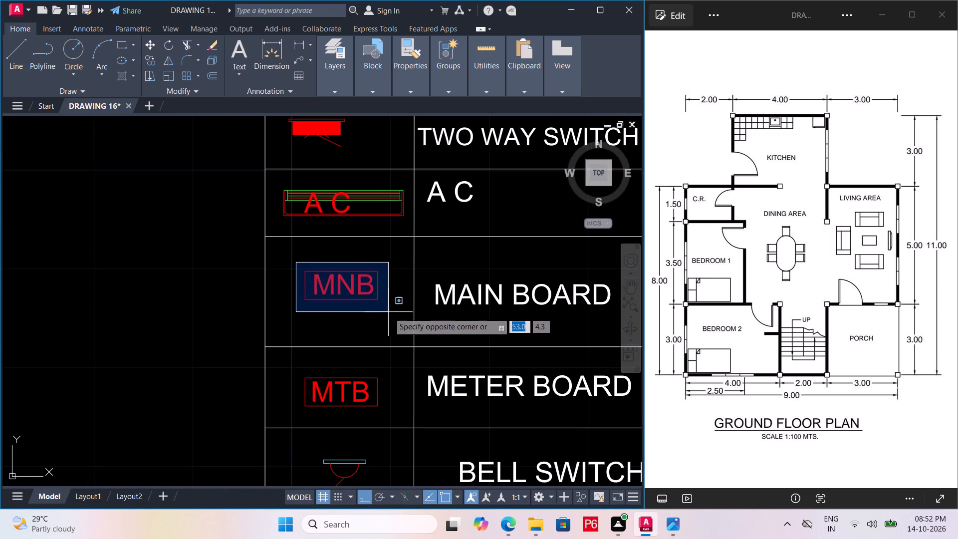
left_click(389, 312)
type("CO")
key("space")
left_click(380, 295)
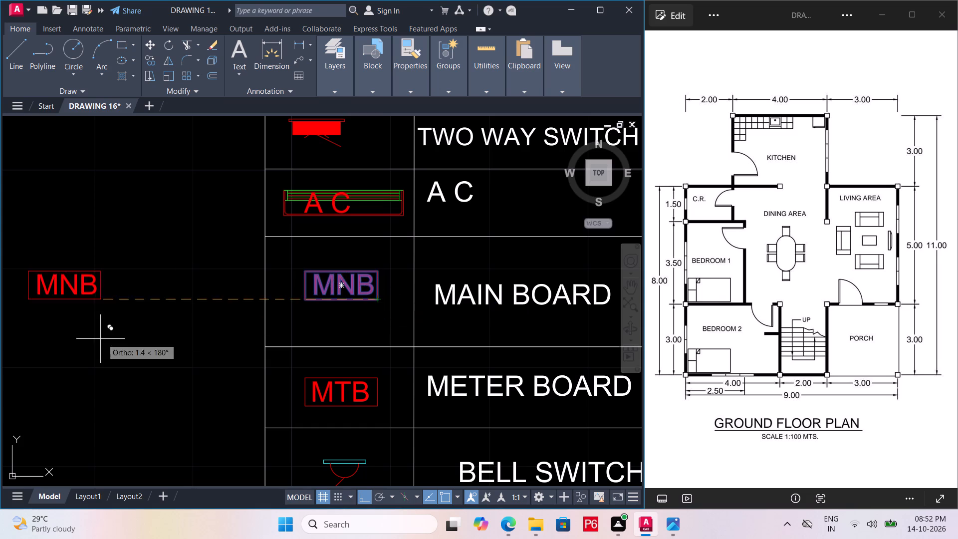
scroll(103, 337, "down", 2)
middle_click_drag(114, 333, 310, 289)
key("F8")
middle_click_drag(270, 313, 426, 346)
scroll(365, 275, "up", 1)
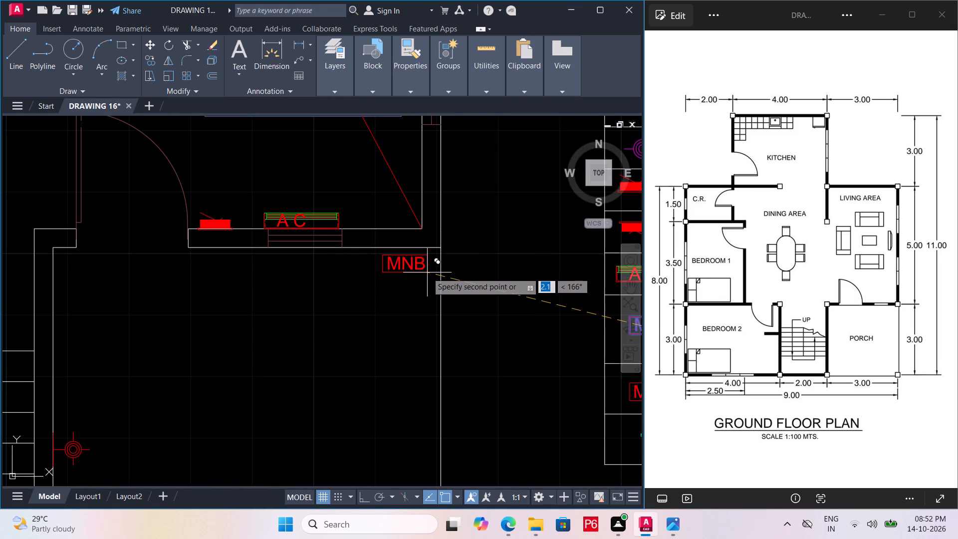
left_click(411, 270)
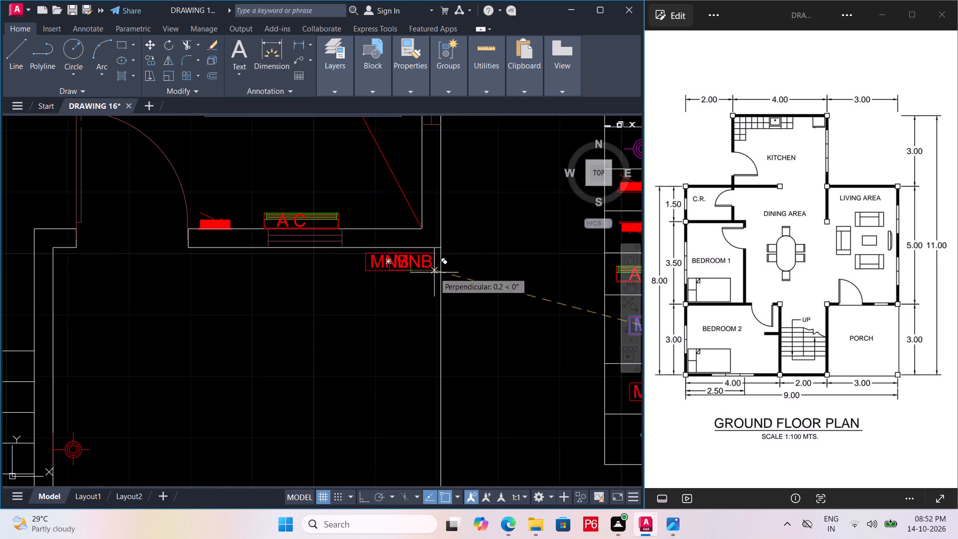
key("ctrl+s")
scroll(395, 291, "down", 2, "ctrl")
key("ctrl+s")
Copy the MTB meter board symbol from the legend to the living area's entrance door opening.
middle_click_drag(394, 291, 355, 297, "ctrl")
scroll(471, 314, "up", 2)
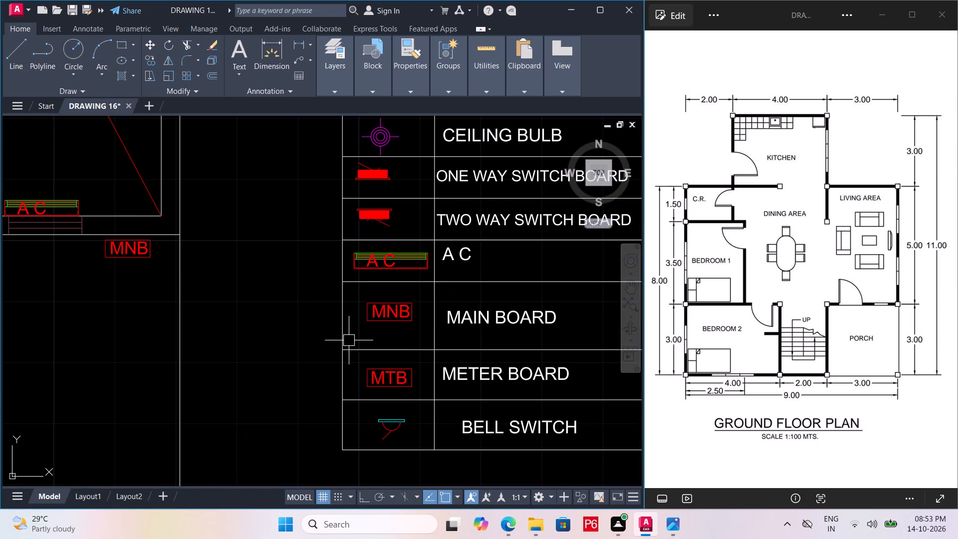
left_click(366, 357)
left_click(421, 394)
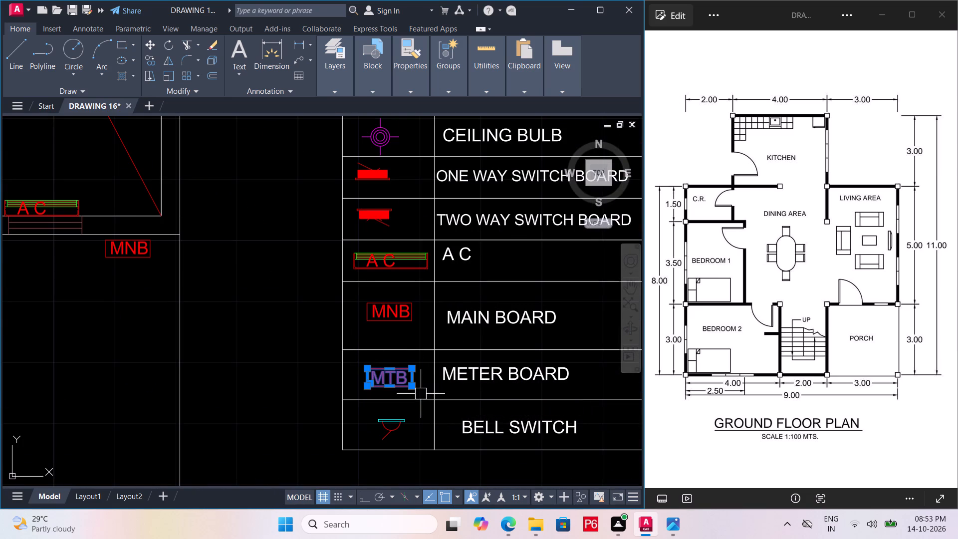
type("CO")
key("space")
key("m")
left_click(403, 382)
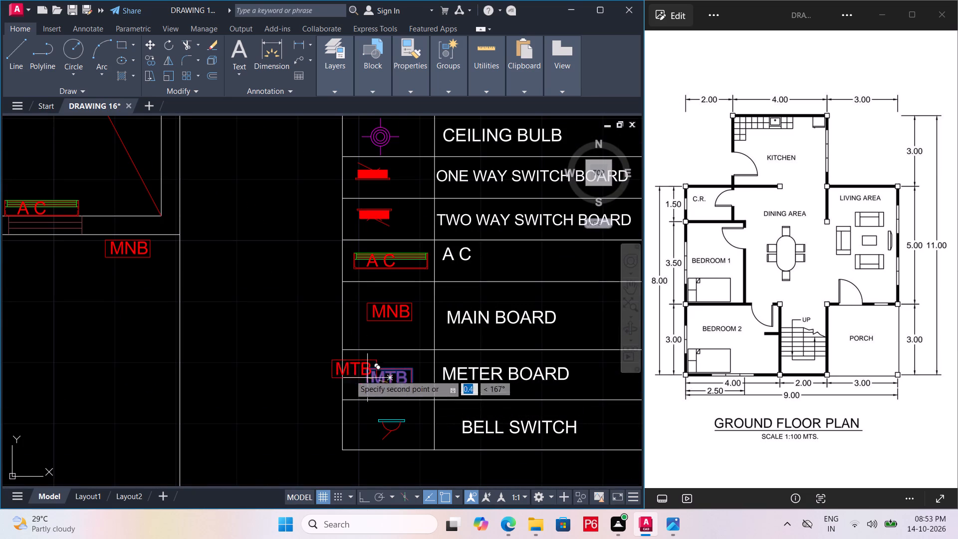
middle_click_drag(233, 339, 506, 350)
scroll(261, 339, "down", 1)
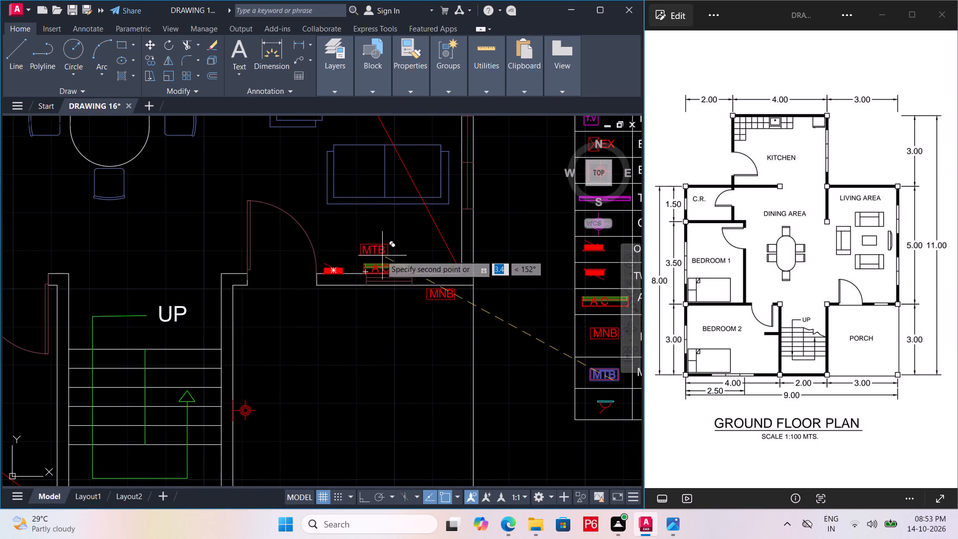
middle_click_drag(248, 243, 248, 246)
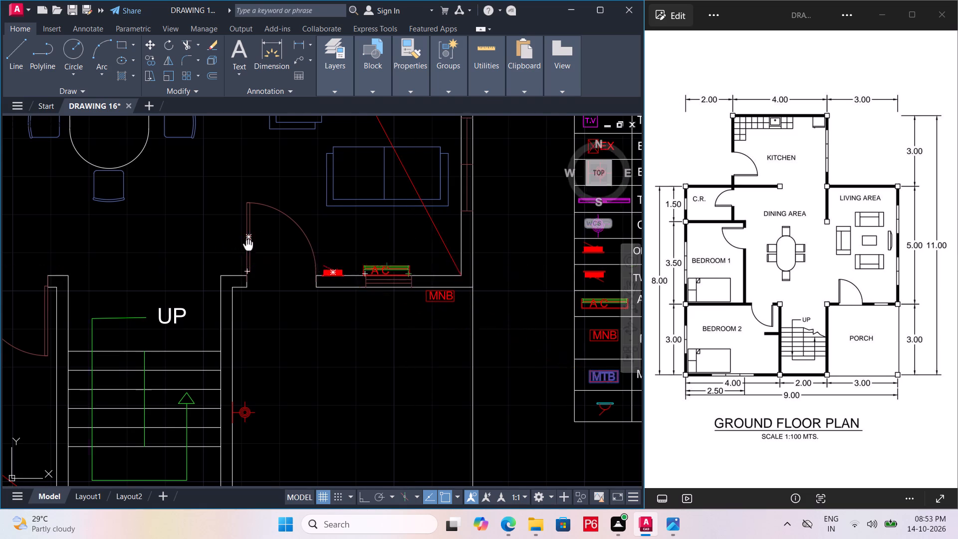
middle_click_drag(248, 246, 218, 327)
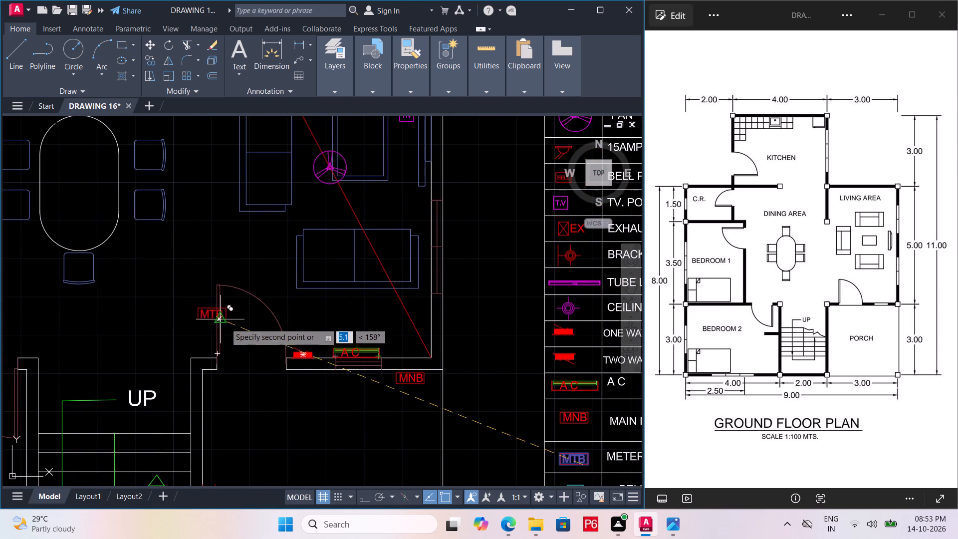
scroll(216, 340, "up", 2)
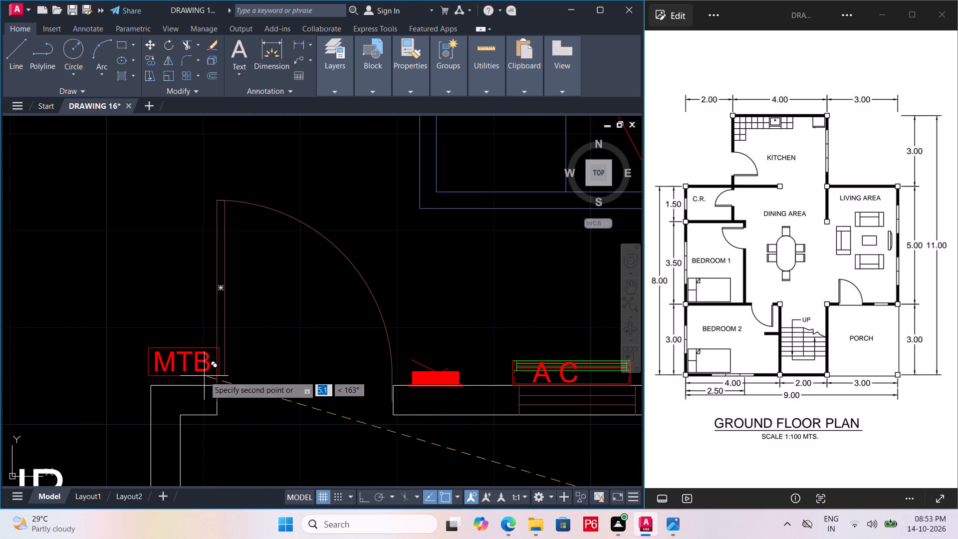
middle_click_drag(316, 300, 266, 266)
scroll(270, 264, "down", 1)
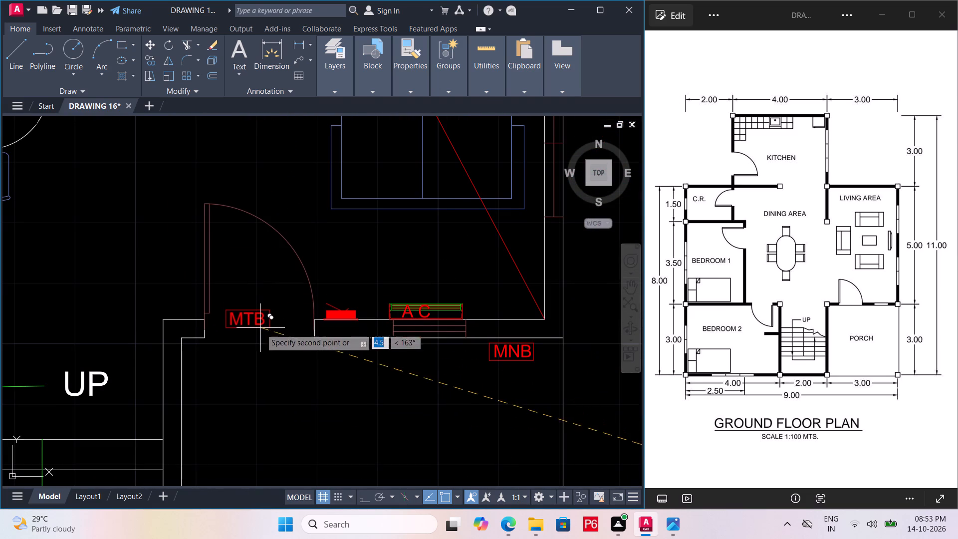
left_click(269, 319)
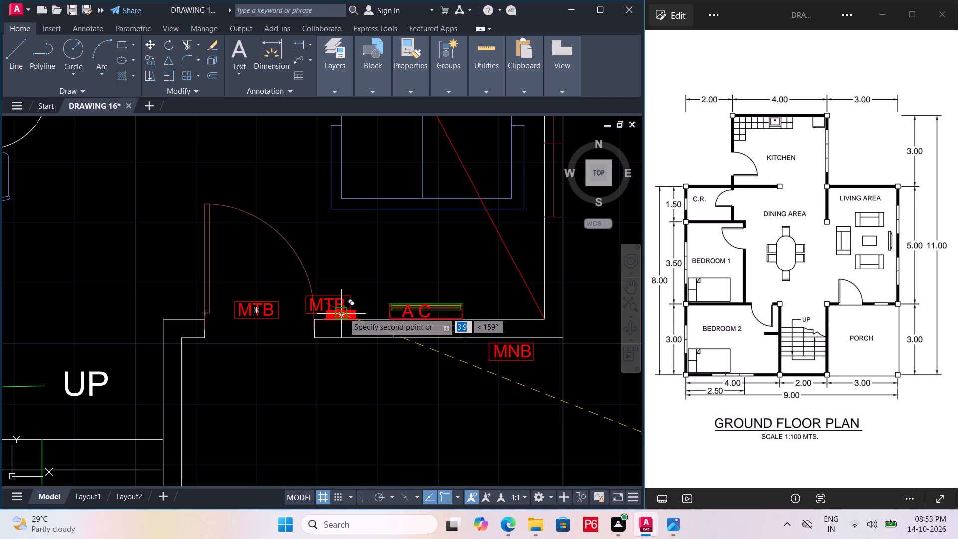
End the meter board copying and save the drawing.
key("ctrl+s")
key("ctrl+s")
key("ctrl+s")
Copy the bell switch symbol from the legend to the porch side of the wall, just beside the living area's entrance door, and save.
middle_click_drag(382, 310, 305, 269)
scroll(376, 307, "down", 1)
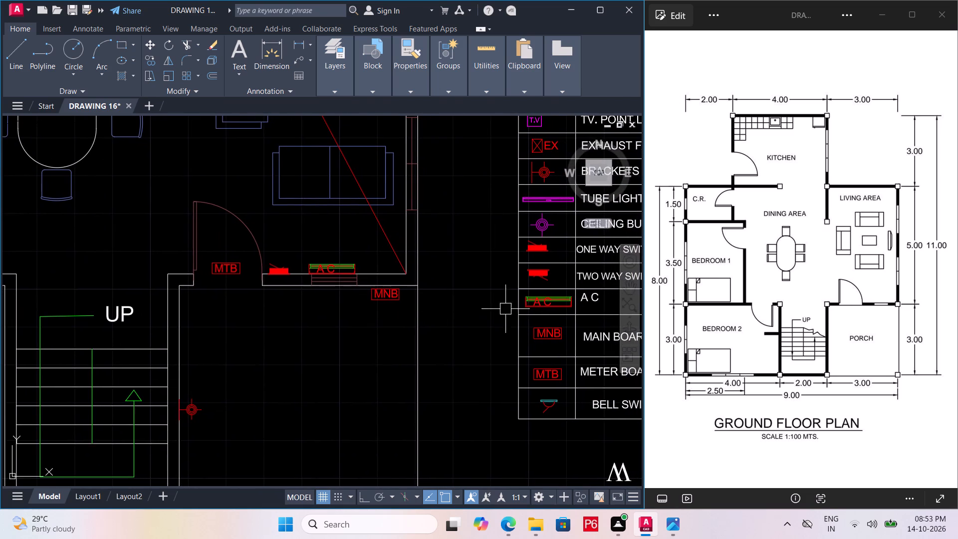
middle_click_drag(516, 311, 469, 282)
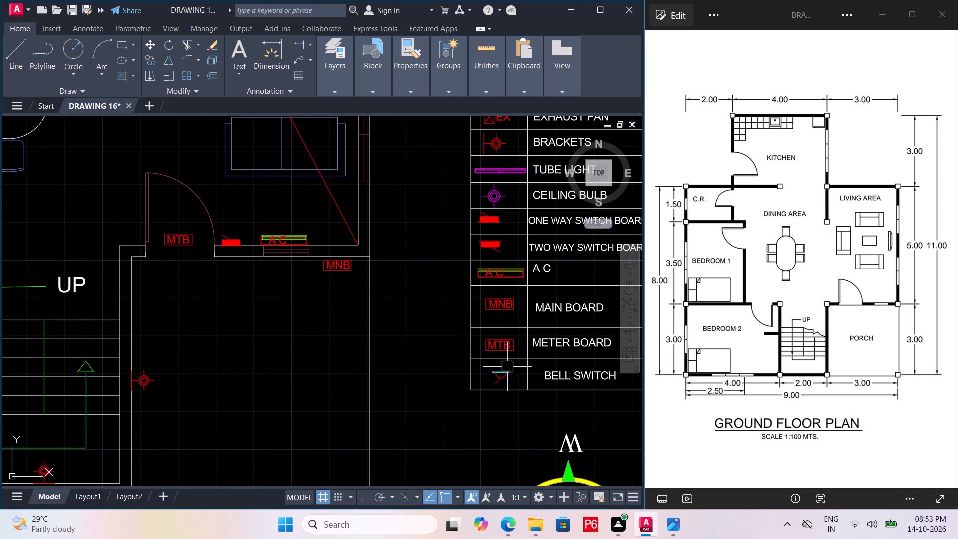
scroll(509, 376, "up", 2)
left_click(459, 353)
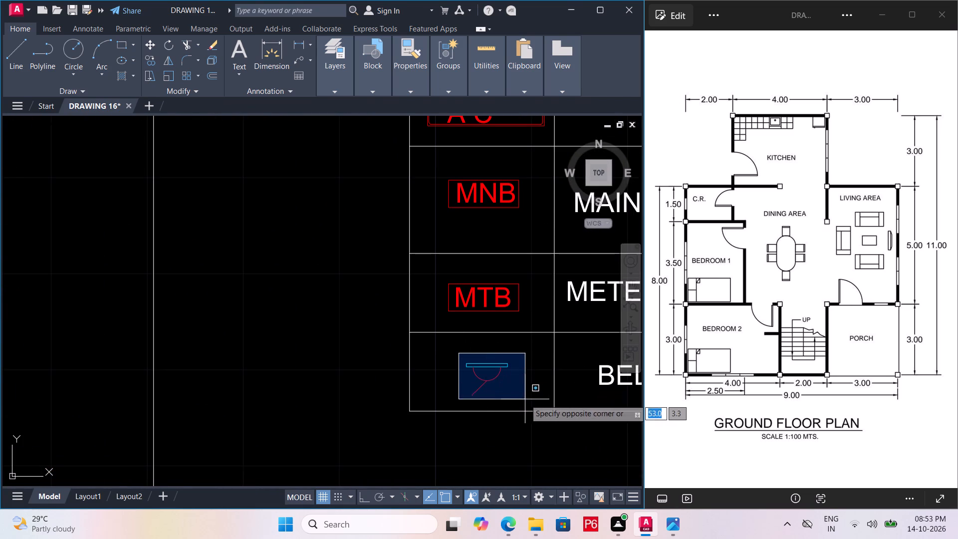
left_click(525, 399)
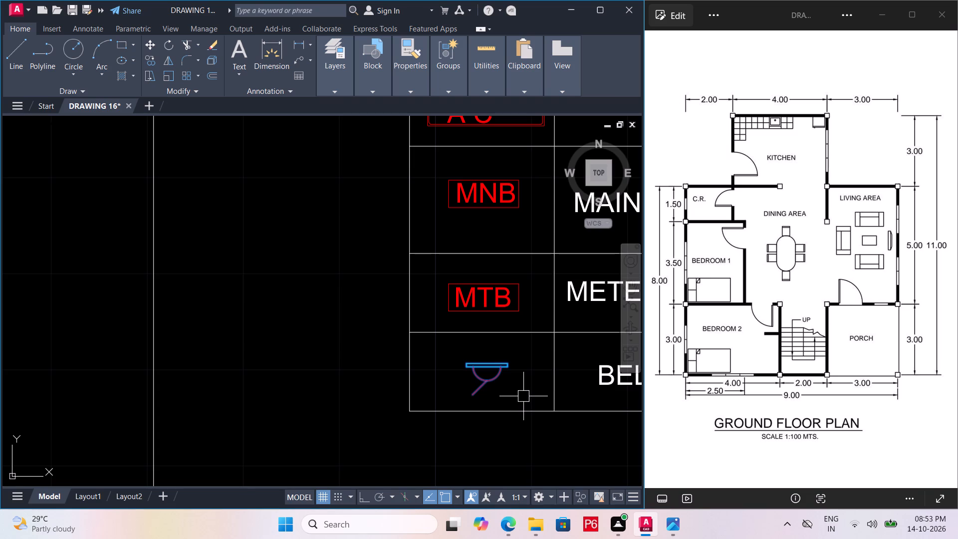
key("x")
key("BackSpace")
key("c")
type("O")
key("space")
left_click(488, 361)
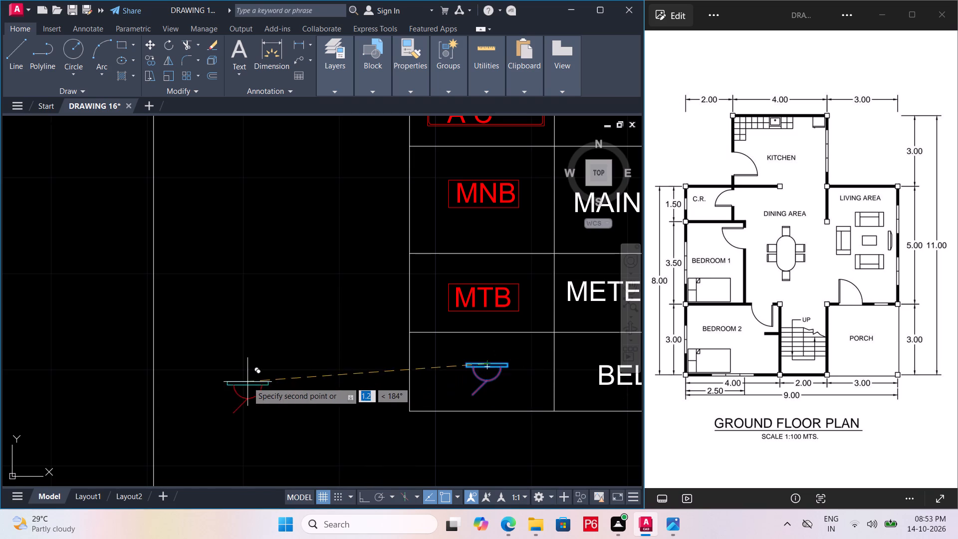
scroll(247, 382, "down", 1)
middle_click_drag(247, 382, 532, 323)
middle_click_drag(247, 259, 341, 471)
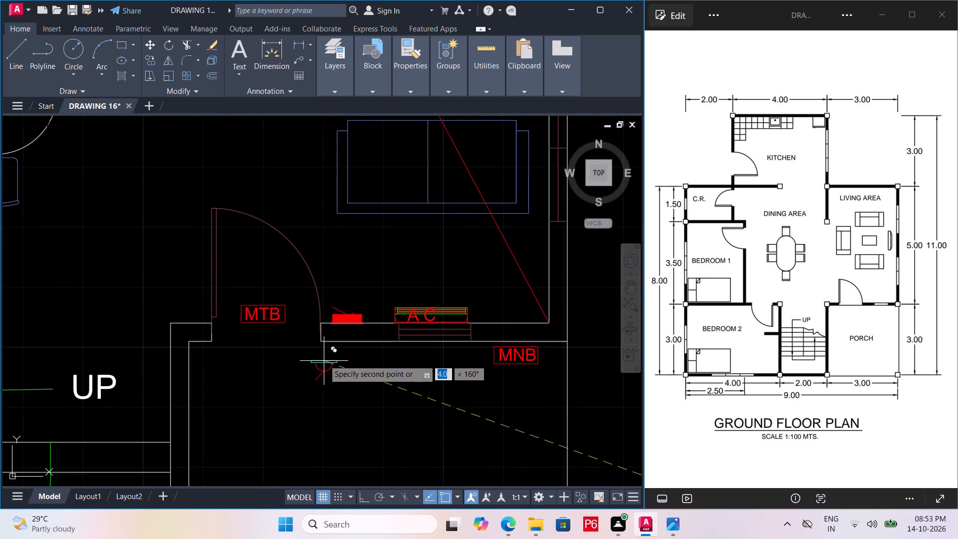
scroll(324, 357, "up", 2)
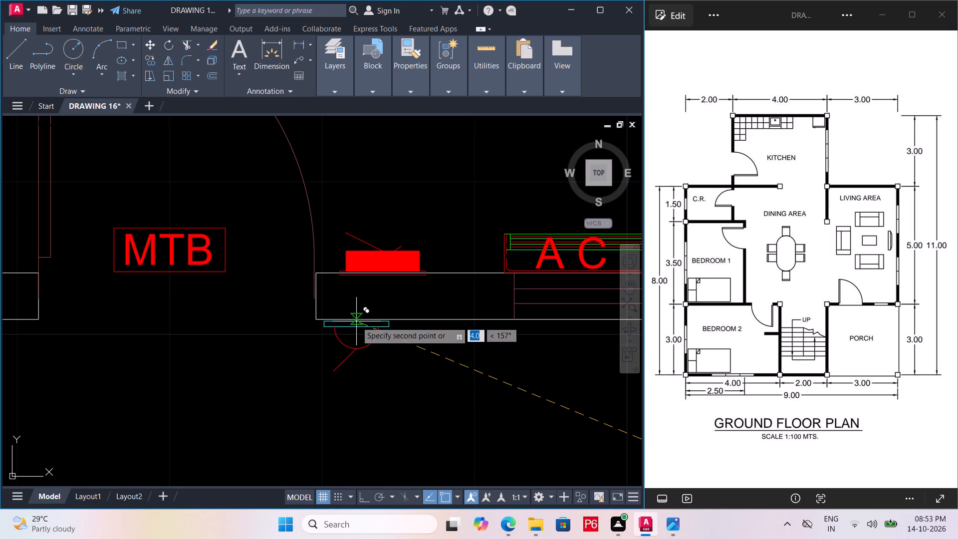
left_click(356, 321)
key("ctrl+s")
key("ctrl+s")
key("ctrl+s")
scroll(320, 344, "down", 3)
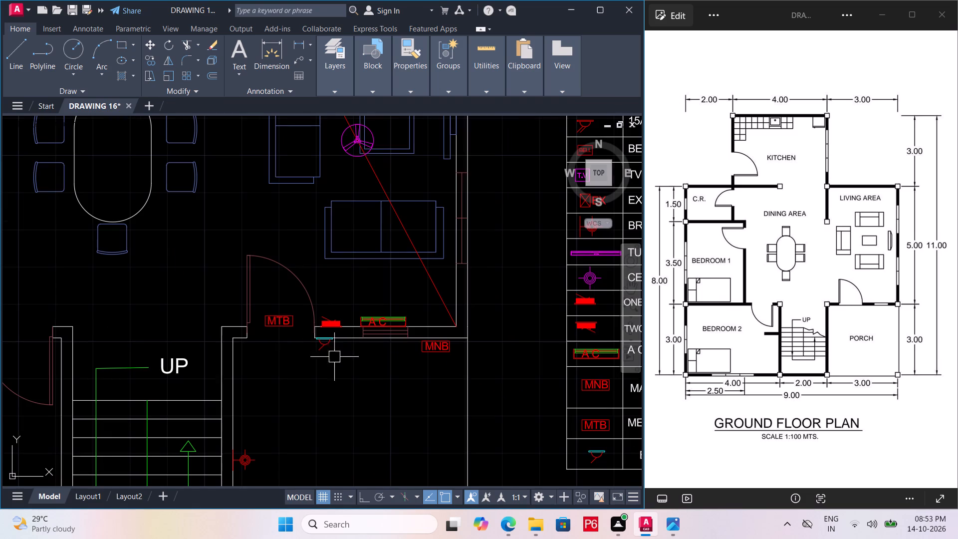
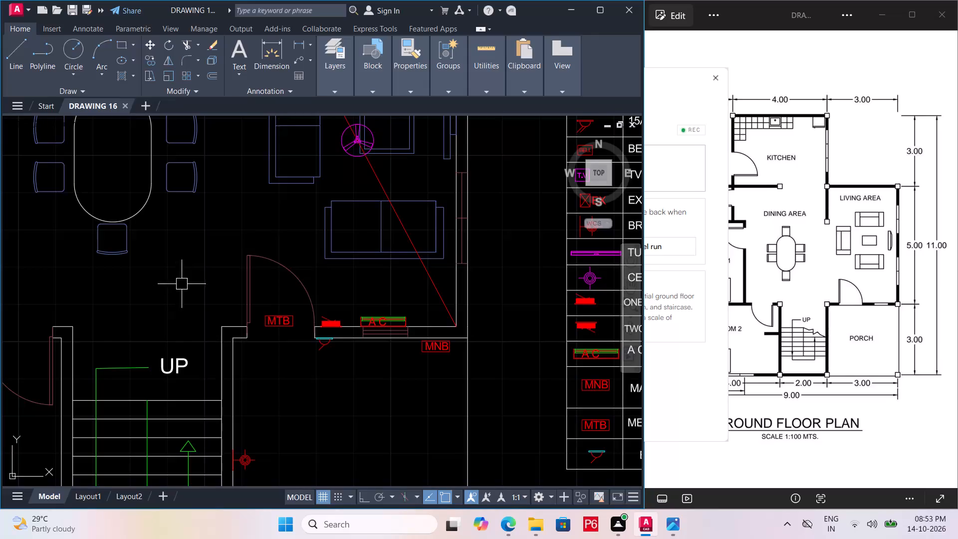
Return to the AutoCAD floor plan drawing and save it.
left_click(817, 314)
left_click_drag(342, 406, 351, 402)
left_click(395, 395)
left_click(348, 401)
left_click(375, 407)
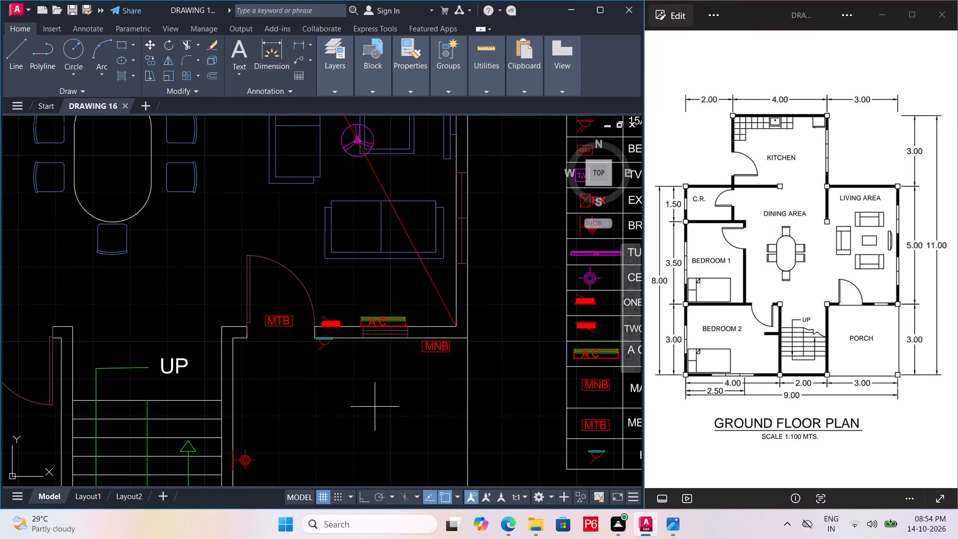
left_click(356, 407)
key("ctrl+s")
key("ctrl+s")
key("ctrl+s")
key("ctrl+s")
key("ctrl+s")
Insert the Trees - Imperial block from the tool palettes in the empty area below the floor plan and save the drawing.
scroll(385, 401, "down", 1)
middle_click_drag(385, 401, 399, 329)
scroll(368, 356, "down", 1)
middle_click_drag(368, 356, 367, 359)
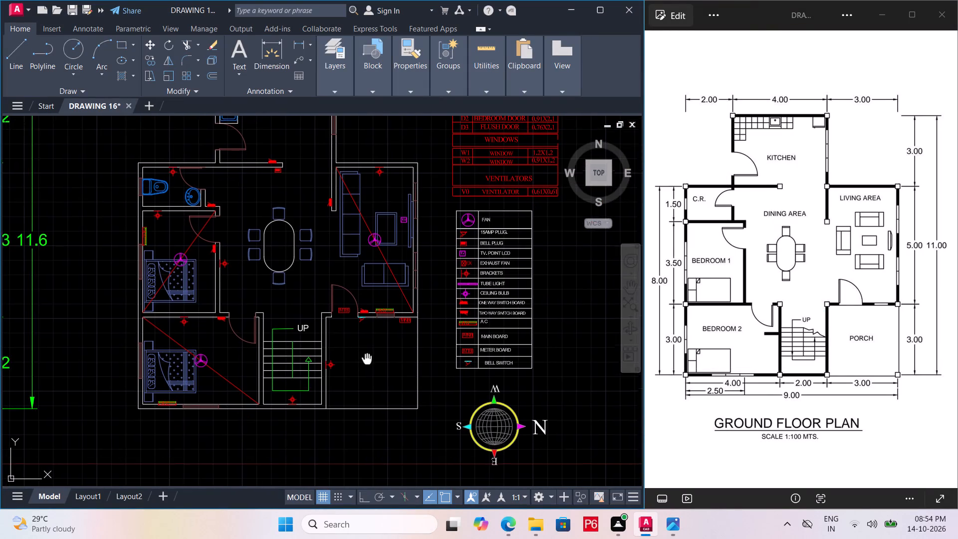
middle_click_drag(367, 359, 360, 381)
middle_click_drag(368, 405, 367, 412)
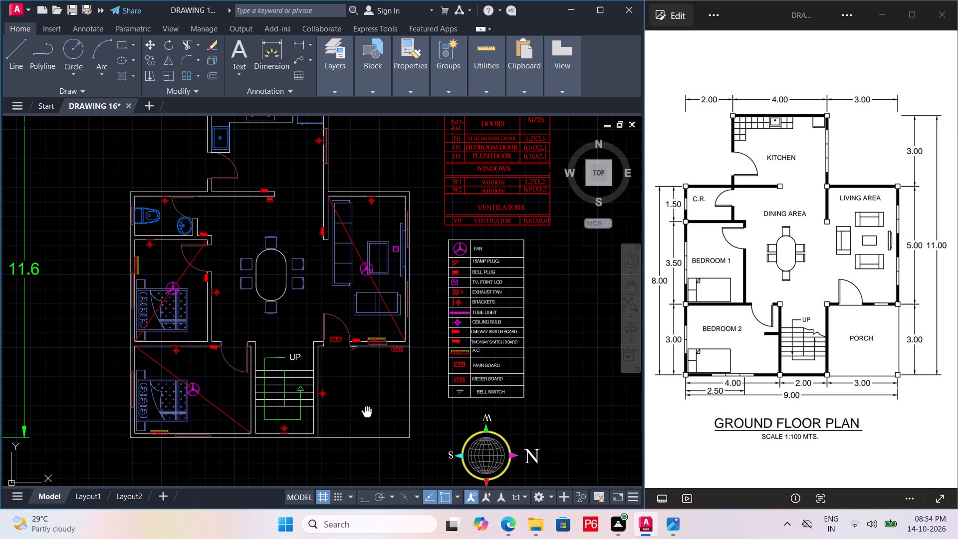
middle_click_drag(367, 412, 364, 428)
type("TP")
key("space")
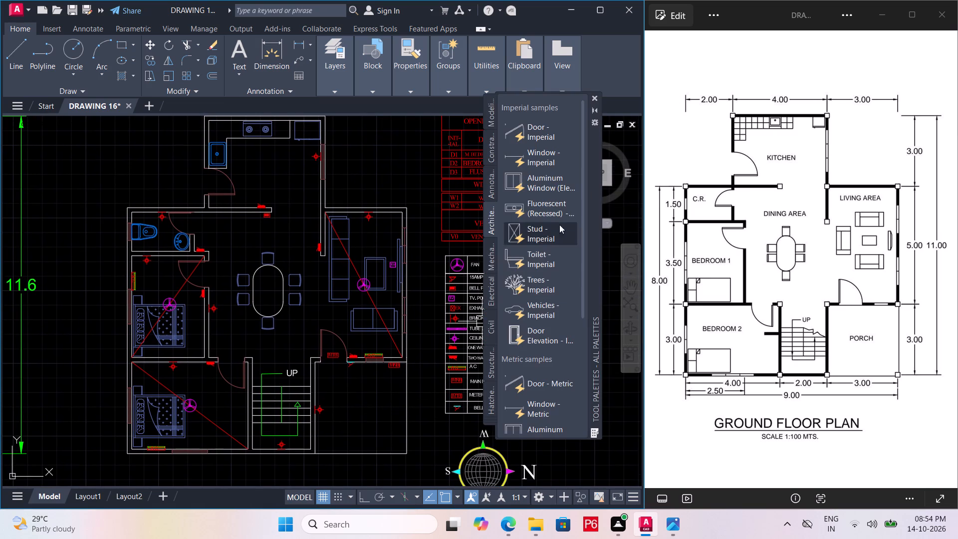
double_click(526, 286)
middle_click_drag(360, 387, 363, 239)
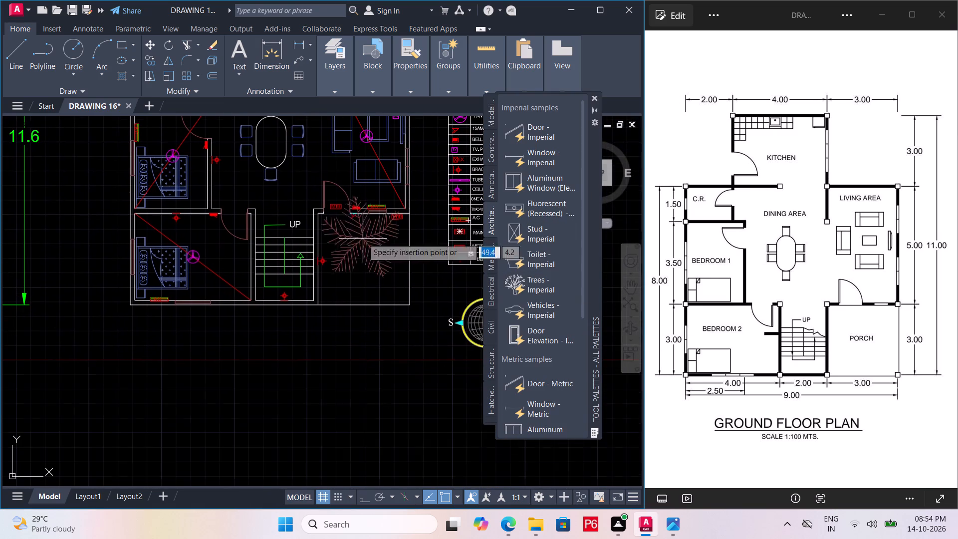
left_click(331, 411)
key("Escape")
key("ctrl+s")
key("ctrl+s")
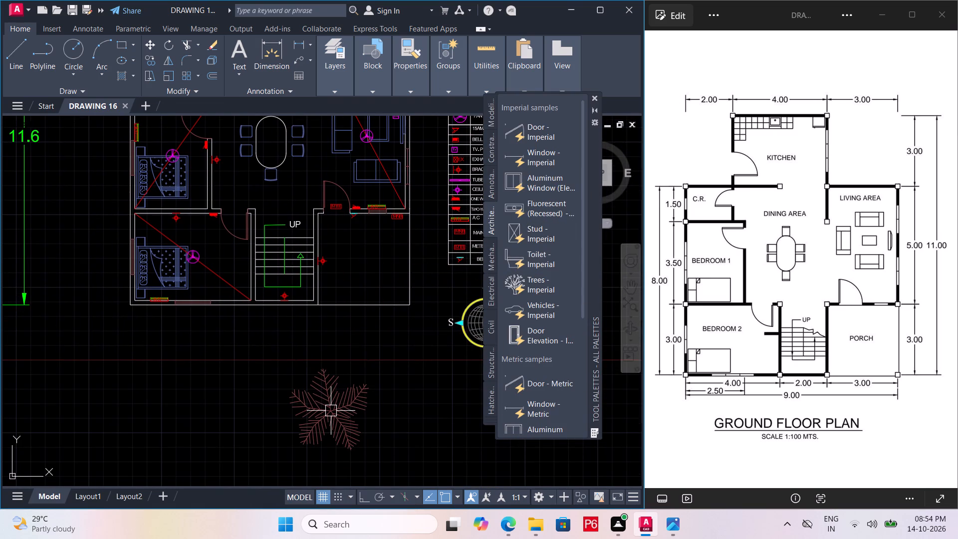
key("ctrl+s")
left_click(596, 97)
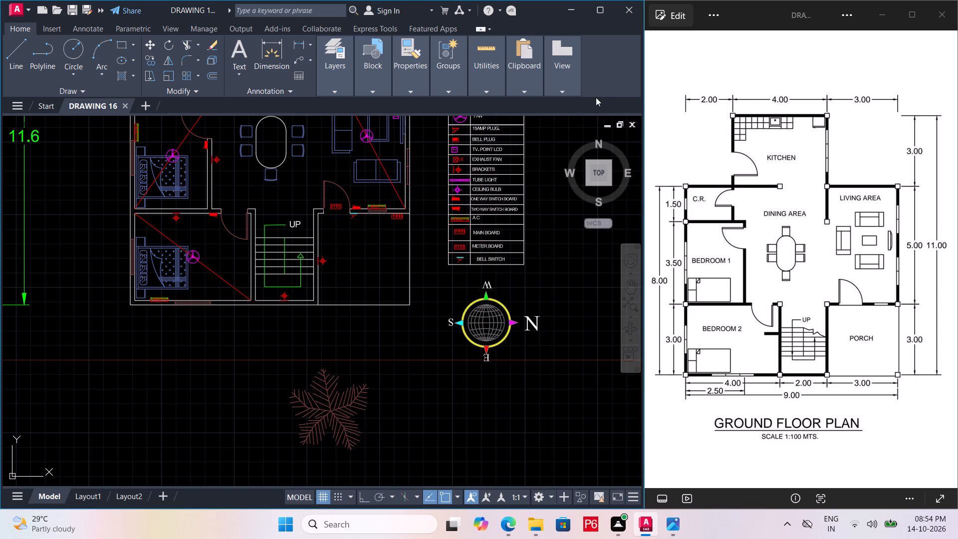
Scale the inserted tree down about its centre by a factor of about 0.3 and save the drawing.
left_click(347, 402)
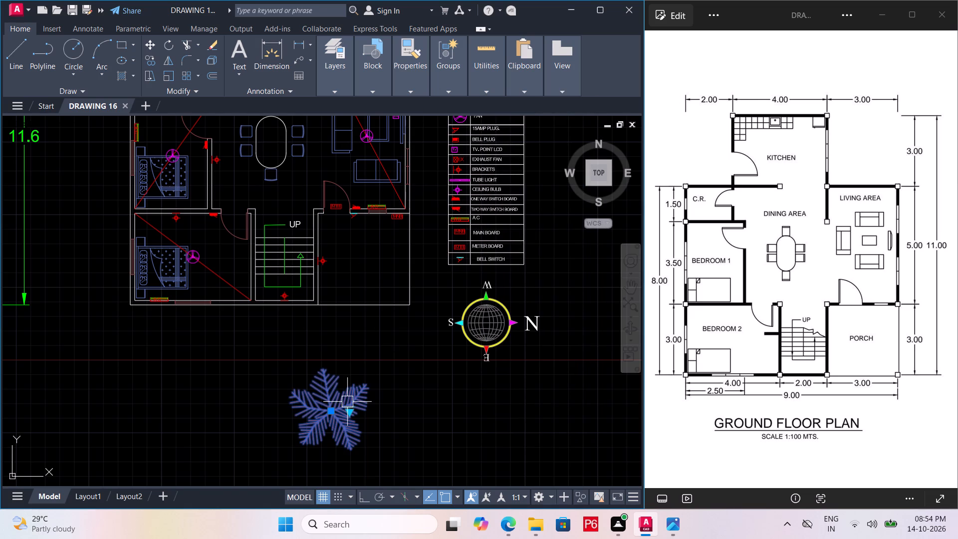
type("SC")
key("space")
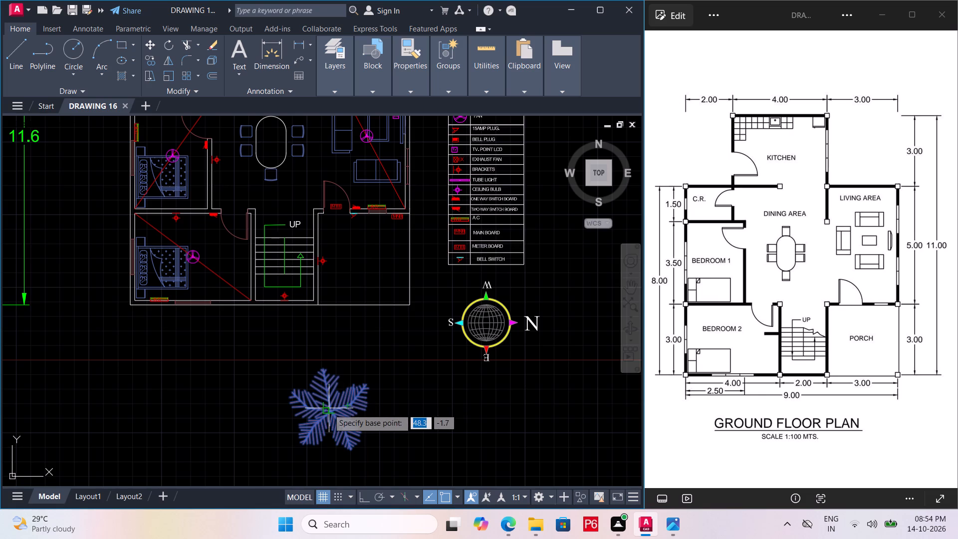
left_click(329, 414)
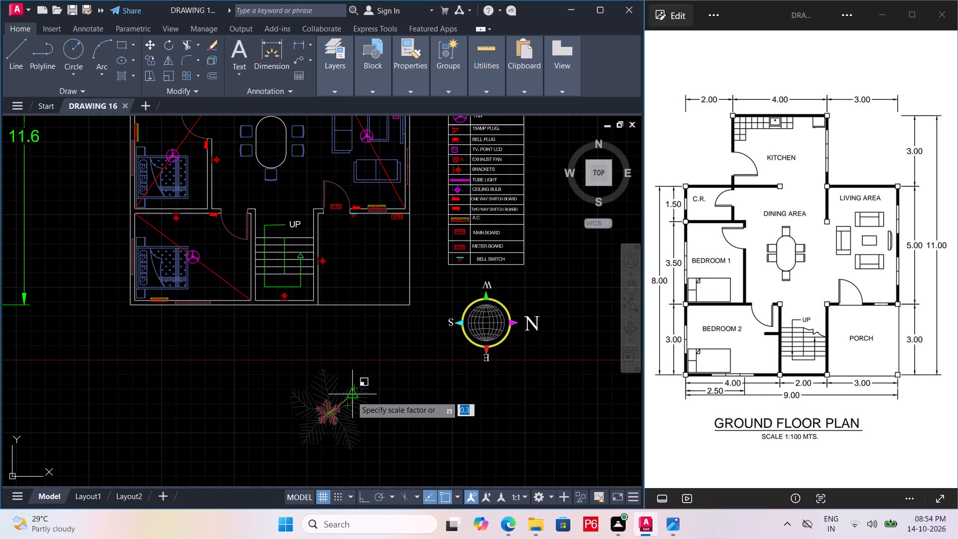
left_click(351, 396)
key("ctrl+s")
key("ctrl+s")
key("ctrl+s")
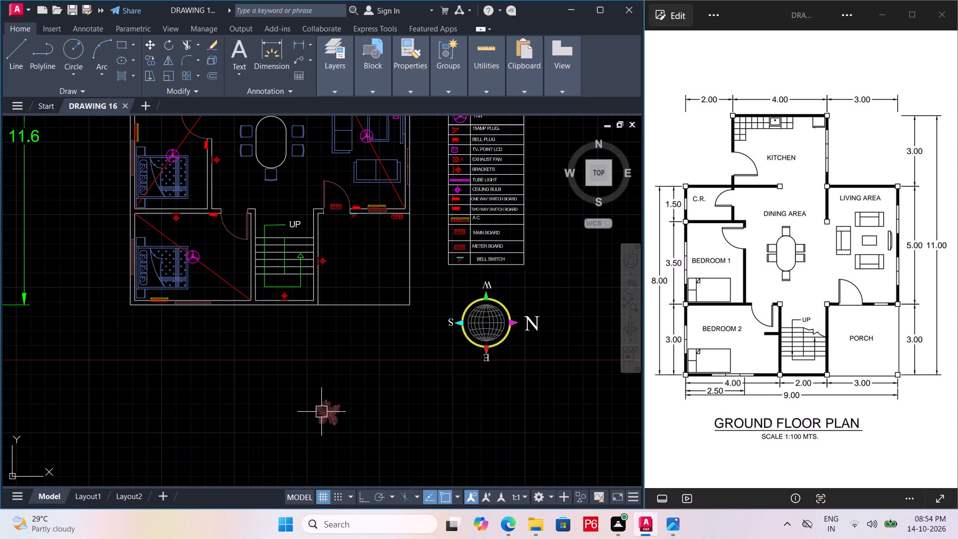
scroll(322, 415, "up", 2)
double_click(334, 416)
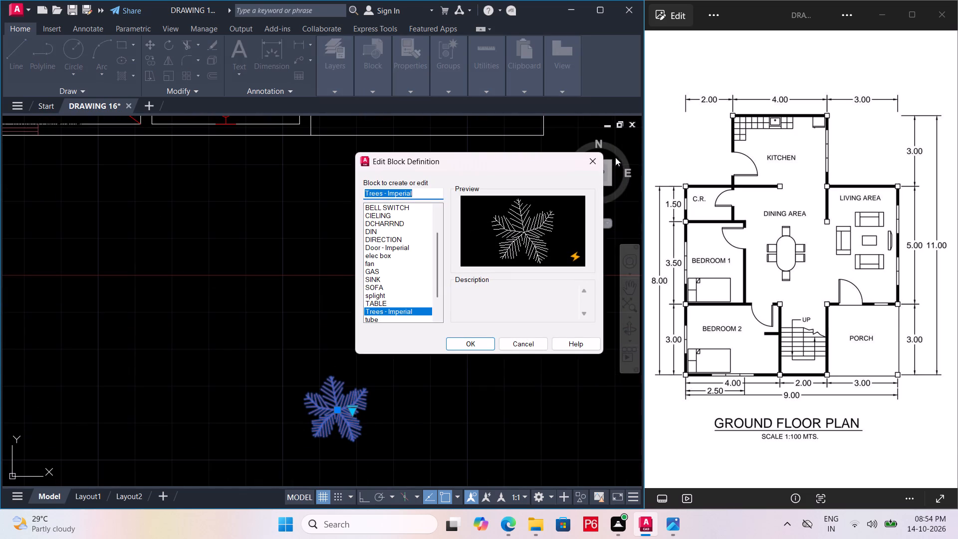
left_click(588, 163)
Assign the tree block to the DIMENSION layer and save the drawing.
left_click(337, 87)
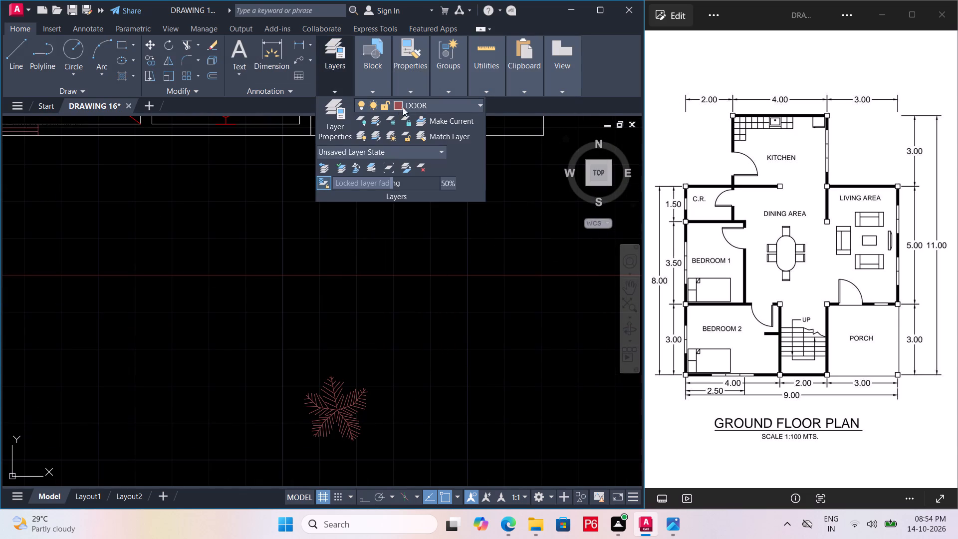
left_click(447, 110)
key("Escape")
left_click(340, 402)
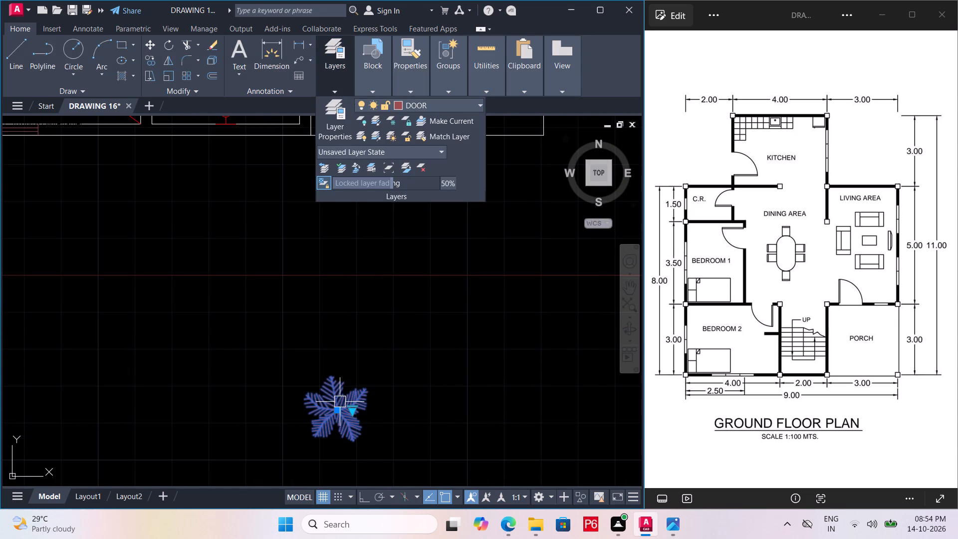
left_click(338, 92)
left_click(417, 101)
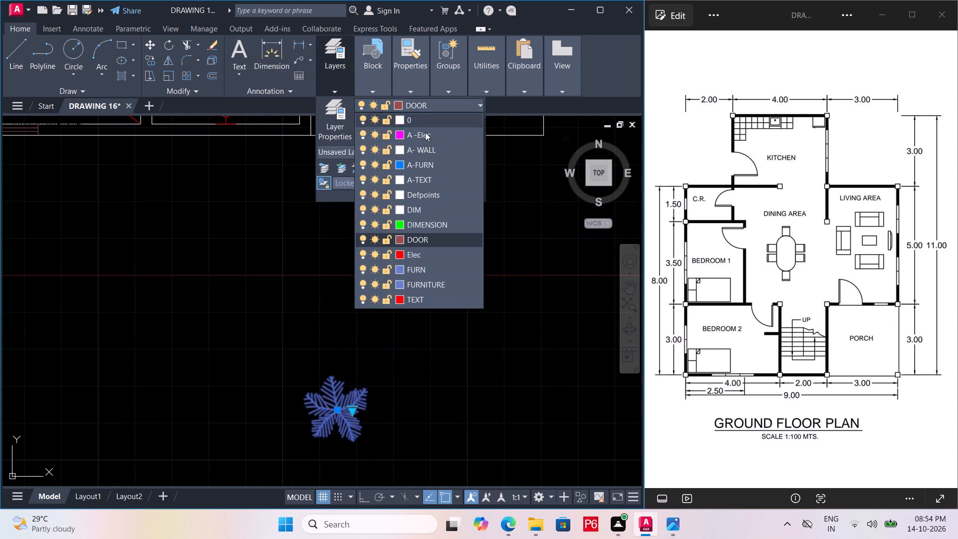
left_click(446, 223)
key("Escape")
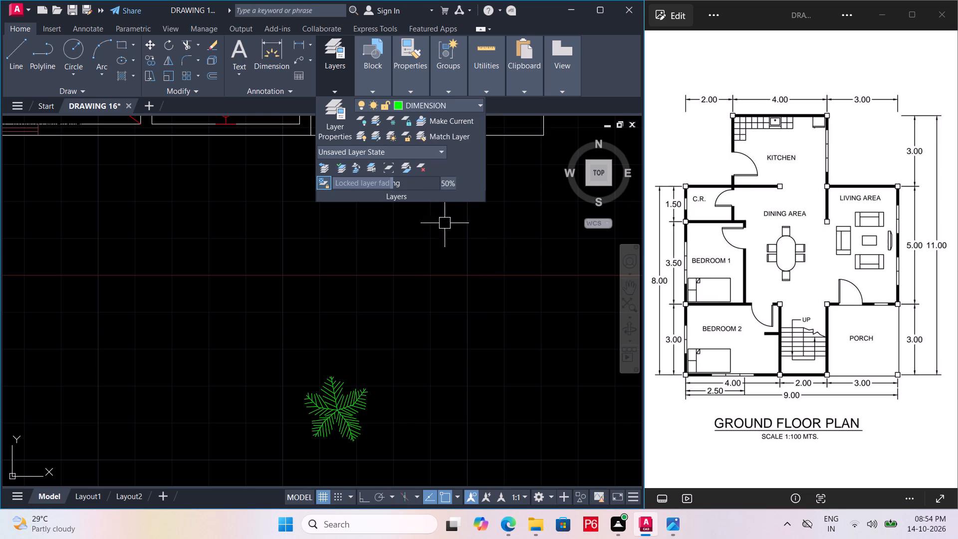
key("Escape")
scroll(377, 278, "down", 2)
key("ctrl+s")
key("ctrl+s")
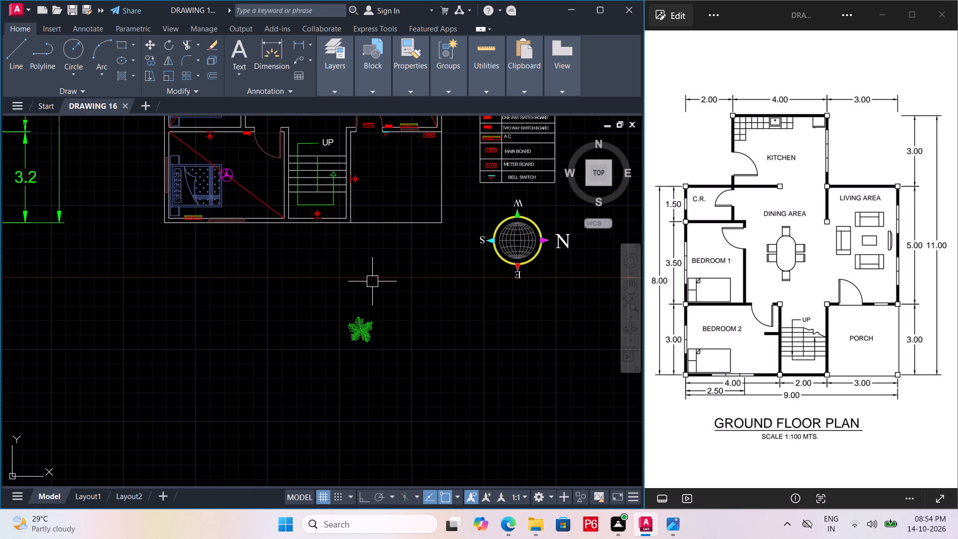
Copy the green tree into the porch, just below the bell switch beside the entrance door, and save the drawing.
left_click(364, 334)
type("CO")
key("space")
left_click(364, 334)
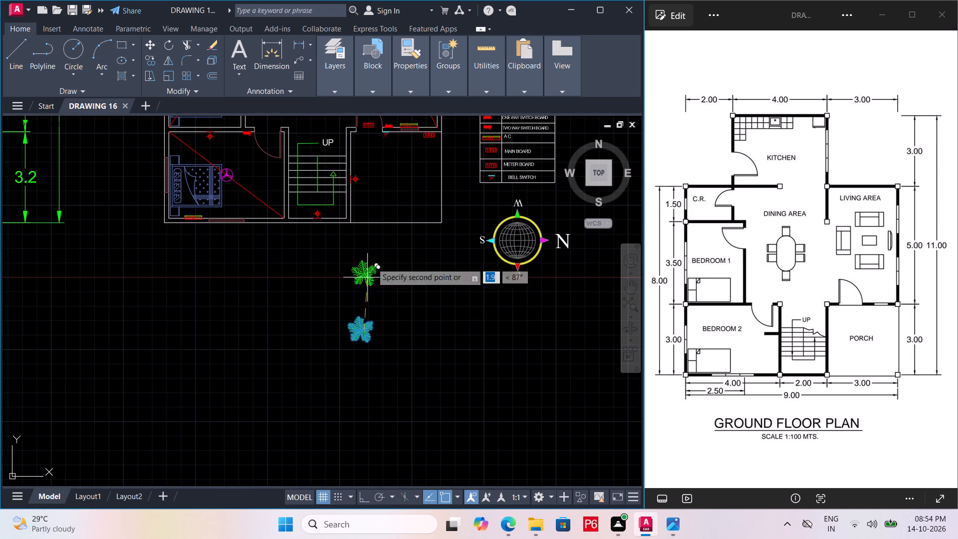
scroll(396, 174, "up", 1)
middle_click_drag(390, 181, 327, 307)
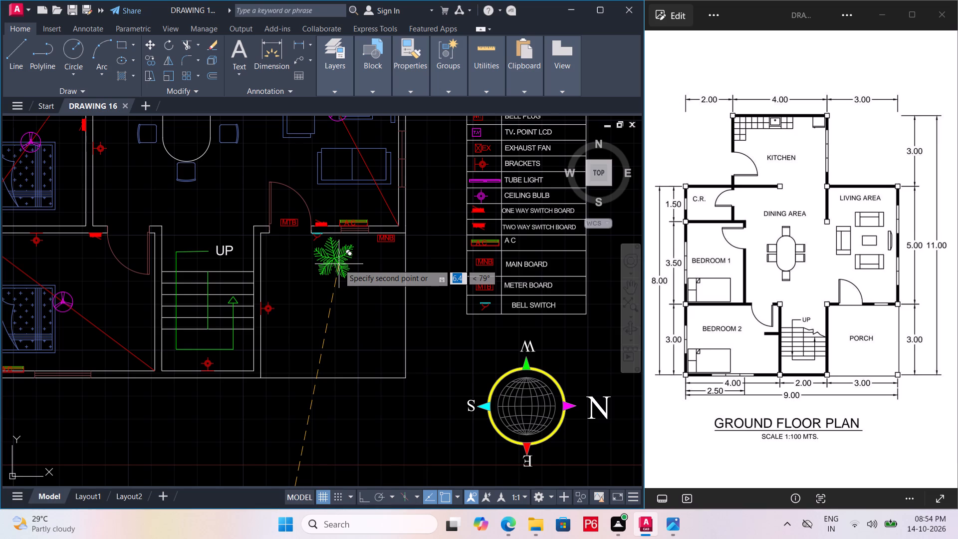
left_click(339, 263)
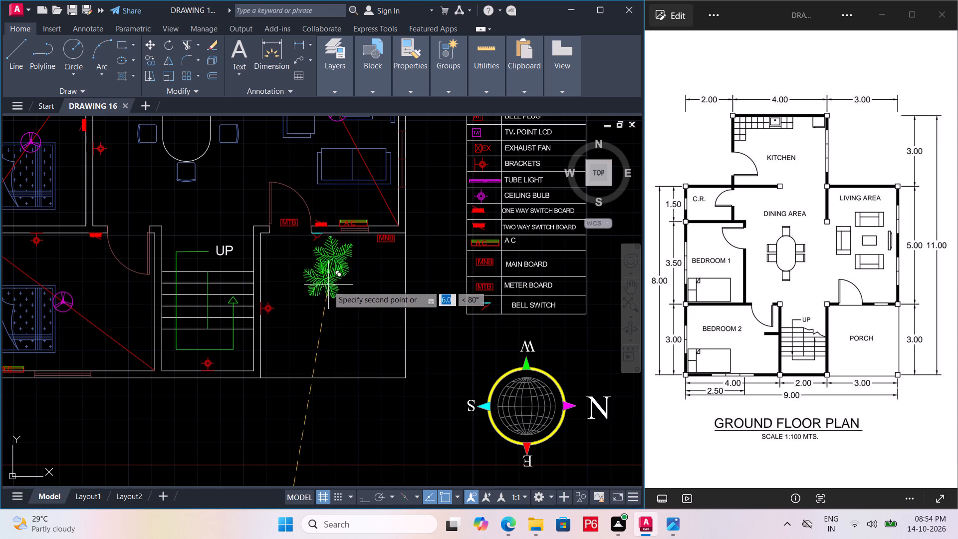
key("ctrl+s")
key("ctrl+s")
key("ctrl+s")
key("ctrl+s")
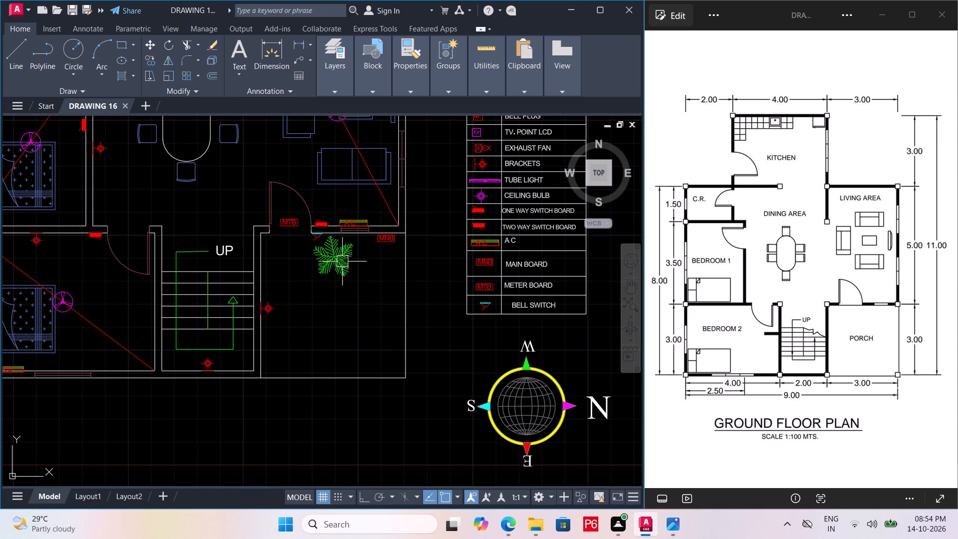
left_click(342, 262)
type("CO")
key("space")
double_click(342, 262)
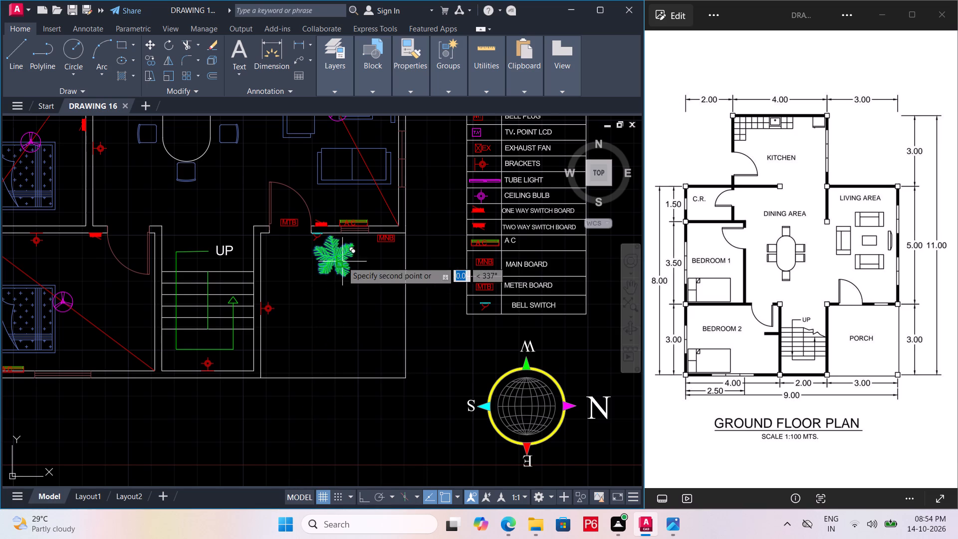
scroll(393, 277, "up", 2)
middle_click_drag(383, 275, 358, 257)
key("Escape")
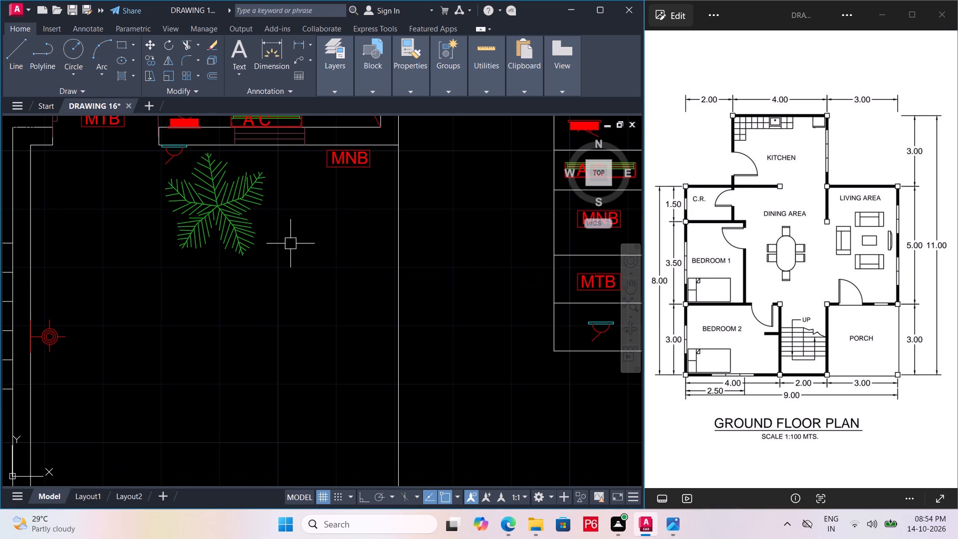
Scale the porch tree down about its centre to the size of a small potted plant.
left_click(218, 220)
type("SC")
key("space")
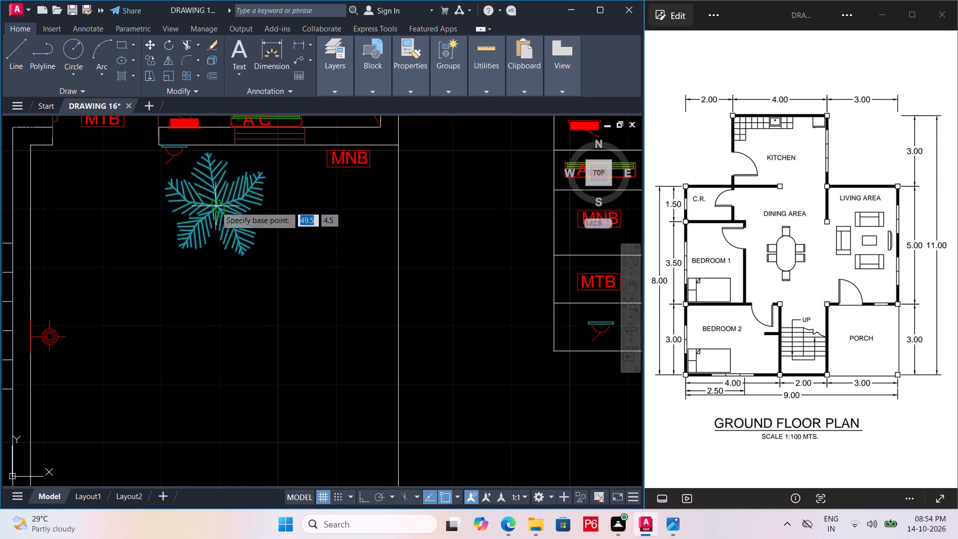
left_click(216, 206)
left_click_drag(224, 254, 224, 254)
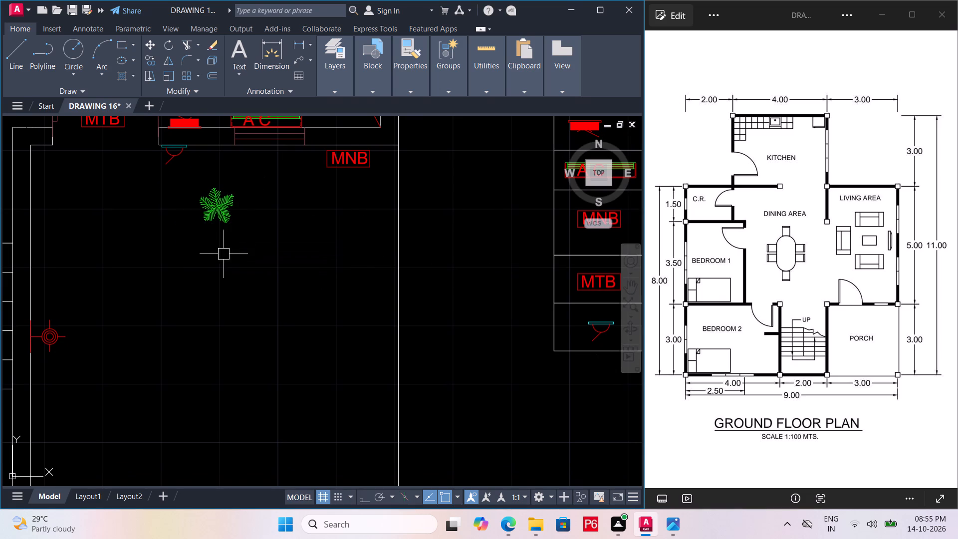
left_click_drag(224, 254, 225, 258)
left_click(225, 258)
scroll(221, 221, "down", 1)
key("Escape")
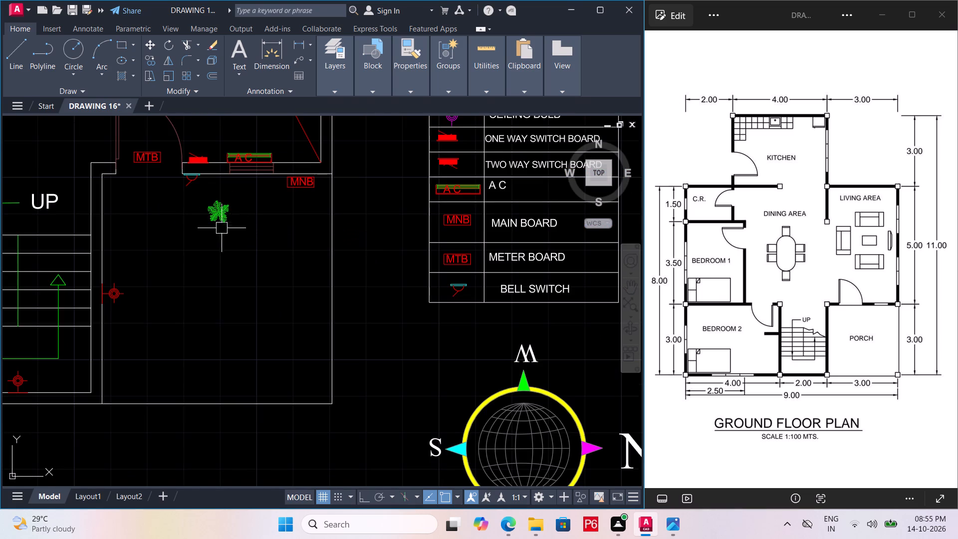
Move the small porch tree closer to the front wall, next to the bell switch.
left_click(219, 213)
type("M")
key("space")
left_click(219, 213)
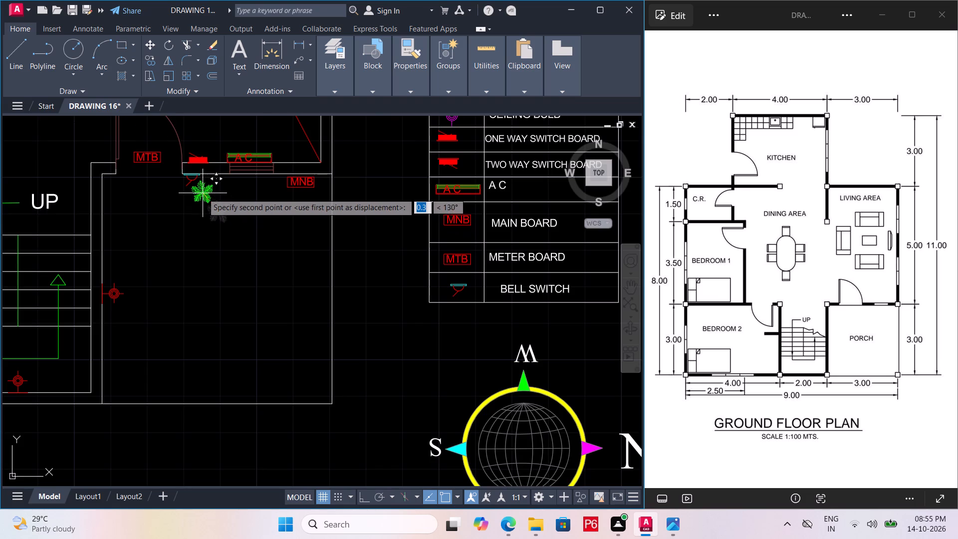
scroll(203, 193, "up", 2)
left_click(218, 197)
Copy the small porch tree about 0.6 m along the front wall, away from the bell switch.
left_click(219, 197)
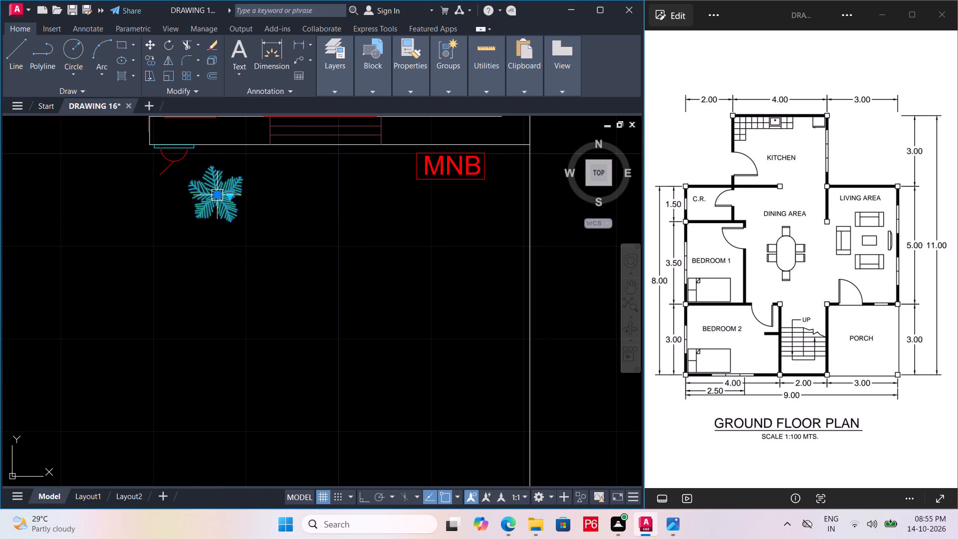
type("CO")
key("space")
left_click(219, 197)
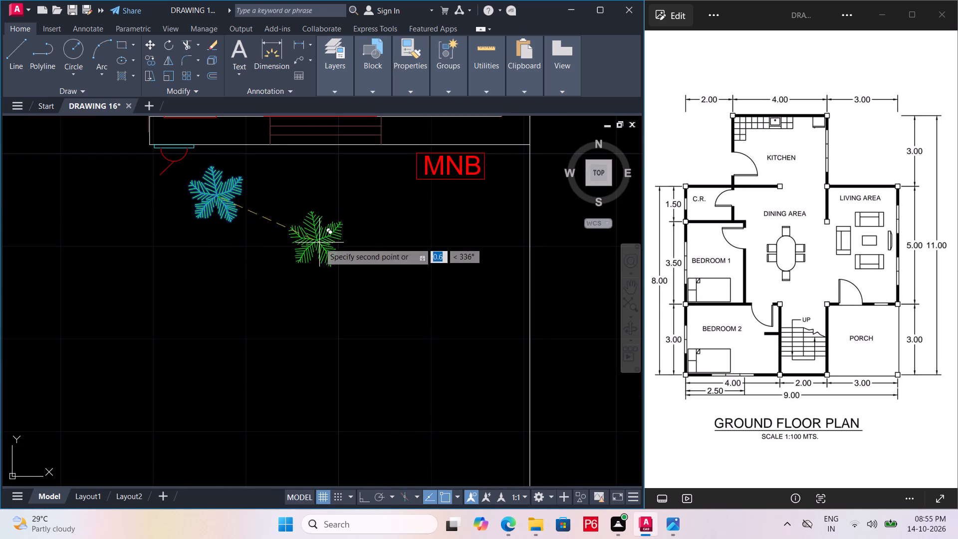
left_click(328, 199)
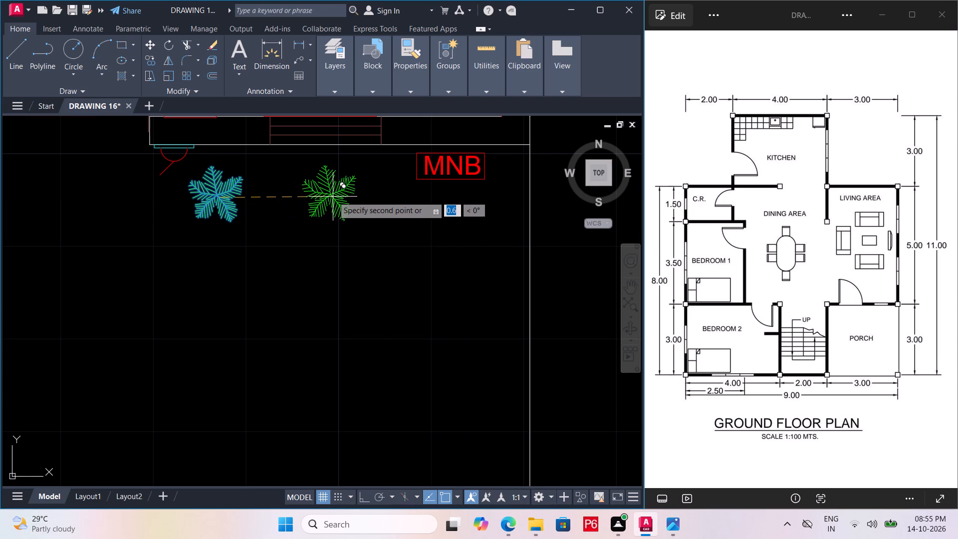
left_click(331, 201)
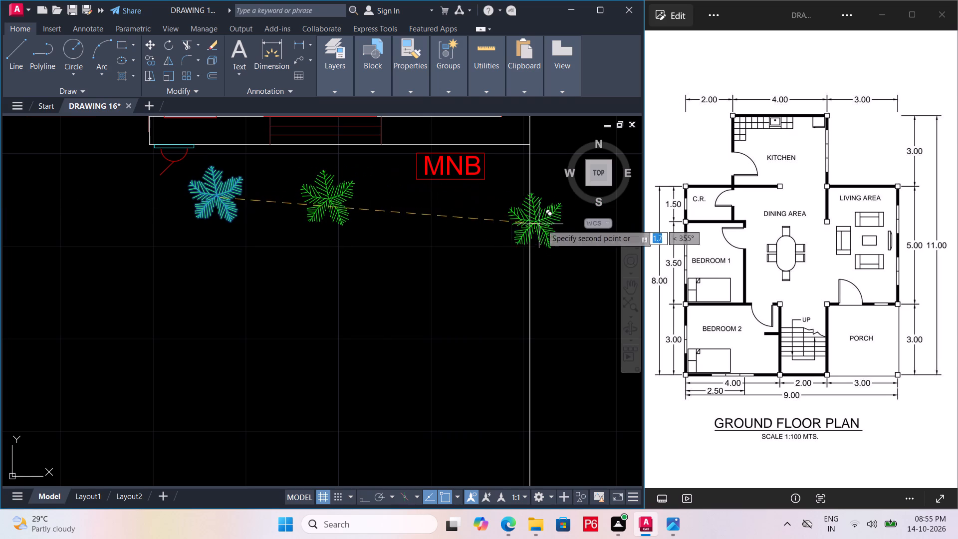
Place four more copies of the small tree in a row along the porch's outer side edge, and save the drawing.
left_click(506, 248)
middle_click_drag(505, 292, 460, 158)
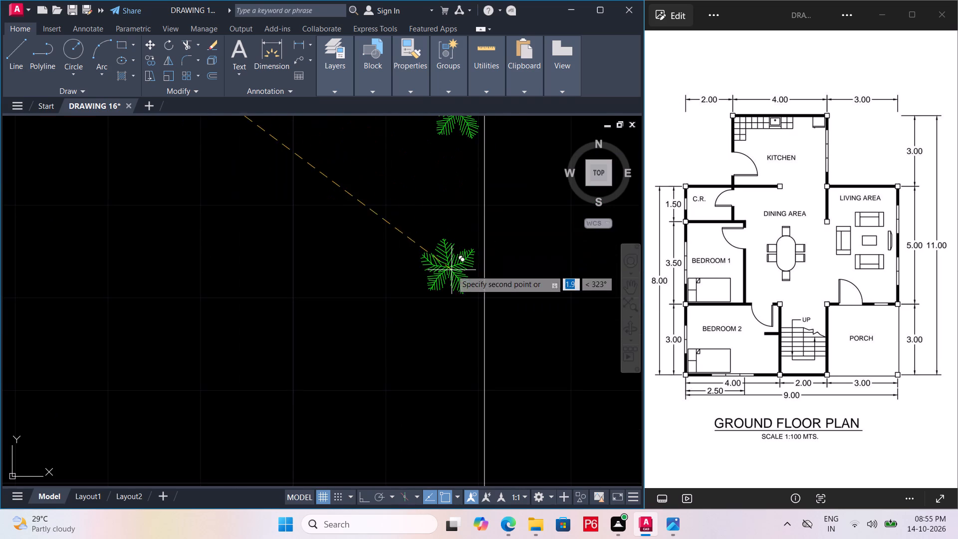
left_click(459, 260)
middle_click_drag(444, 375, 428, 144)
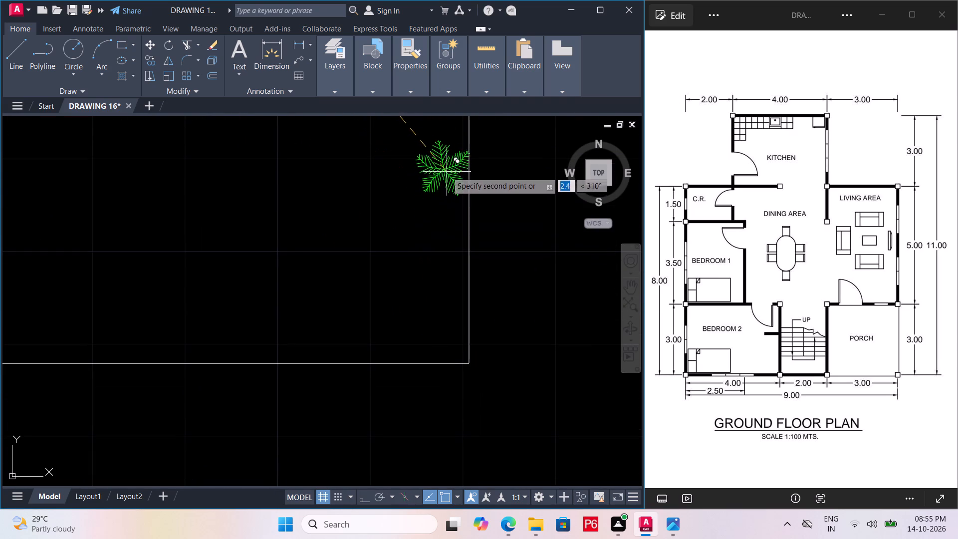
left_click(447, 153)
left_click(448, 332)
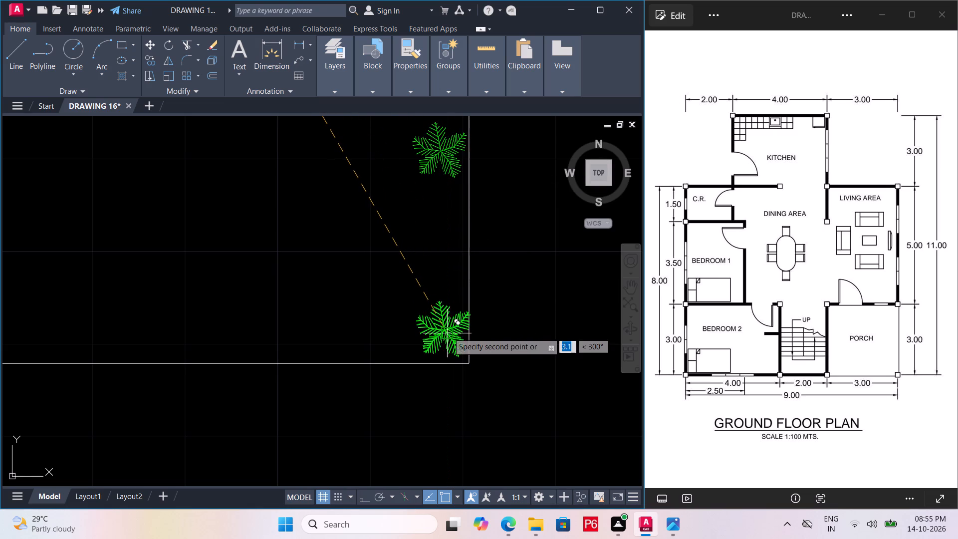
key("ctrl+s")
key("ctrl+s")
scroll(440, 317, "down", 2, "ctrl")
key("ctrl+s")
key("ctrl+s")
key("ctrl+s")
key("ctrl+s")
Review the porch planting on the furnished plan and examine the porch of the dimensioned plan.
middle_click_drag(403, 304, 384, 295, "ctrl")
scroll(370, 247, "down", 1)
middle_click_drag(370, 315, 365, 138)
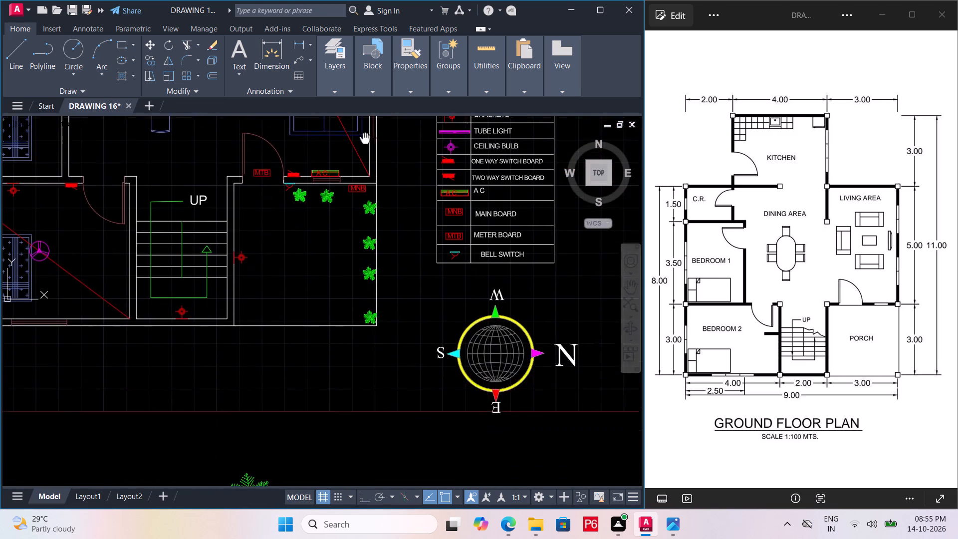
middle_click_drag(365, 138, 376, 193)
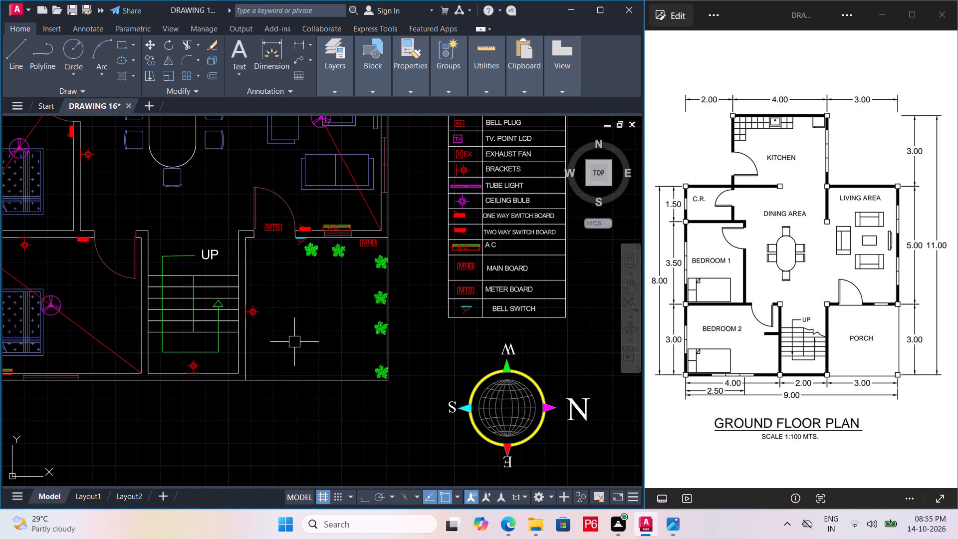
middle_click_drag(295, 342, 335, 399)
middle_click_drag(293, 347, 444, 346)
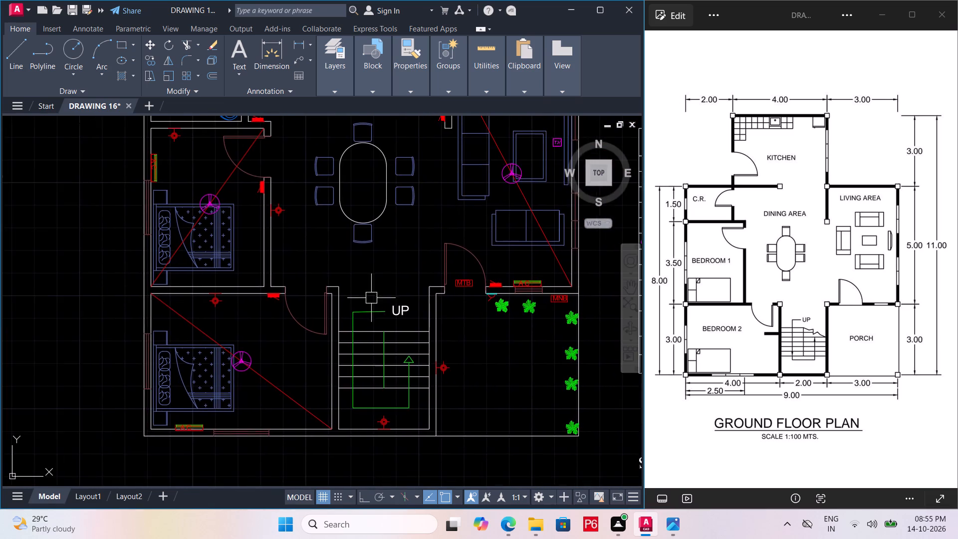
scroll(371, 297, "down", 2)
scroll(126, 331, "up", 3)
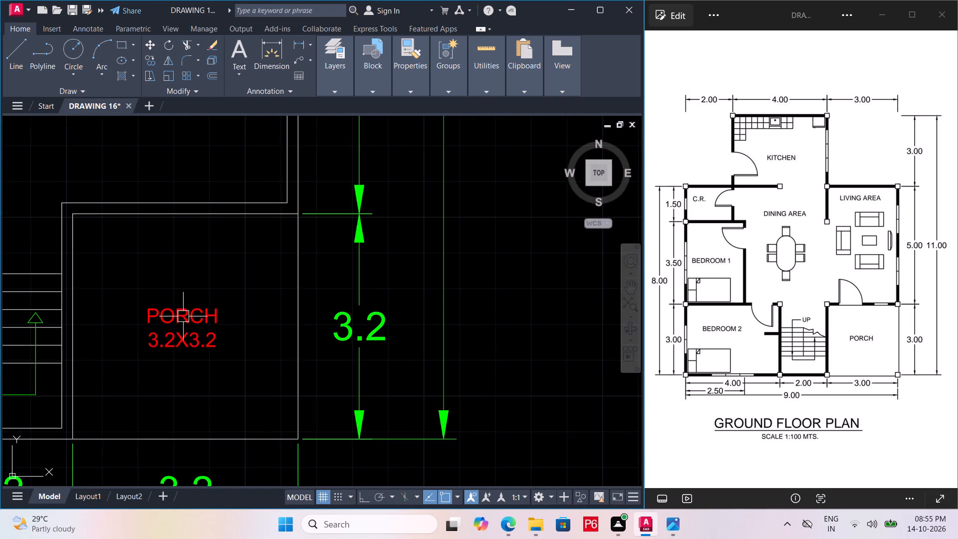
scroll(180, 321, "down", 4)
middle_click_drag(329, 300, 264, 273)
scroll(264, 273, "up", 2)
middle_click_drag(257, 240, 266, 212)
Delete the stray short line below the furnished plan and save the drawing.
scroll(261, 228, "down", 1)
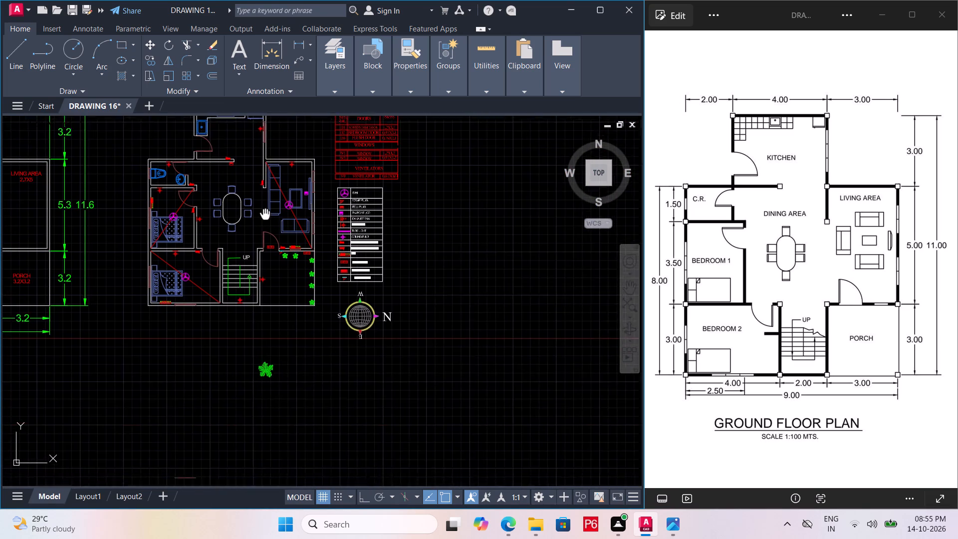
middle_click_drag(266, 212, 274, 194)
left_click(206, 459)
key("Delete")
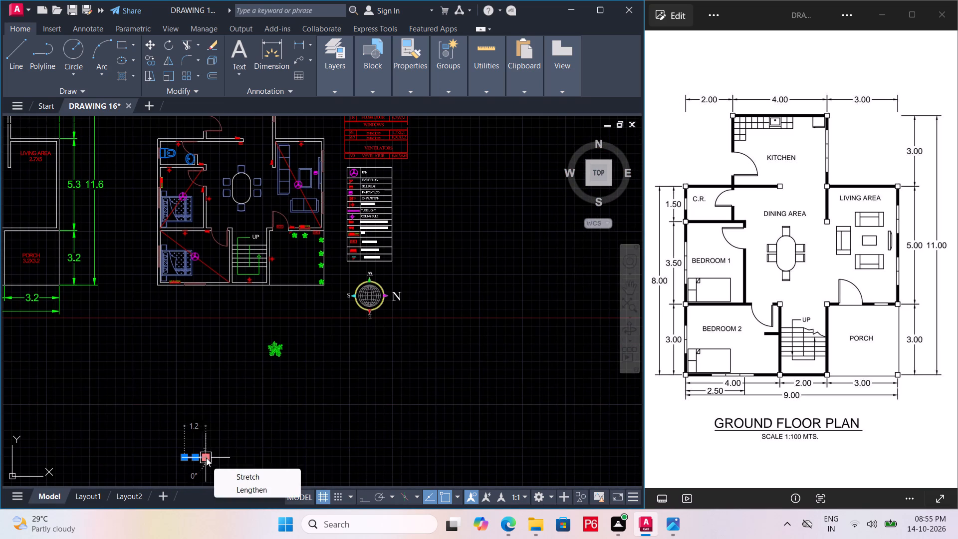
key("Delete")
scroll(445, 420, "down", 3)
middle_click_drag(433, 370, 423, 326)
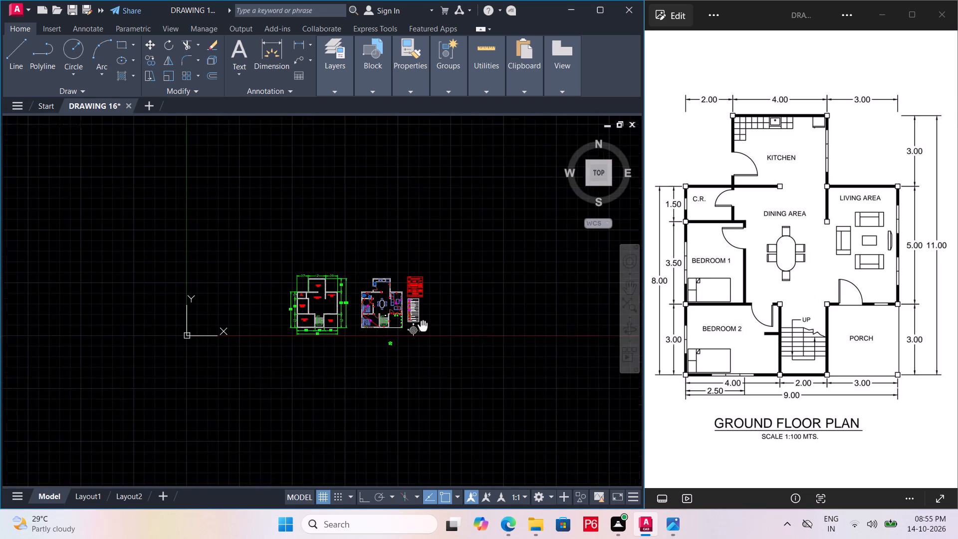
middle_click_drag(423, 326, 421, 311)
key("ctrl+s")
key("ctrl+s")
key("ctrl+s")
key("ctrl+s")
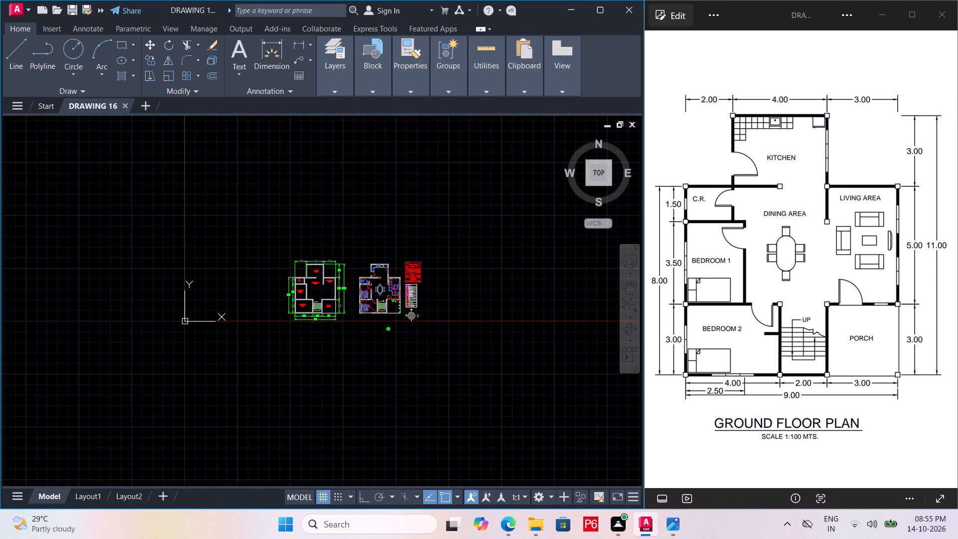
Delete the leftover large tree below the furnished plan.
scroll(397, 339, "up", 2, "ctrl")
left_click(380, 314)
key("Delete")
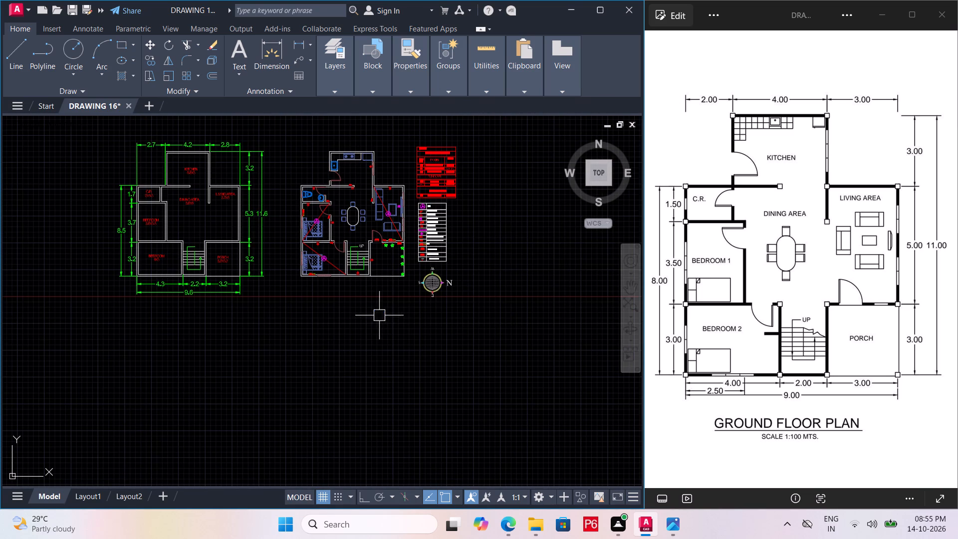
Delete the tiny stray object lying far off to the upper right of both plans.
middle_click_drag(445, 279, 381, 335)
scroll(388, 328, "down", 3)
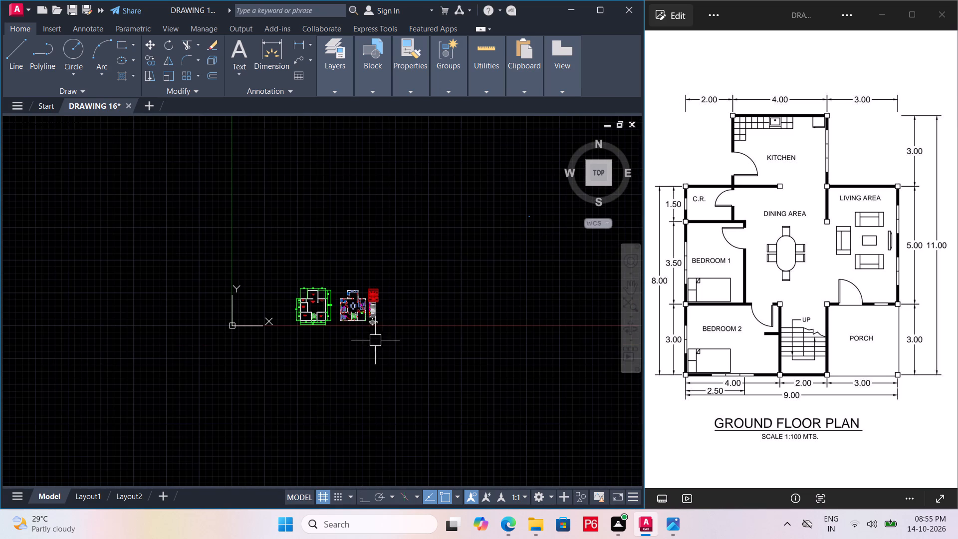
left_click(525, 217)
key("Delete")
Clear any stray objects from the empty area below the plans and save the drawing.
scroll(426, 251, "down", 1)
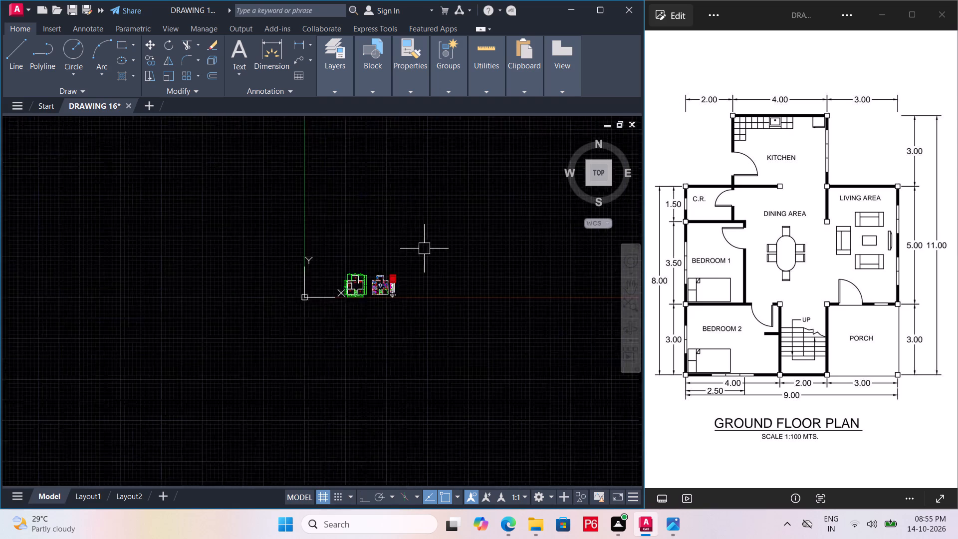
scroll(424, 249, "down", 2)
middle_click_drag(415, 241, 394, 209)
left_click(445, 258)
left_click_drag(445, 258, 402, 276)
left_click(110, 415)
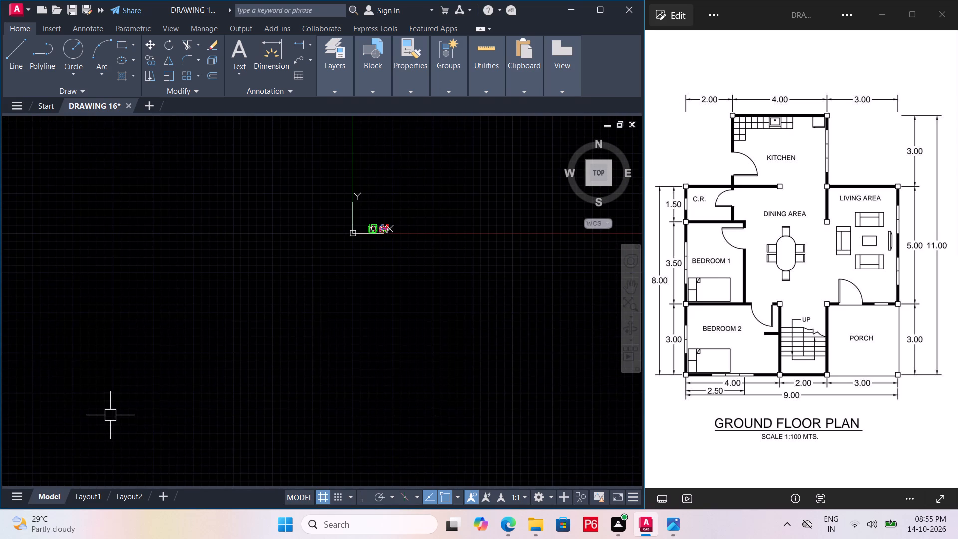
key("Delete")
key("ctrl+s")
key("ctrl+s")
key("ctrl+s")
key("ctrl+s")
scroll(397, 217, "up", 3, "ctrl")
key("ctrl+s")
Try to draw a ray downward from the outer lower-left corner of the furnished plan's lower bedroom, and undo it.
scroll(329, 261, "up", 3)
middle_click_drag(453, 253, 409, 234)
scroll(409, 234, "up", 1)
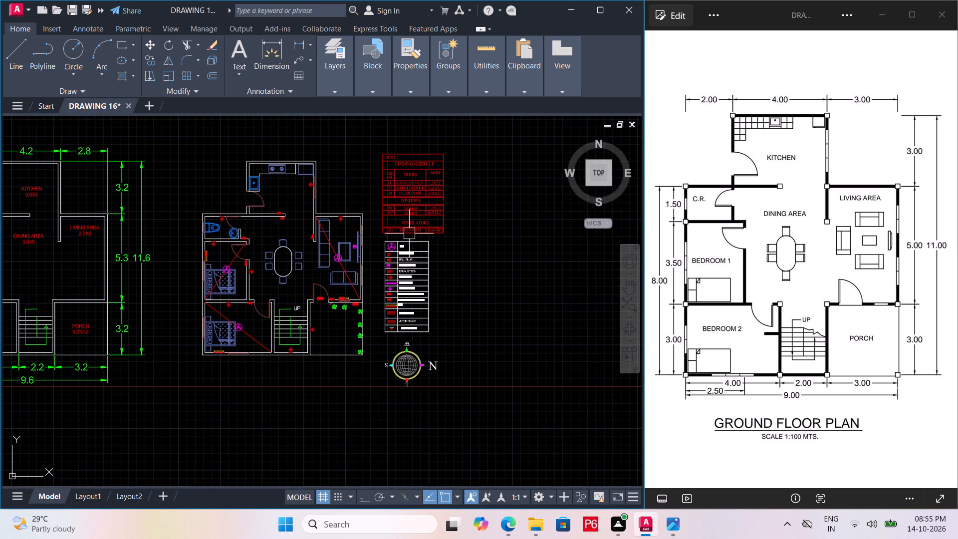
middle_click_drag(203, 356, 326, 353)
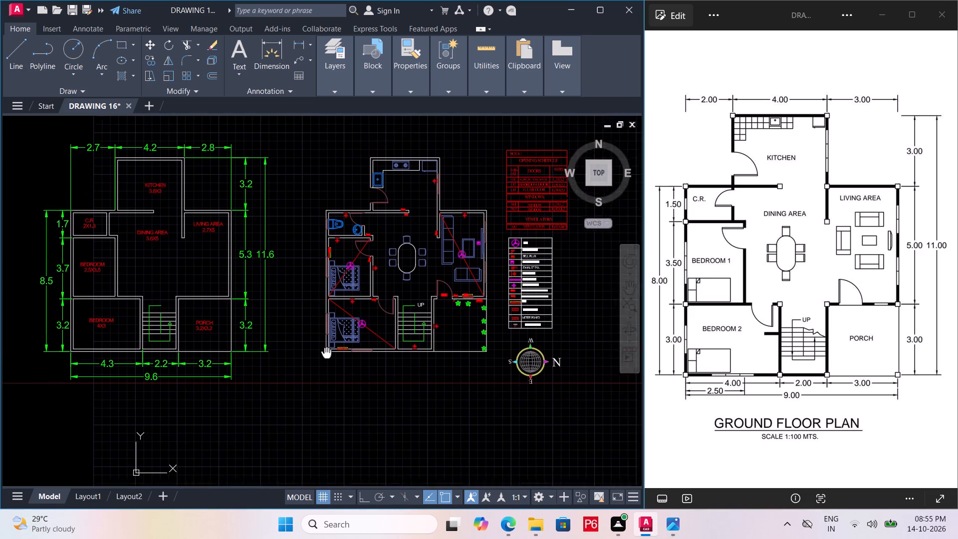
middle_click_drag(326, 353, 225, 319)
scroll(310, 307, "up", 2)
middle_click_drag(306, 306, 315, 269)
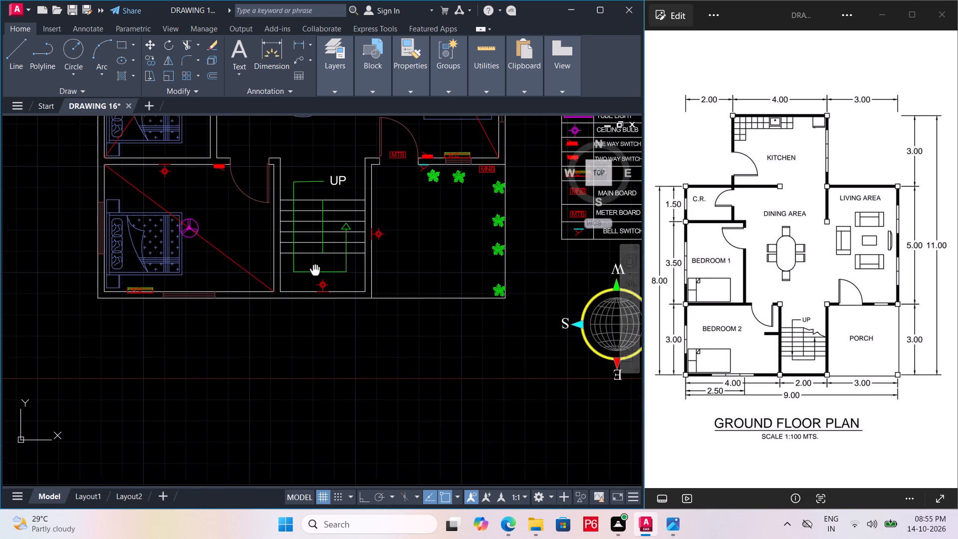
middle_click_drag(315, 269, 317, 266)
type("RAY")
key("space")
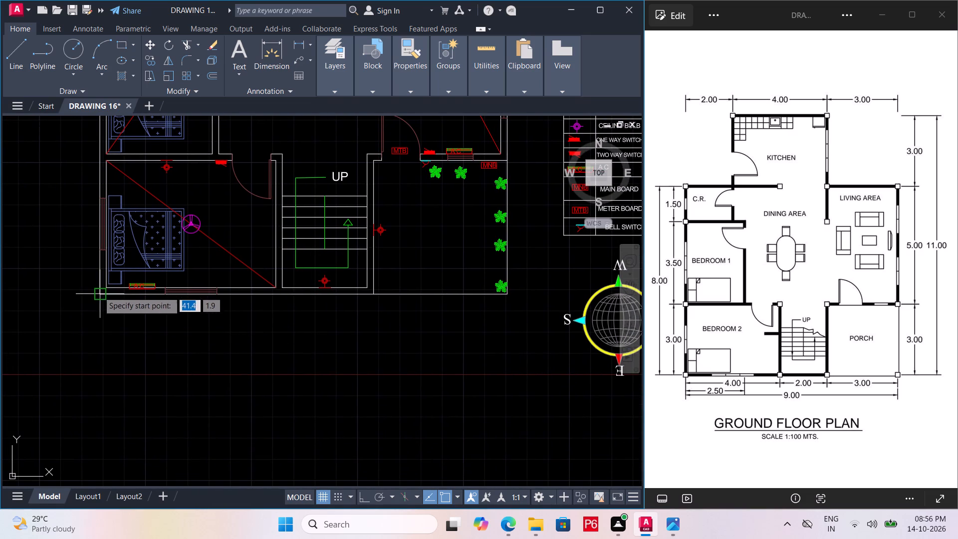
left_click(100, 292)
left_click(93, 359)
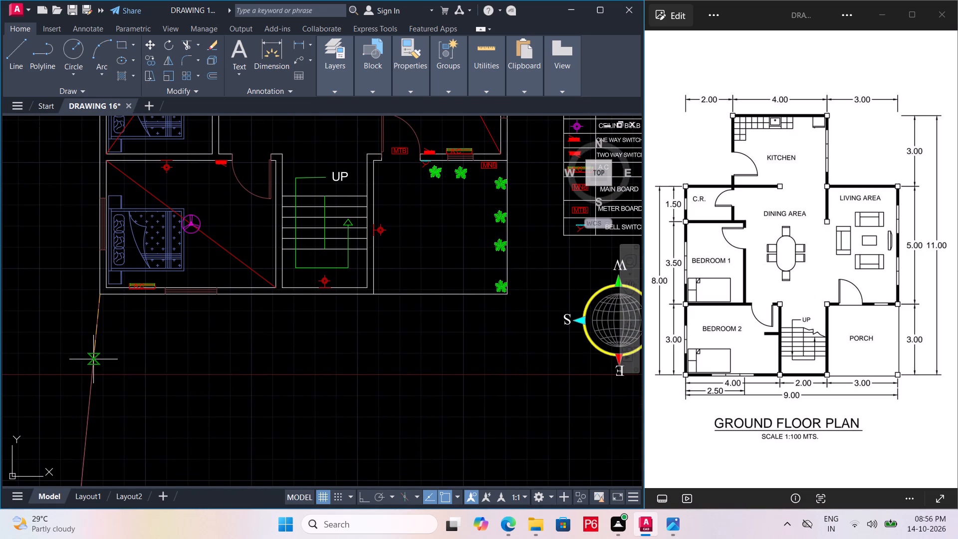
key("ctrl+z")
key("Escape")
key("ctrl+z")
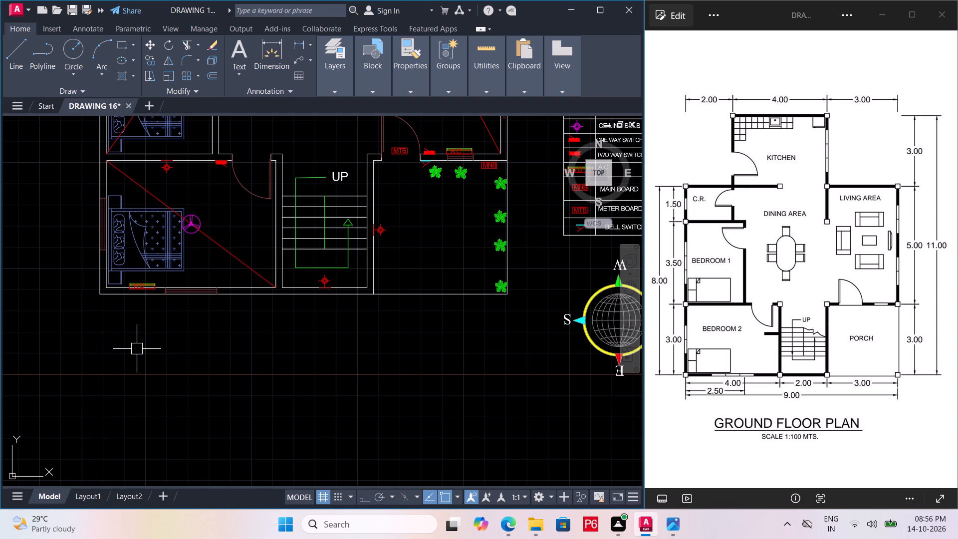
Draw a vertical ray downward from the furnished plan's outer lower-left corner.
key("r")
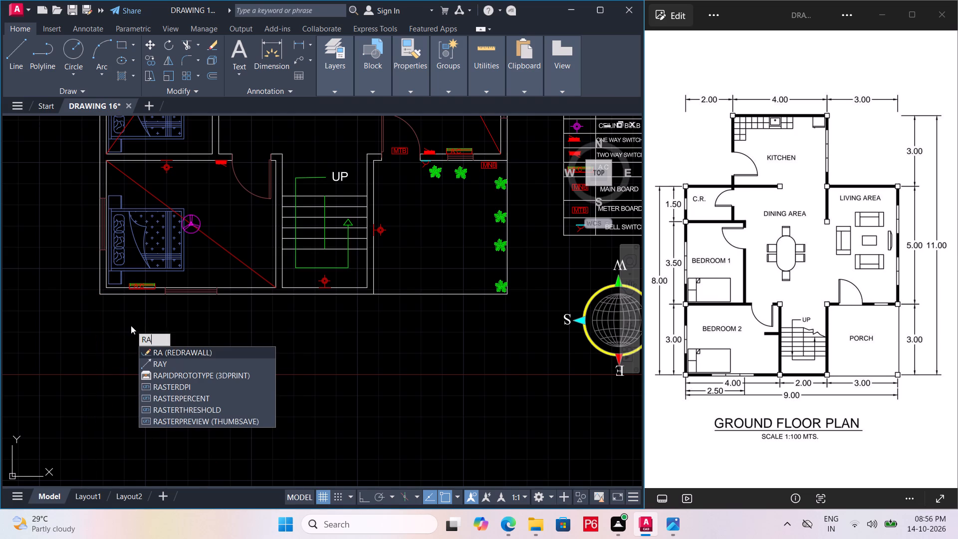
type("y")
key("space")
left_click(100, 299)
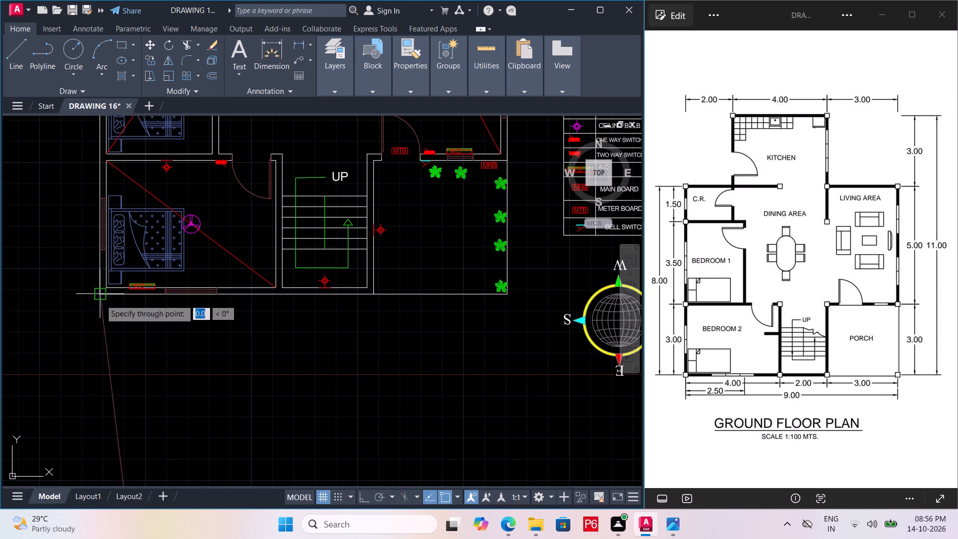
left_click(95, 372)
key("space")
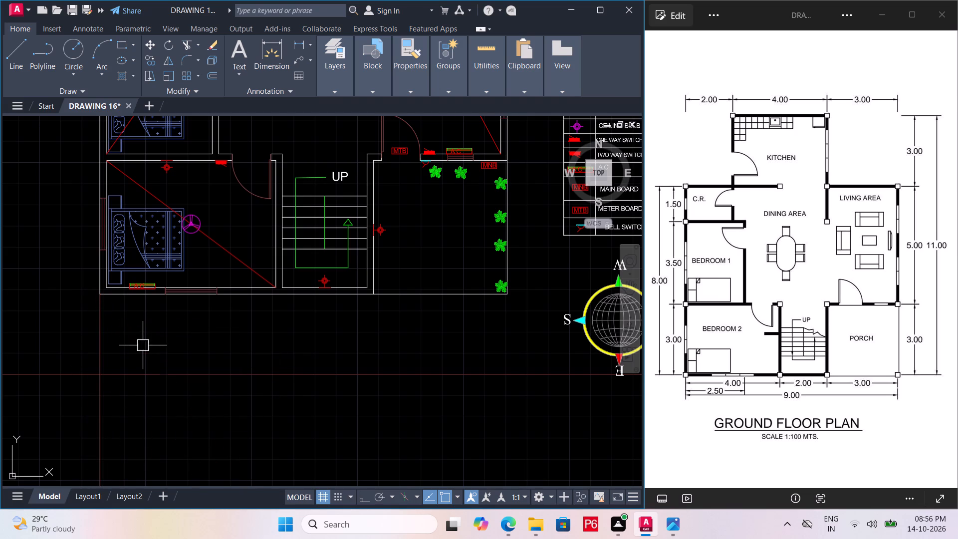
With Ortho on, draw vertical rays downward from the outer wall at both ends of the lower bedroom's bottom window.
key("space")
scroll(166, 295, "up", 2)
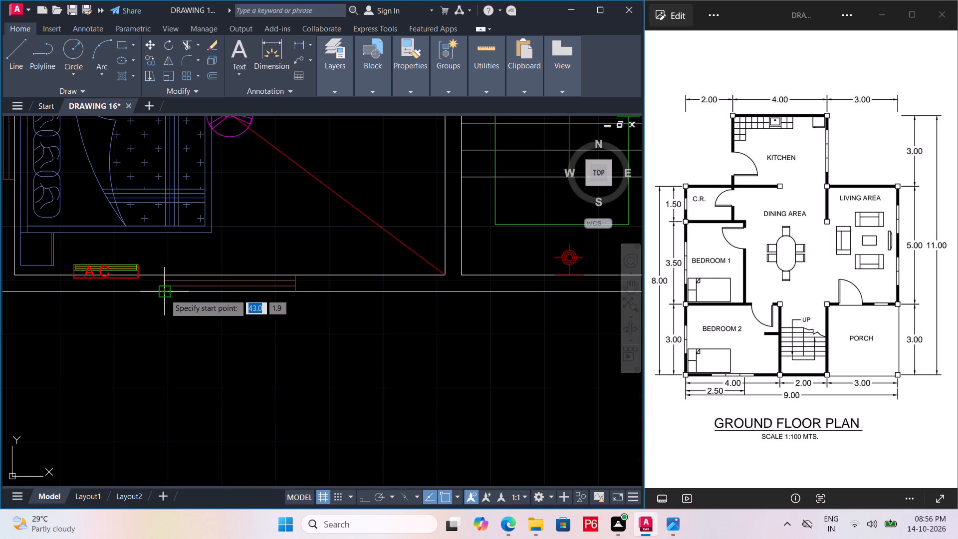
left_click(165, 294)
key("F8")
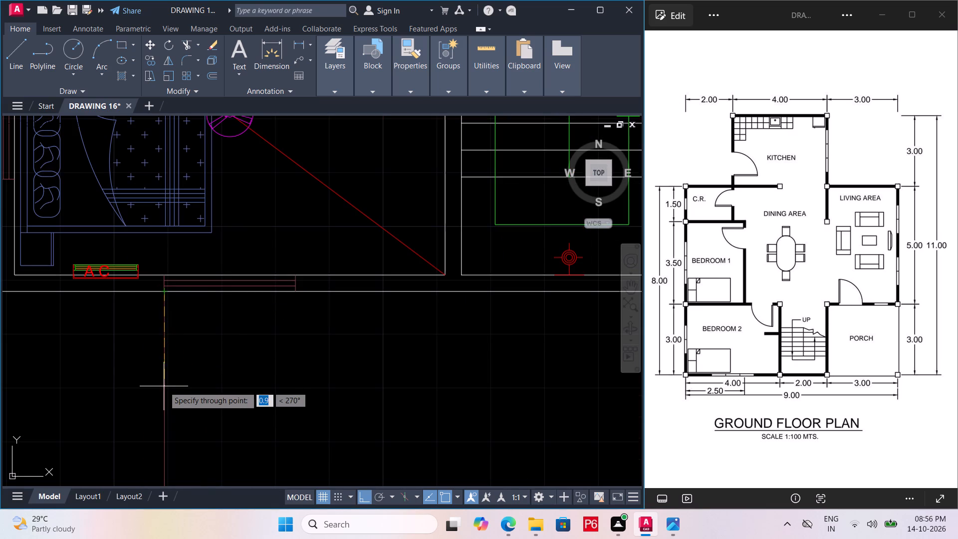
left_click(164, 386)
key("space")
key("space")
left_click(292, 292)
left_click(273, 428)
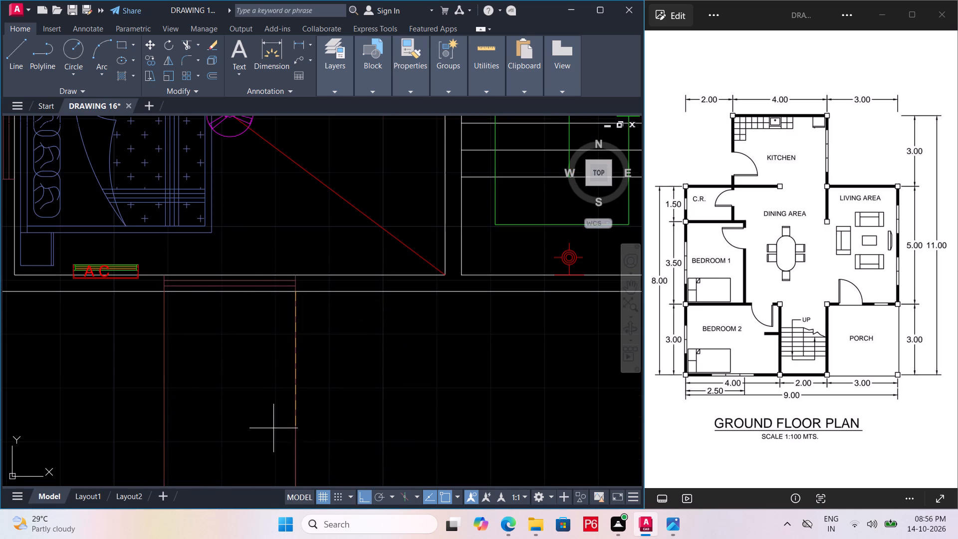
key("space")
Draw a vertical ray downward from the bottom wall where the staircase wall meets the porch.
middle_click_drag(359, 338, 255, 338)
key("space")
middle_click_drag(335, 308, 205, 328)
scroll(270, 319, "down", 1)
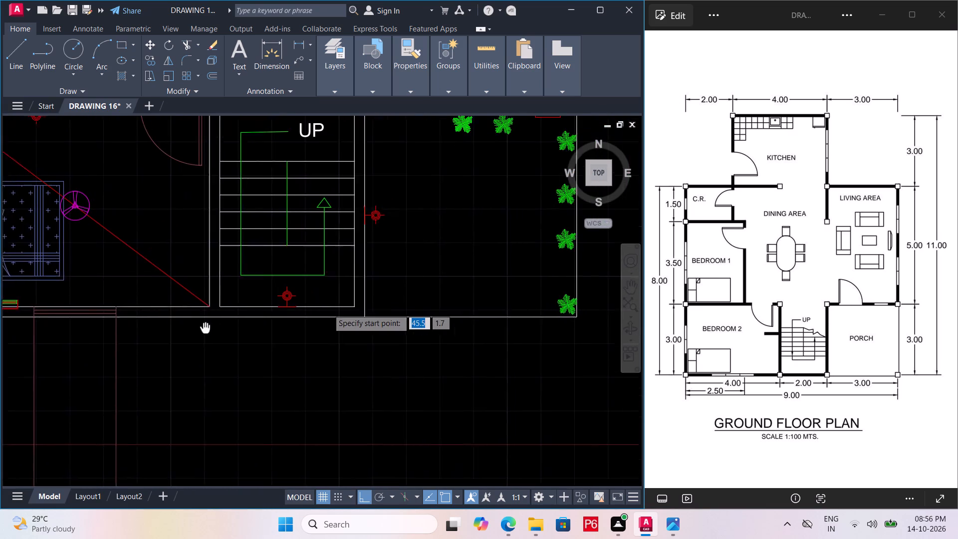
middle_click_drag(205, 328, 178, 342)
left_click(343, 334)
left_click(344, 422)
key("space")
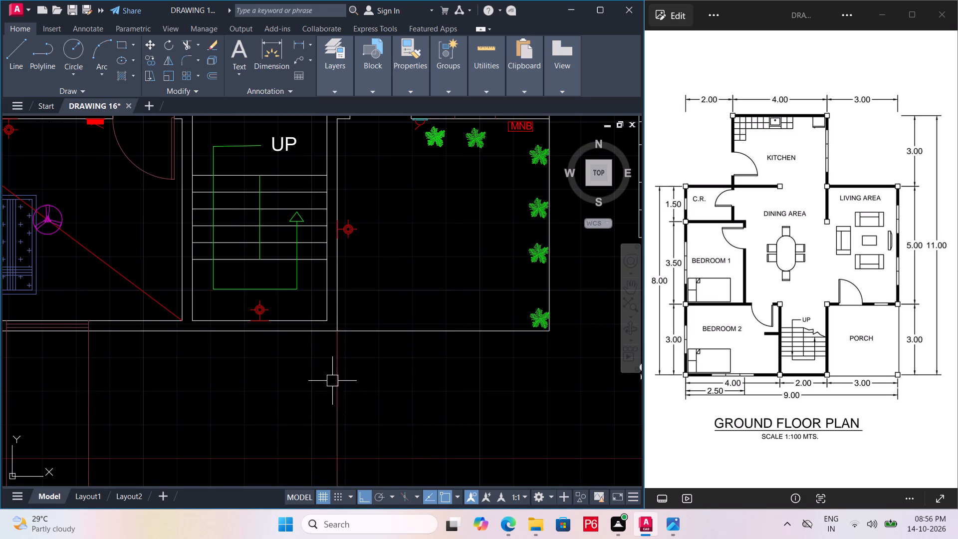
Draw a vertical ray downward from the inner corner where the lower bedroom's bottom wall meets the staircase-side wall.
scroll(331, 378, "down", 1)
middle_click_drag(331, 378, 343, 355)
key("space")
scroll(246, 318, "up", 3)
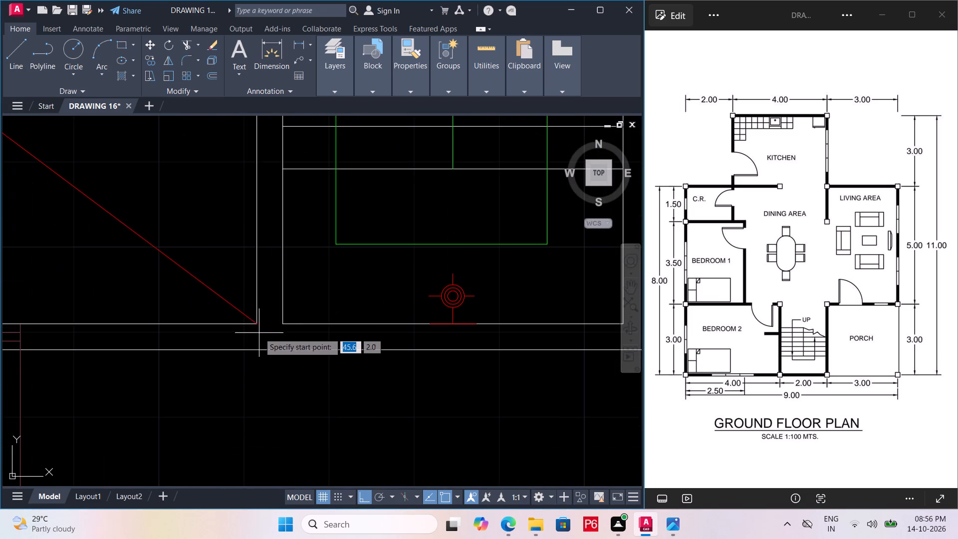
left_click(254, 324)
left_click(256, 472)
key("space")
Draw a vertical ray downward from the porch's outer corner, at the end of the front wall farthest from the staircase.
scroll(188, 360, "down", 3)
middle_click_drag(362, 375, 322, 373)
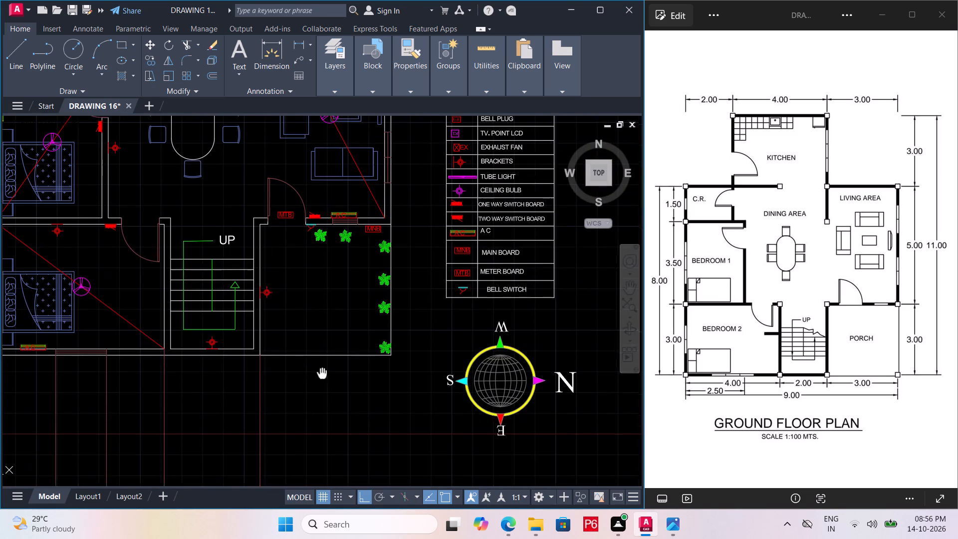
middle_click_drag(322, 373, 264, 375)
key("space")
left_click(334, 359)
left_click(346, 443)
key("space")
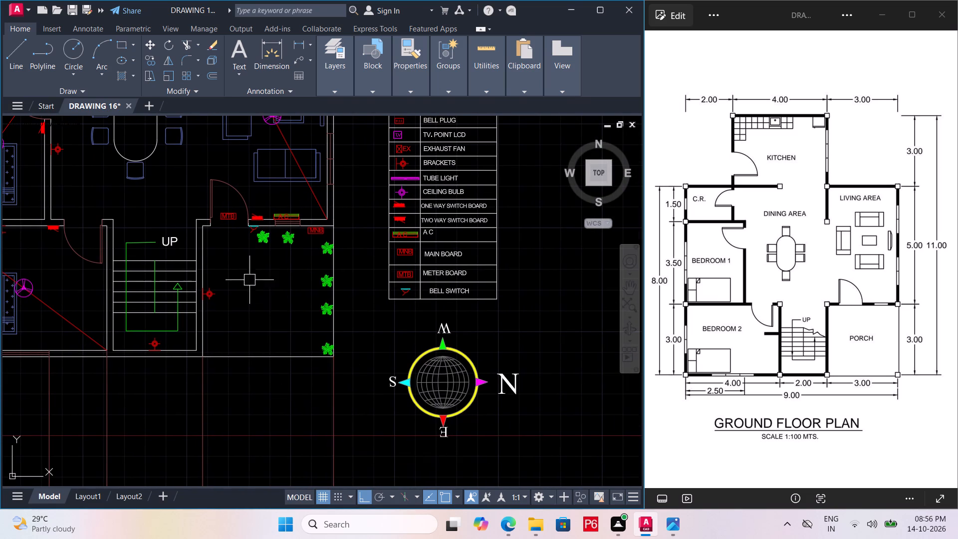
Draw vertical rays downward from the outer wall at both sides of the main door opening onto the porch.
scroll(222, 222, "up", 2)
key("space")
left_click(195, 234)
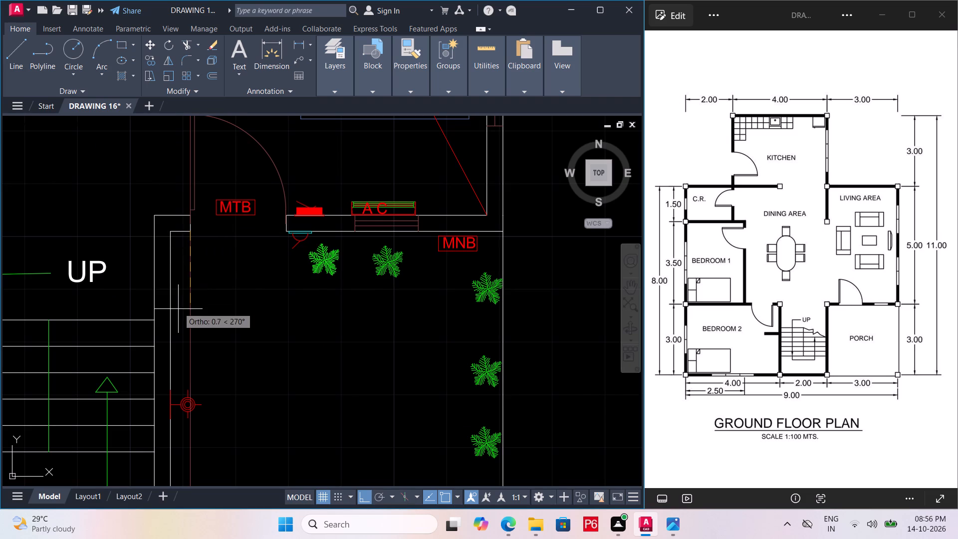
left_click(178, 309)
key("space")
key("space")
left_click(284, 230)
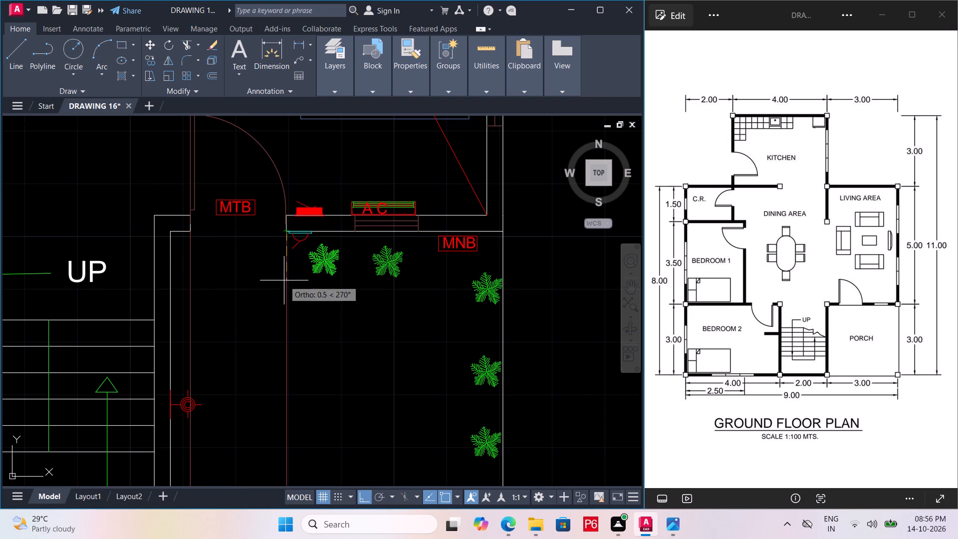
left_click(280, 317)
key("space")
Draw vertical rays downward from the outer wall at both ends of the living area's front window, and save the drawing.
scroll(360, 242, "up", 1)
middle_click_drag(359, 242, 294, 263)
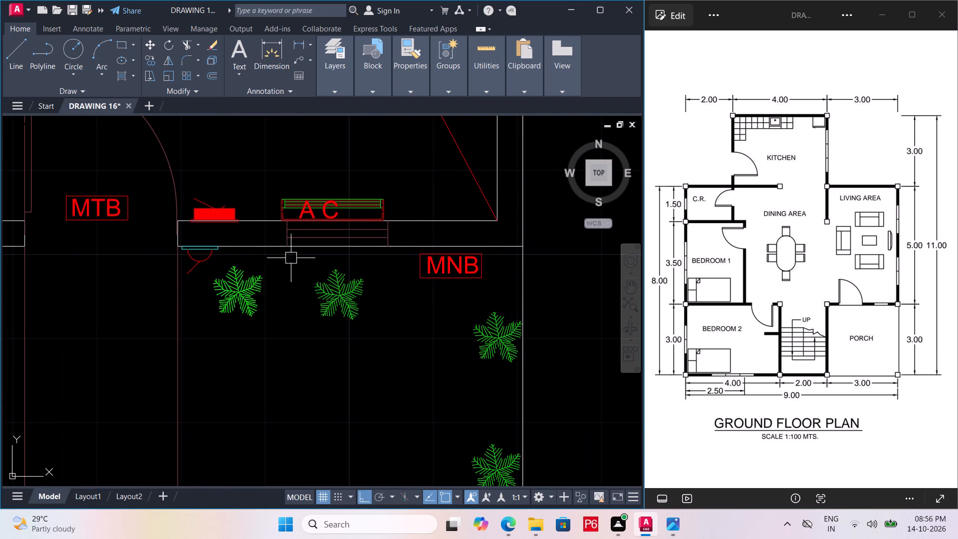
key("space")
left_click(291, 248)
left_click_drag(280, 288, 285, 287)
key("space")
key("space")
left_click(385, 245)
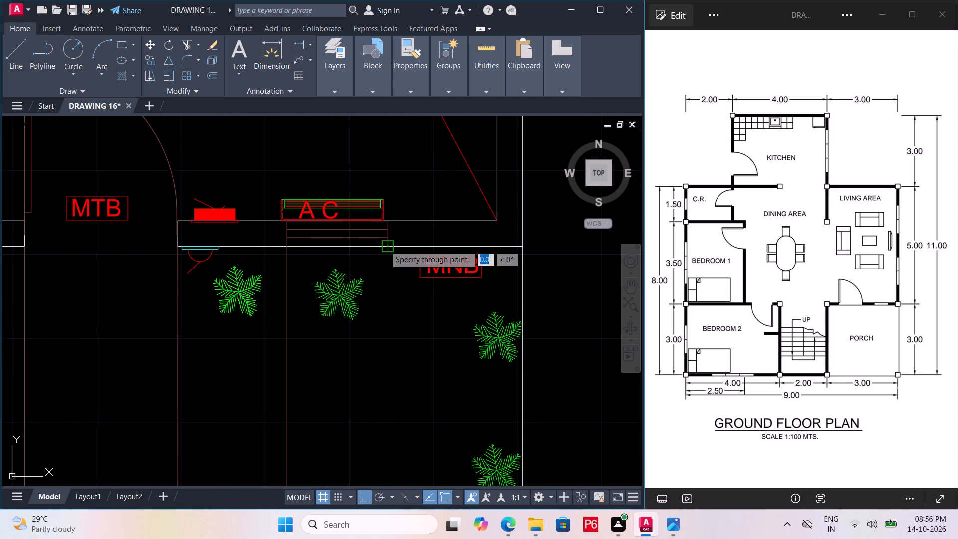
left_click(372, 303)
scroll(388, 263, "down", 2)
key("ctrl+s")
key("ctrl+s")
key("ctrl+s")
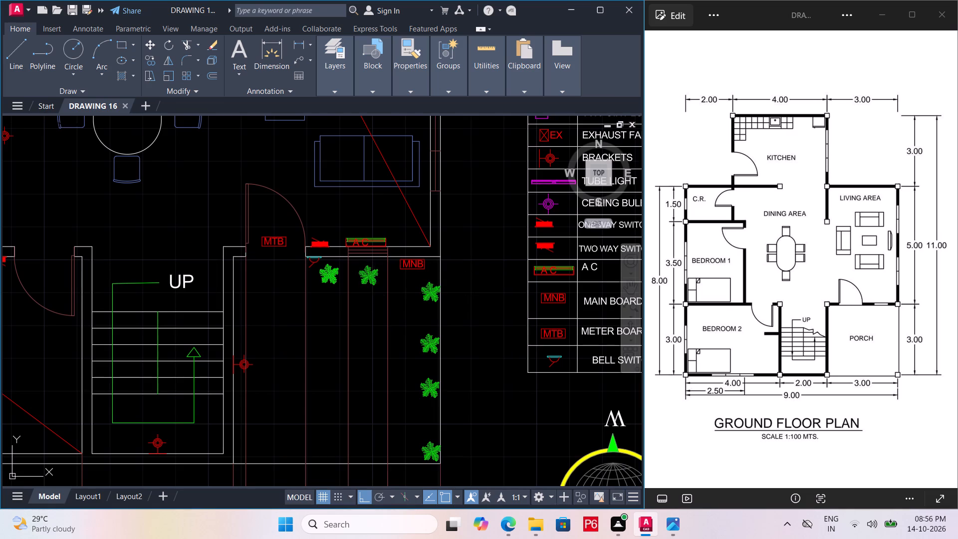
Move the lower bedroom's AC symbol up so its base sits on the inner face of the bottom wall, and save.
scroll(375, 357, "down", 1)
middle_click_drag(375, 357, 406, 257)
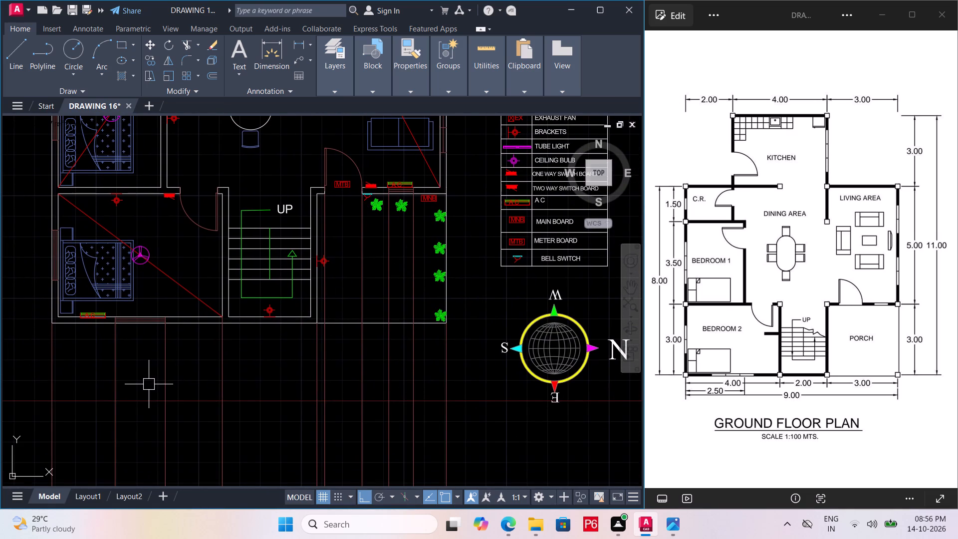
scroll(96, 326, "up", 3)
left_click(135, 264)
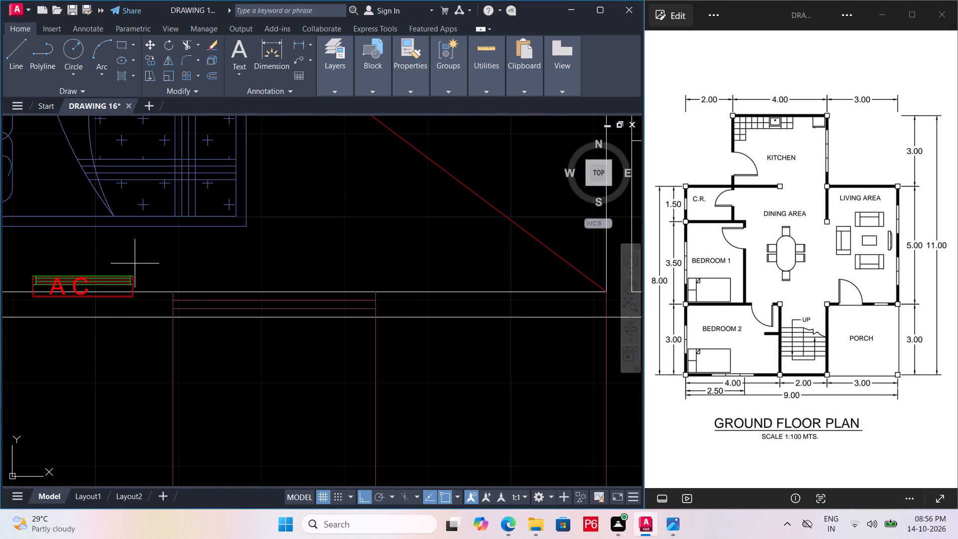
left_click(68, 281)
key("m")
key("space")
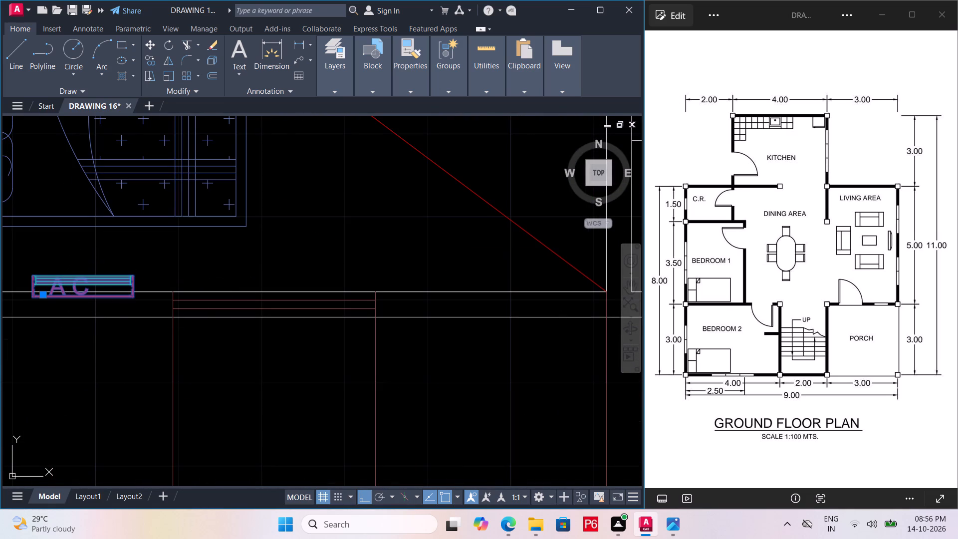
scroll(94, 290, "up", 2)
left_click(61, 312)
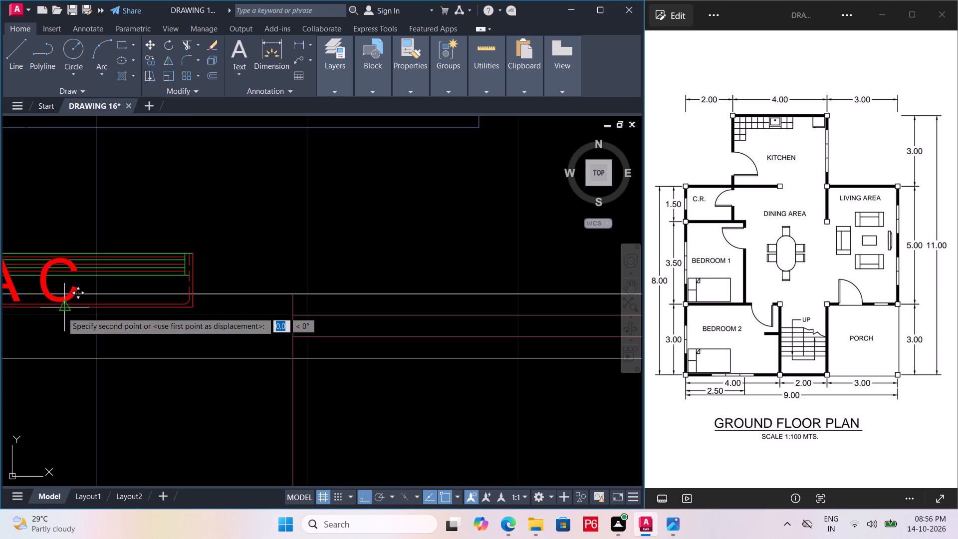
left_click(65, 293)
scroll(183, 276, "down", 2)
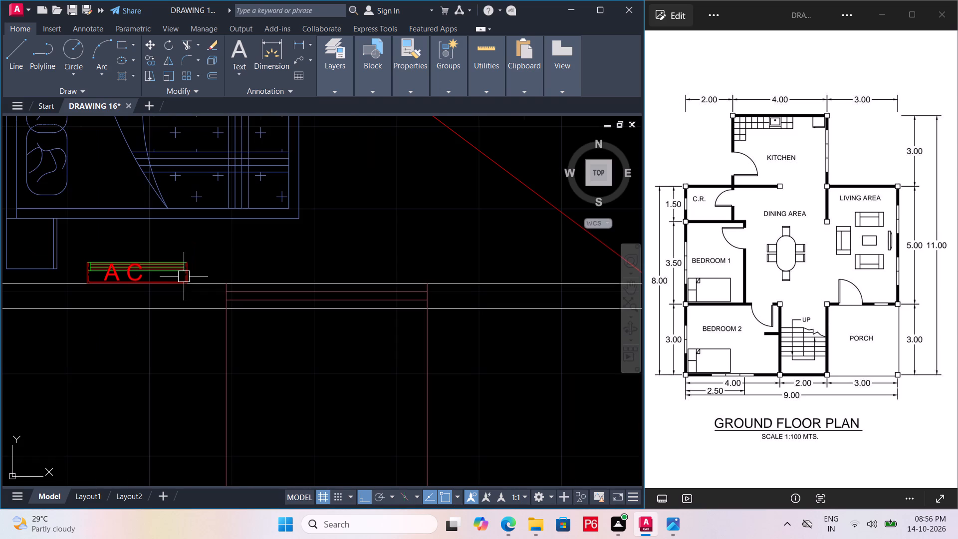
key("ctrl+s")
key("ctrl+s")
key("ctrl+s")
scroll(185, 281, "down", 2, "ctrl")
key("ctrl+s")
key("ctrl+s")
key("ctrl+s")
key("ctrl+s")
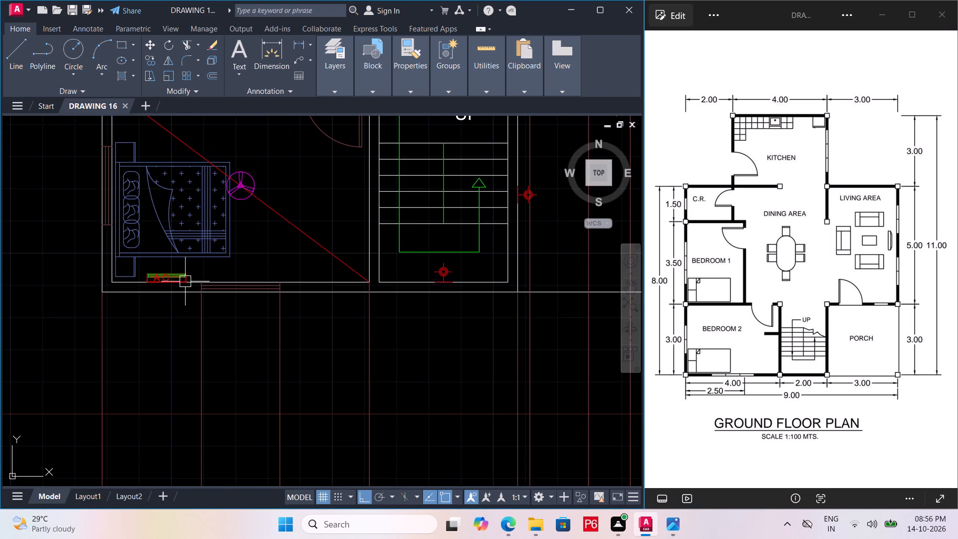
key("ctrl+s")
Make layer 0 the current layer.
scroll(188, 285, "down", 2, "ctrl")
middle_click_drag(188, 285, 178, 285)
scroll(177, 282, "down", 1)
middle_click_drag(177, 359, 200, 296)
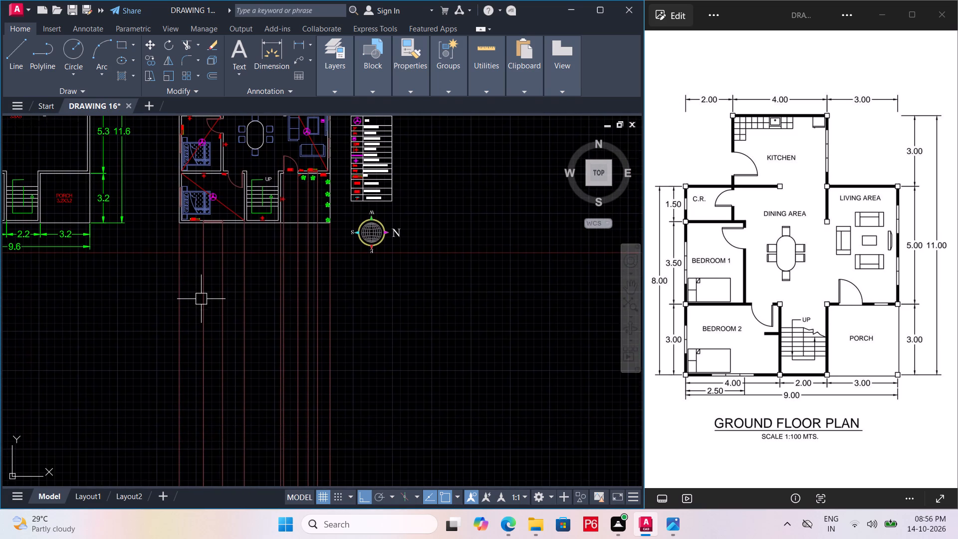
type("l")
key("space")
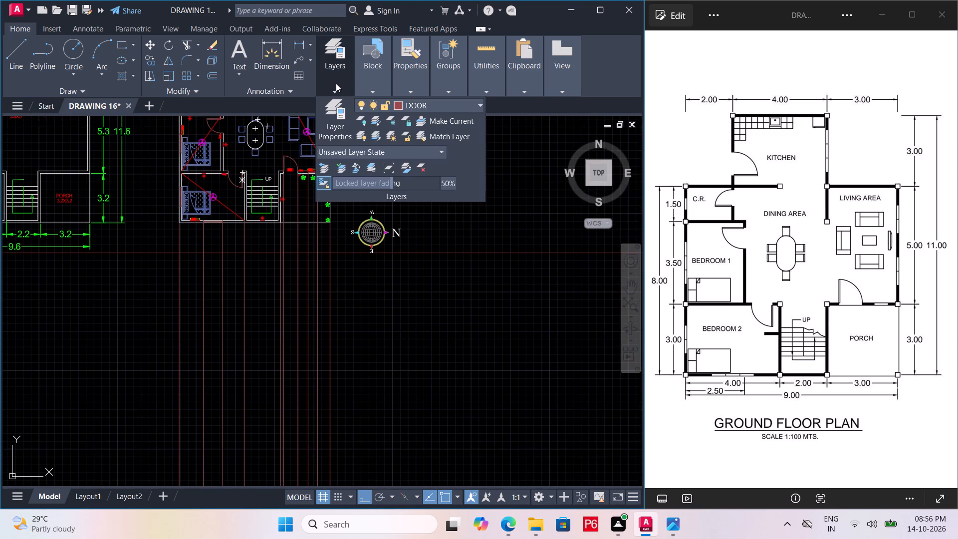
left_click(336, 83)
left_click(345, 94)
left_click(403, 104)
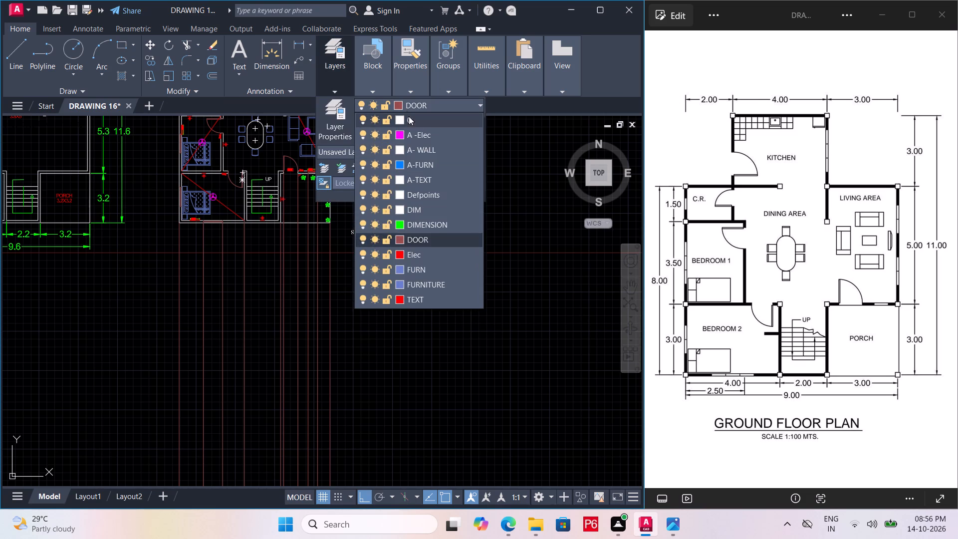
left_click(409, 119)
key("Escape")
key("Escape")
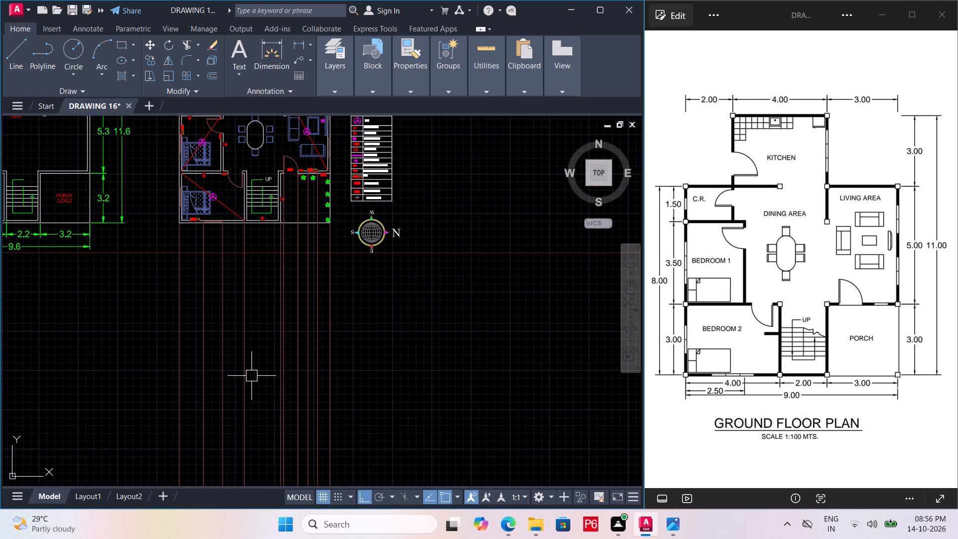
Draw a horizontal line below the furnished plan, crossing all the projected vertical rays.
key("l")
key("space")
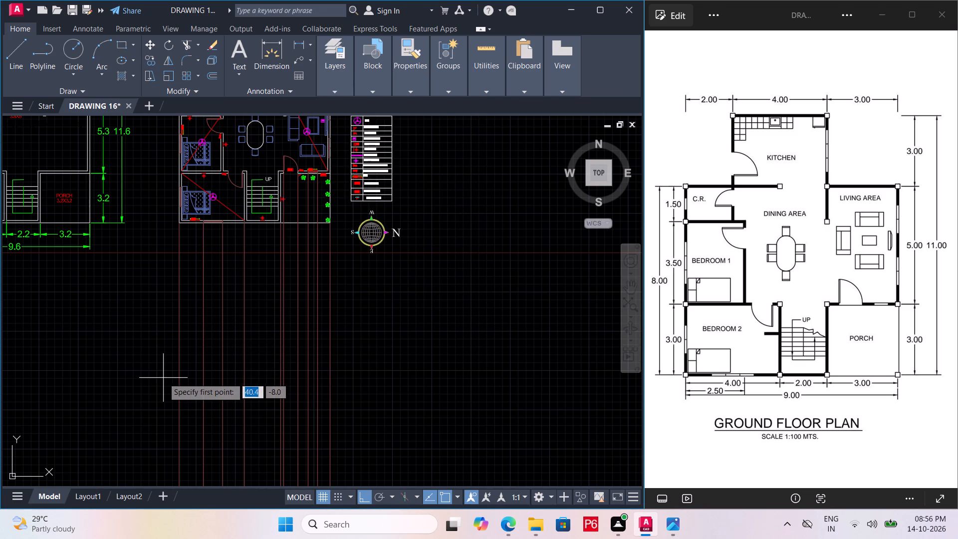
left_click_drag(163, 379, 185, 374)
left_click(354, 372)
key("Escape")
Offset the horizontal base line upward by 0.61, and save the drawing.
scroll(301, 382, "up", 2)
left_click(217, 377)
key("o")
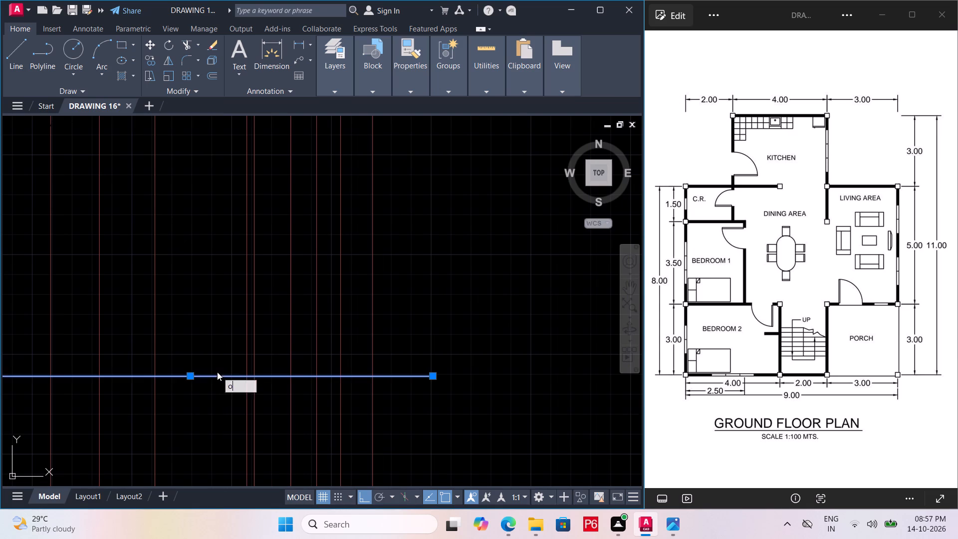
key("Return")
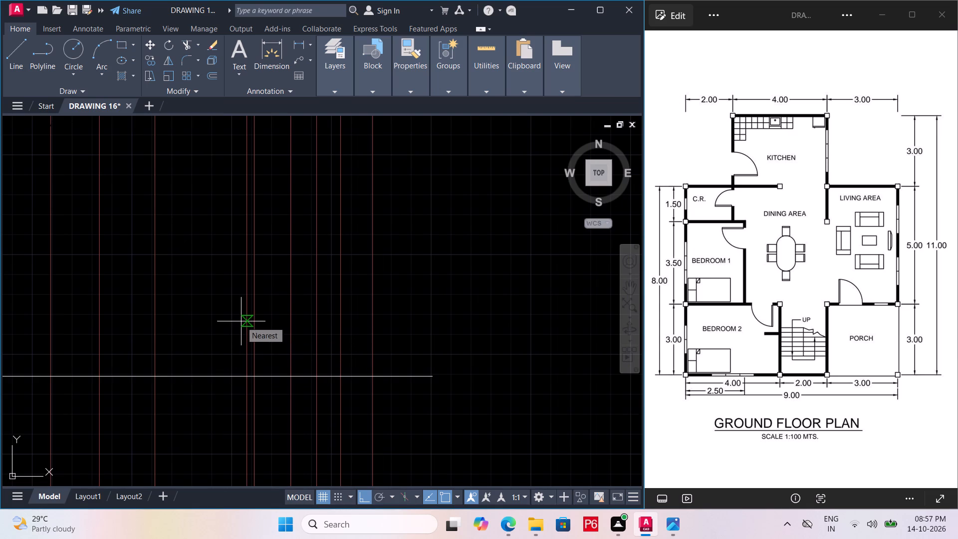
type("0.61")
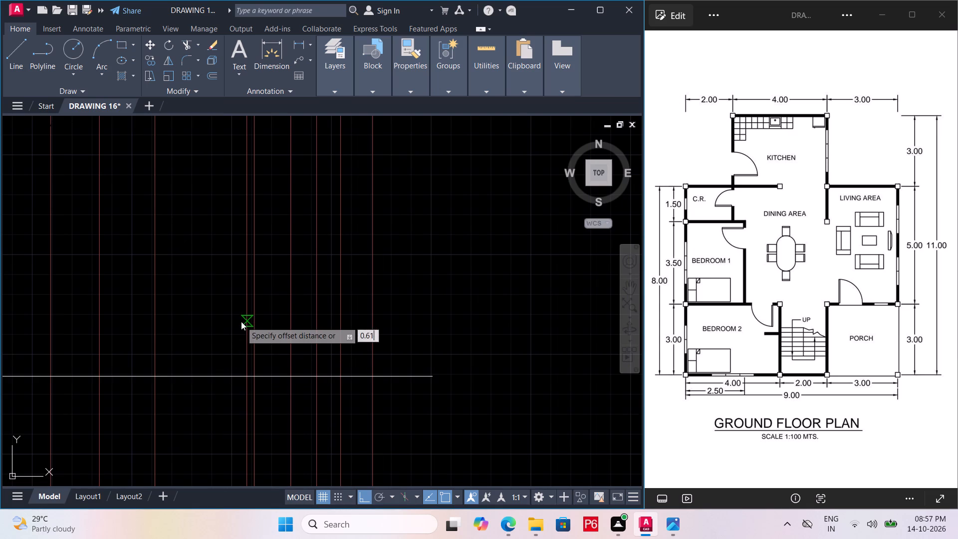
key("Return")
left_click(218, 323)
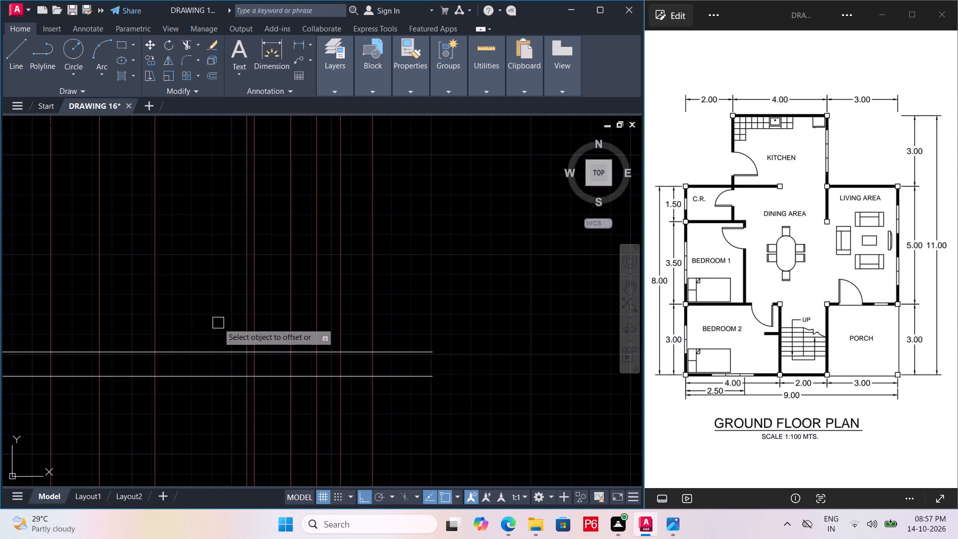
key("ctrl+s")
key("s")
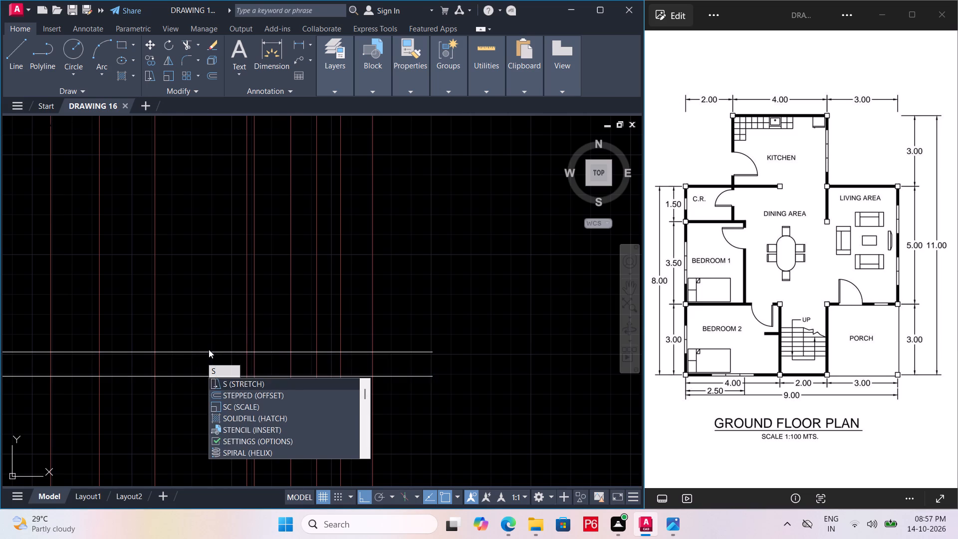
key("Escape")
Offset the upper horizontal line upward by 3.048.
left_click(209, 349)
key("o")
key("Return")
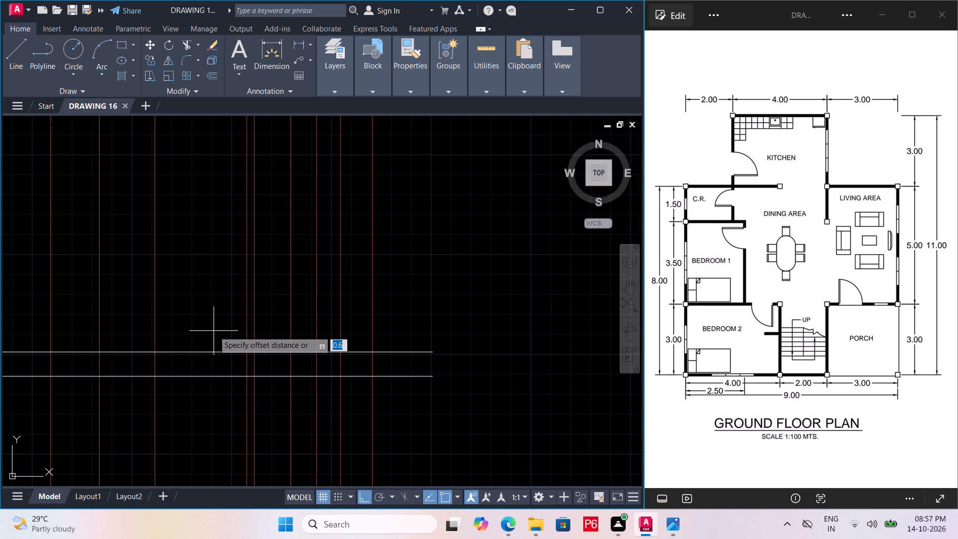
type("10")
key("BackSpace")
key("BackSpace")
type("3.0")
type("48")
key("Return")
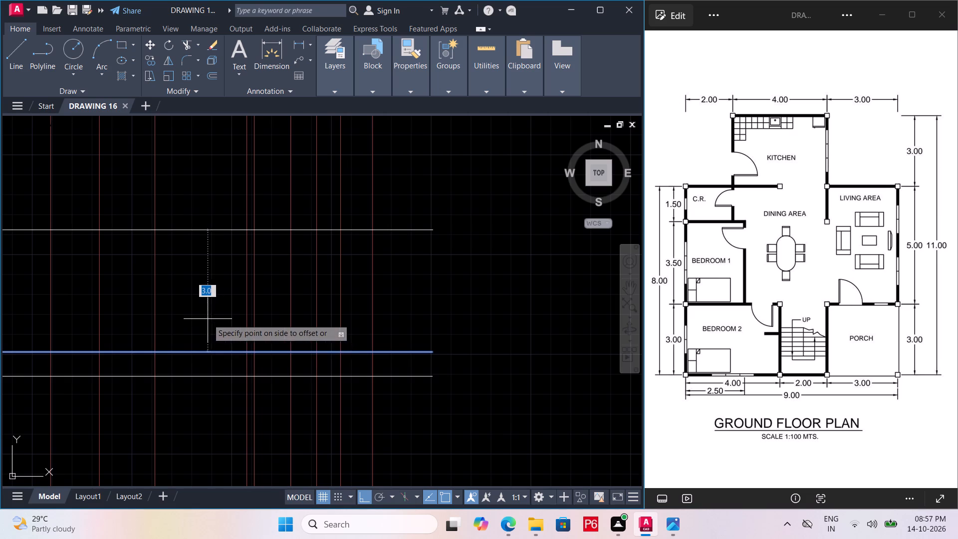
left_click(208, 318)
Offset the new top horizontal line upward by 0.1524.
left_click(230, 233)
middle_click_drag(238, 196, 235, 296)
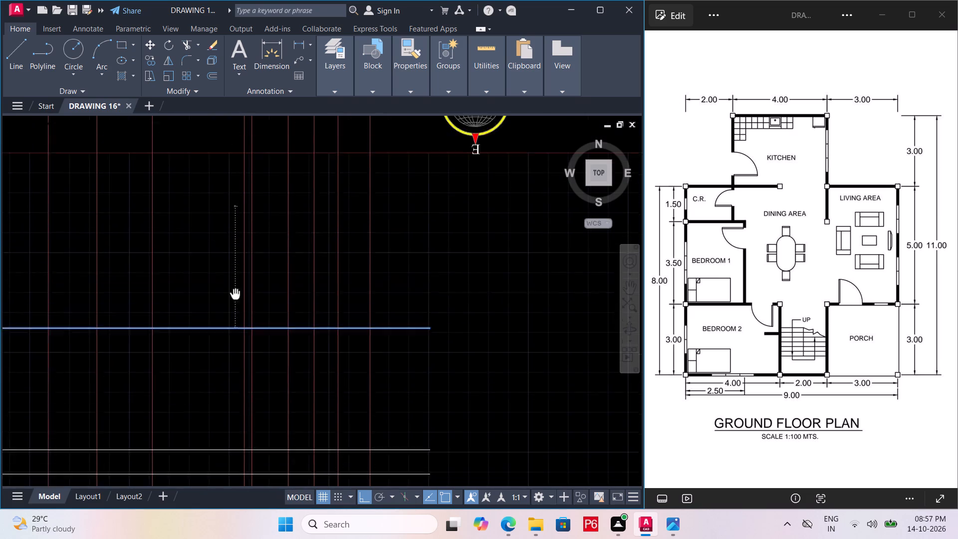
middle_click_drag(235, 296, 235, 331)
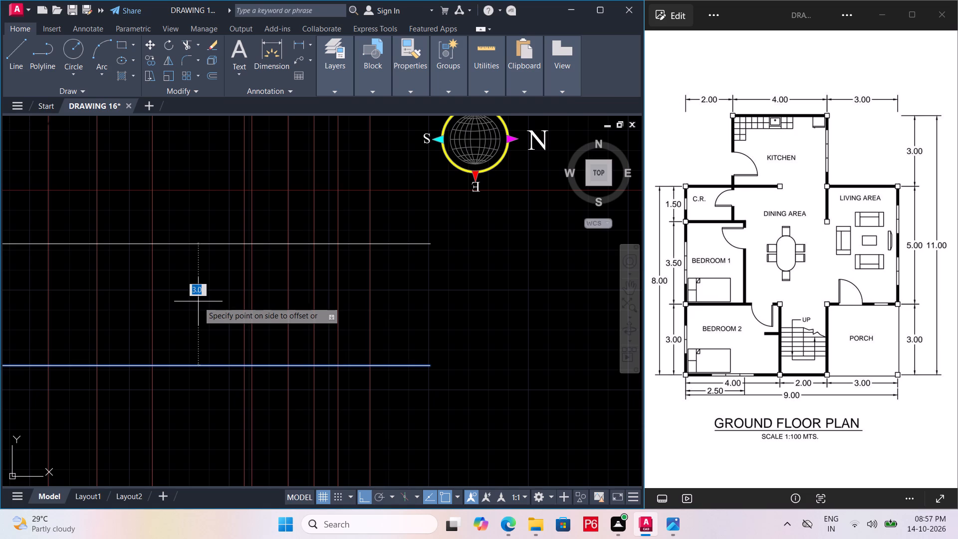
type("0.1524")
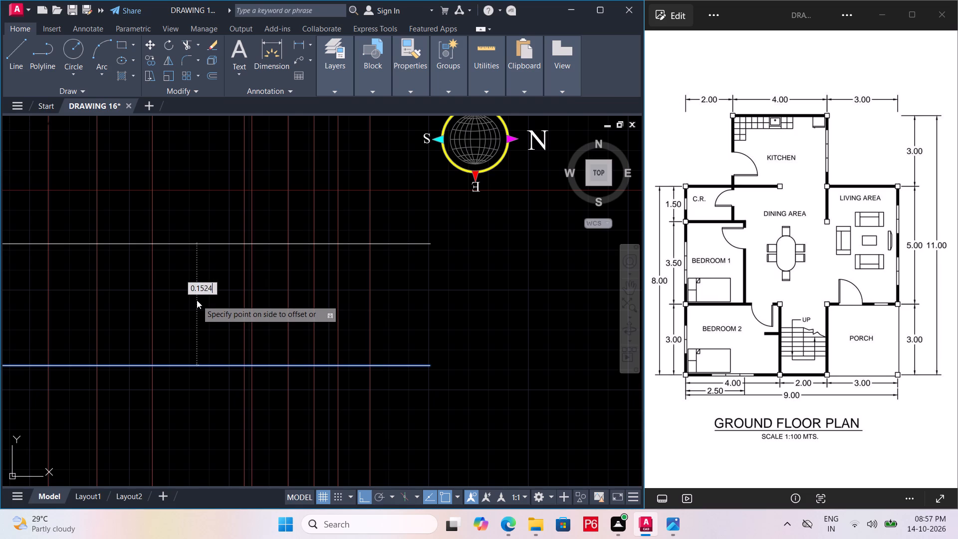
key("Return")
scroll(190, 213, "down", 2)
scroll(206, 275, "up", 2)
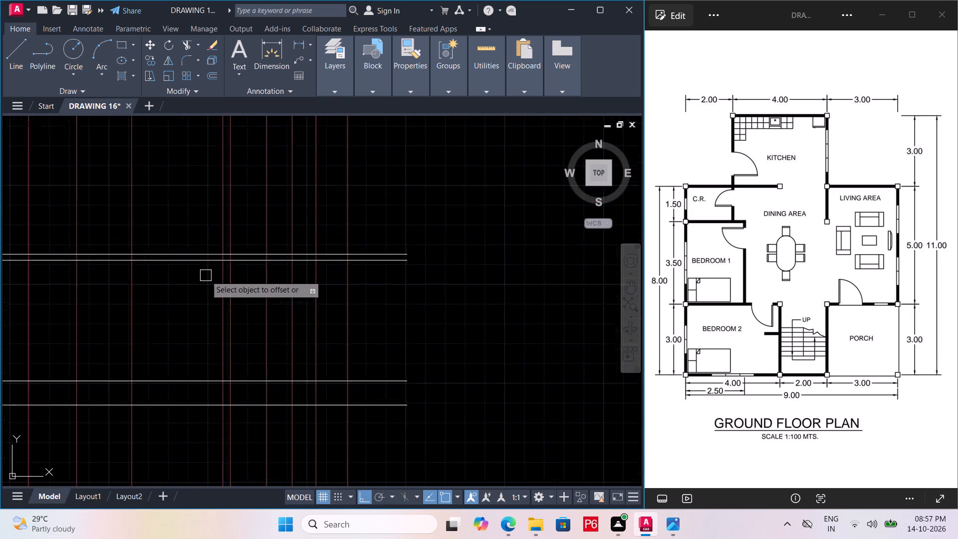
scroll(206, 275, "up", 1)
scroll(206, 275, "down", 2)
middle_click_drag(206, 275, 252, 276)
scroll(253, 259, "up", 2)
key("Escape")
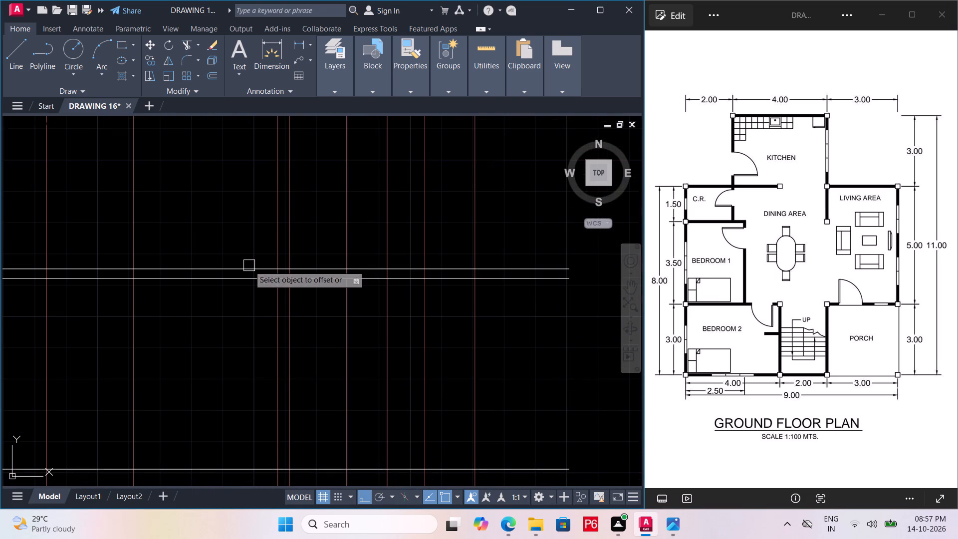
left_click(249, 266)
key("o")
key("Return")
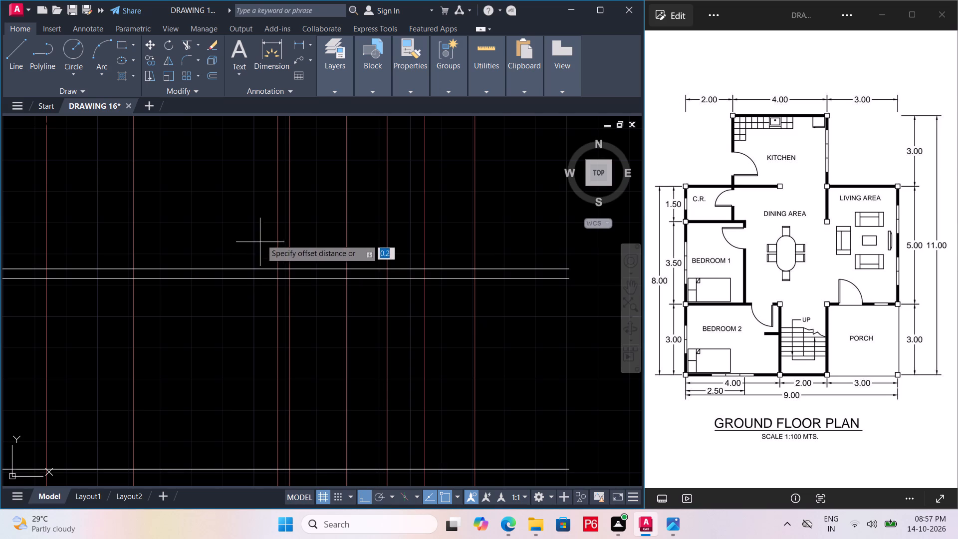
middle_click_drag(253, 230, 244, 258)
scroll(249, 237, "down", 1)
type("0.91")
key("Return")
Save the drawing.
key("ctrl+s")
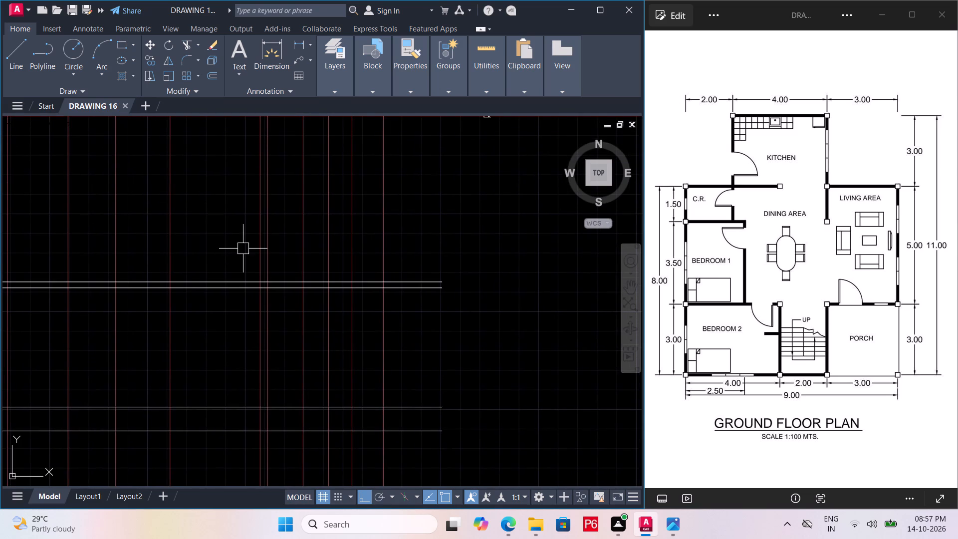
key("ctrl+s")
key("ctrl+s")
key("ctrl+s")
Trim the overhanging ends of all four horizontal lines back to the outermost vertical rays on both sides, and save the drawing.
scroll(239, 266, "down", 1, "ctrl")
middle_click_drag(239, 266, 313, 253, "ctrl")
type("tr")
key("space")
key("space")
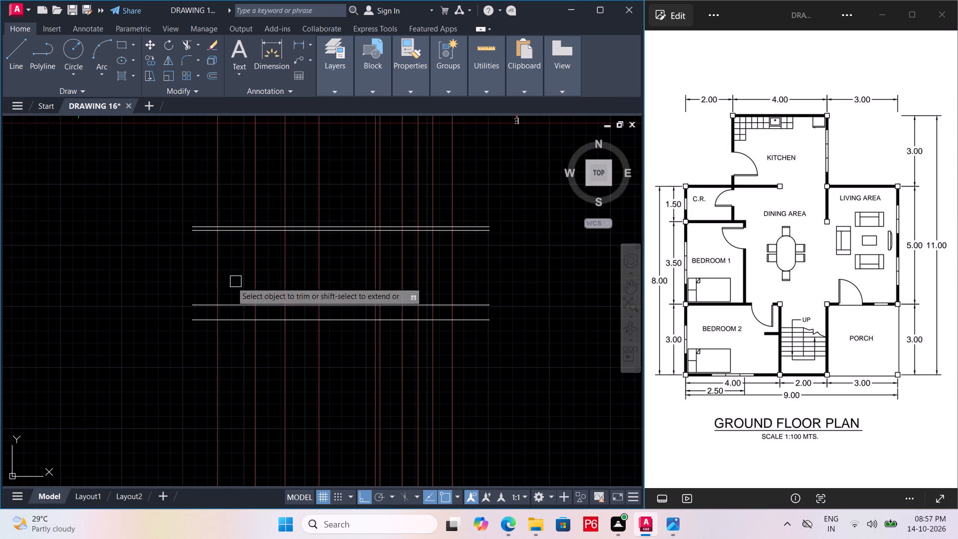
left_click(205, 212)
left_click(191, 353)
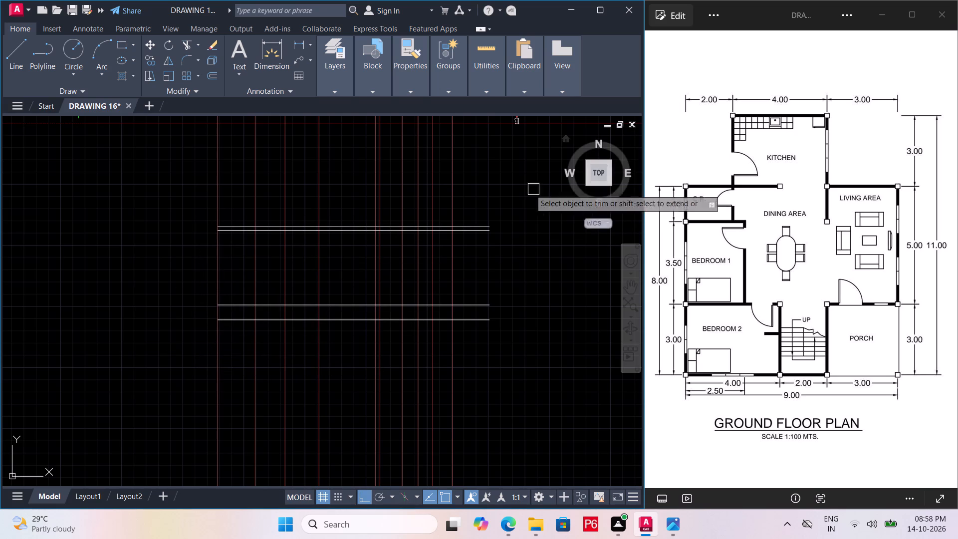
left_click(473, 197)
left_click(466, 340)
key("ctrl+s")
key("ctrl+s")
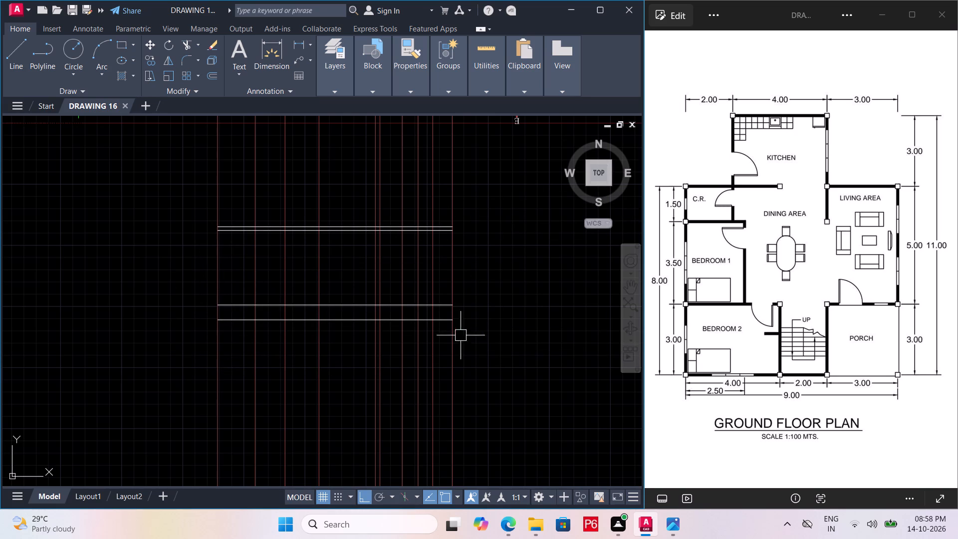
key("ctrl+s")
Draw the elevation's left vertical edge from the base line's left end up to the topmost horizontal line.
key("l")
key("space")
scroll(226, 319, "up", 2)
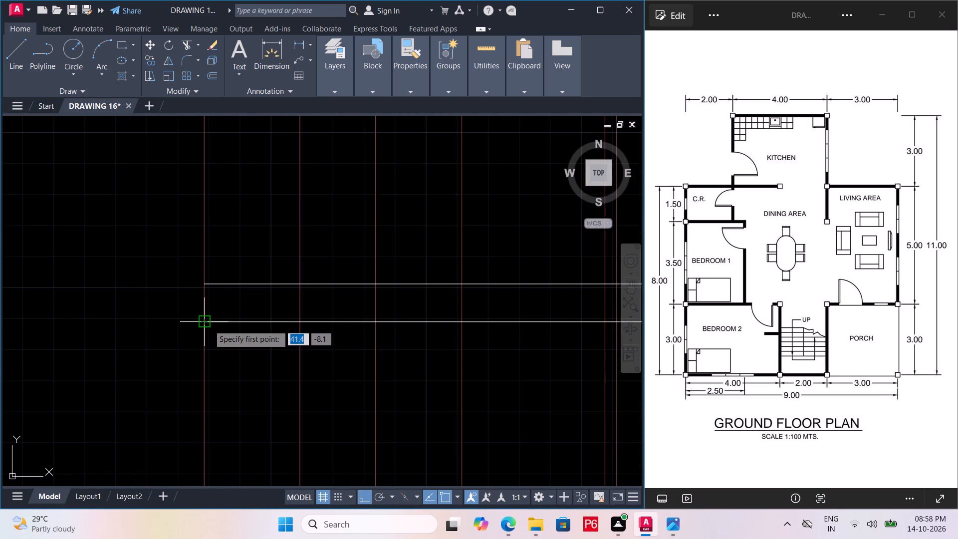
left_click(209, 325)
middle_click_drag(224, 193, 224, 348)
left_click(202, 240)
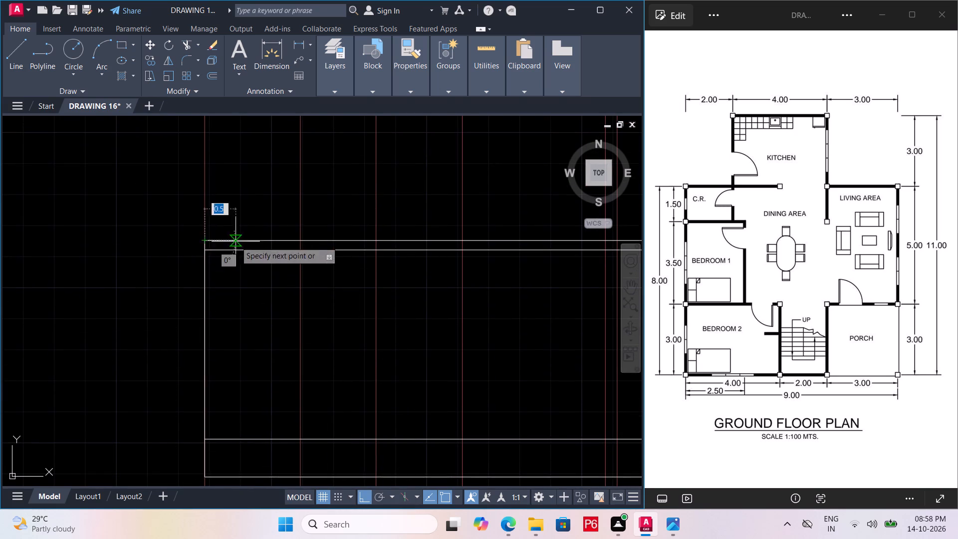
scroll(227, 242, "down", 1)
key("space")
Draw the elevation's right vertical edge from the base line up to the topmost horizontal line, and save the drawing.
key("space")
middle_click_drag(594, 374, 508, 376)
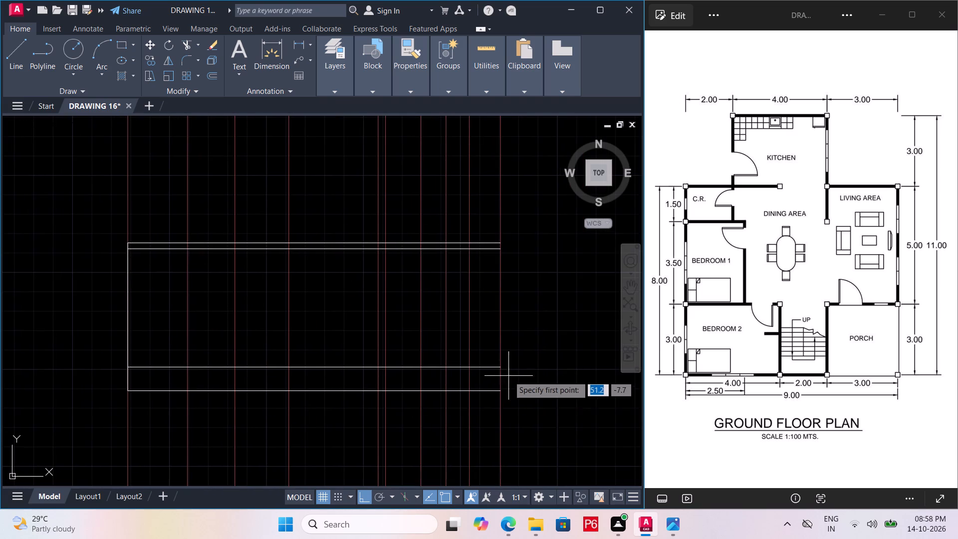
left_click_drag(505, 392, 505, 385)
left_click(502, 242)
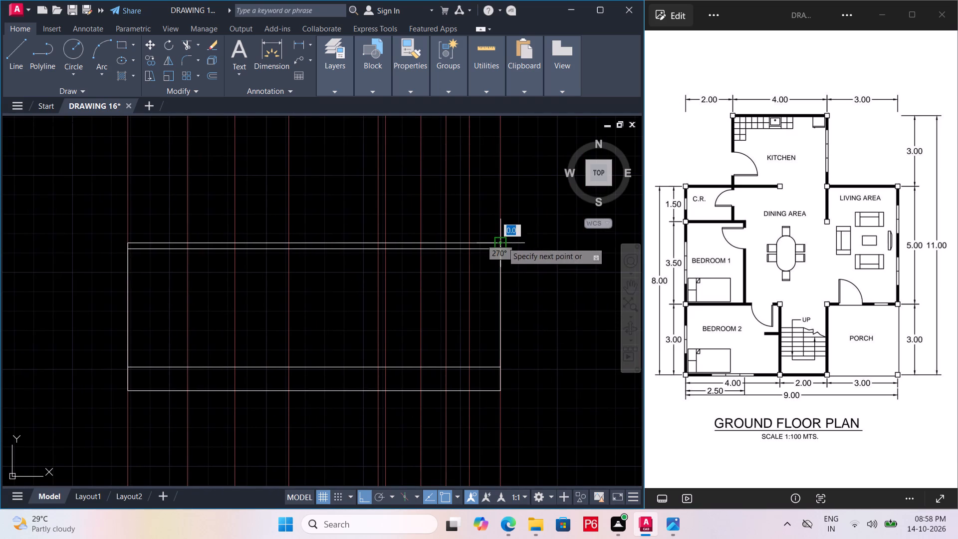
key("space")
key("ctrl+s")
key("ctrl+s")
key("ctrl+s")
Draw a vertical line along the ray from the bedroom–staircase wall, from the plinth line up to the topmost horizontal line.
scroll(420, 358, "down", 1)
middle_click_drag(420, 358, 439, 393)
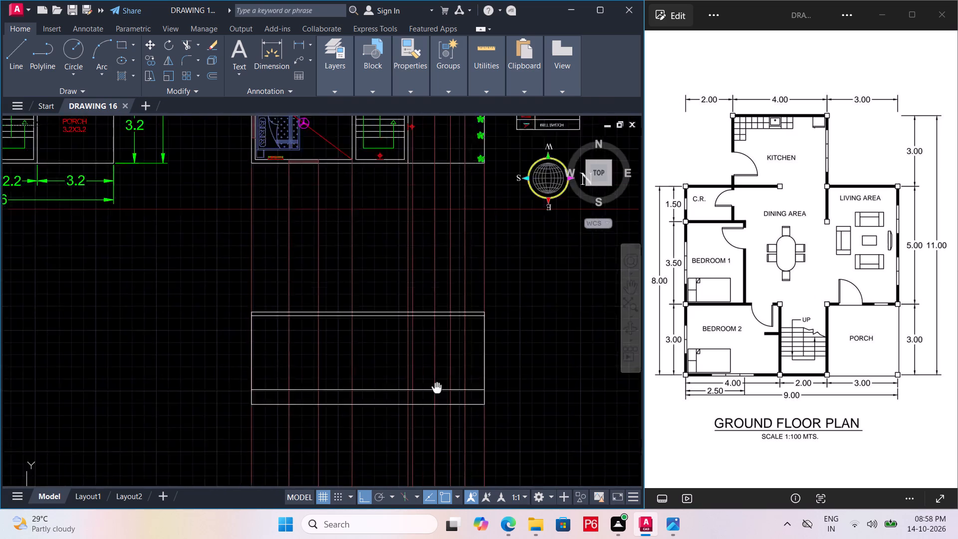
middle_click_drag(439, 393, 433, 397)
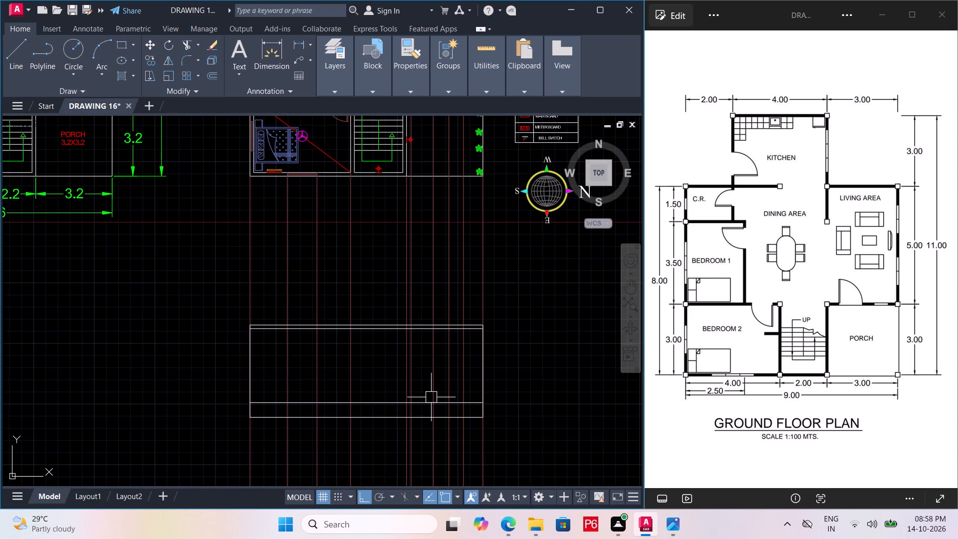
type("l")
key("space")
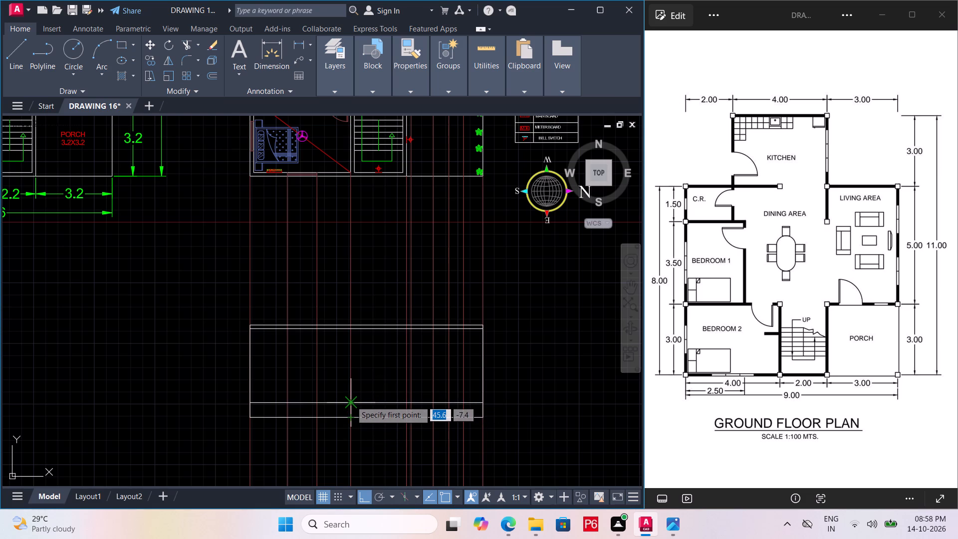
left_click_drag(351, 401, 348, 344)
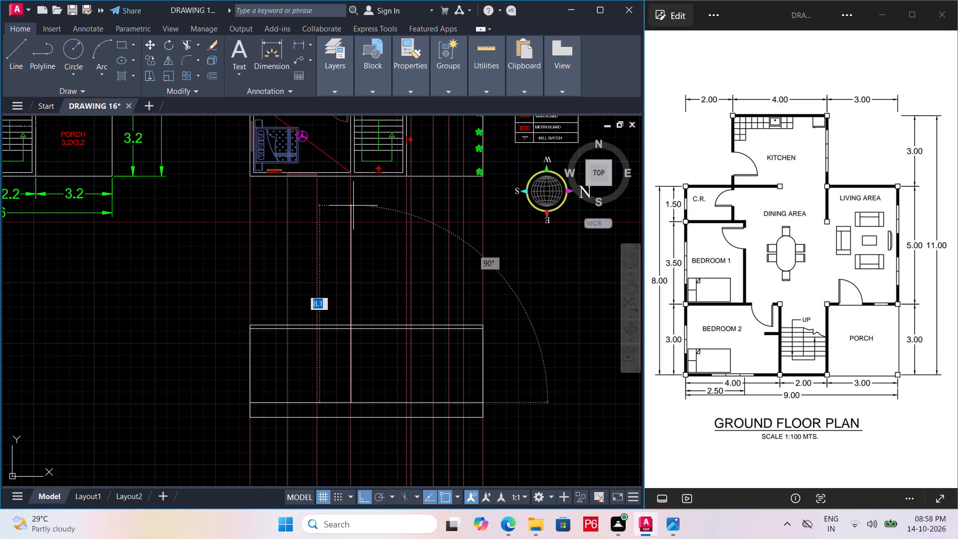
scroll(397, 538, "up", 2)
scroll(159, 538, "down", 2)
scroll(371, 325, "up", 2)
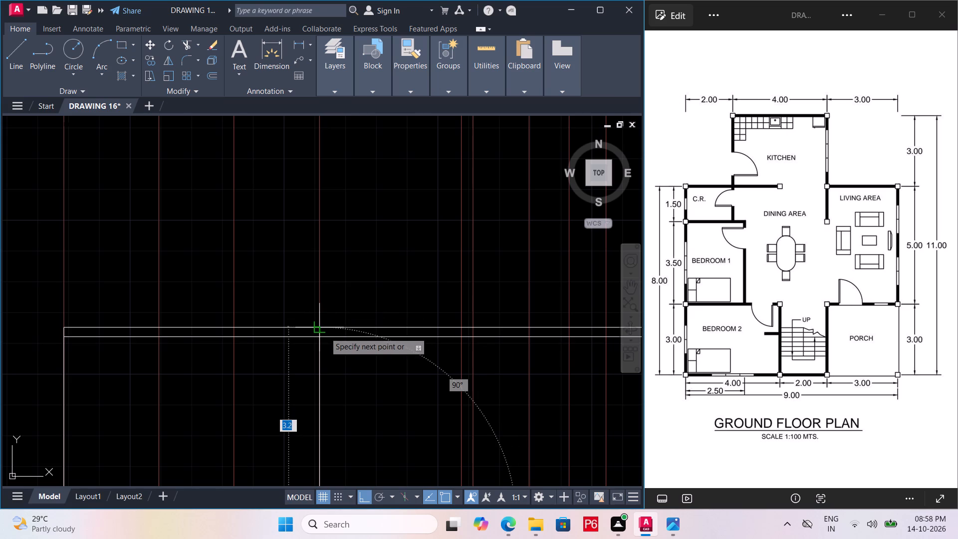
left_click(324, 331)
key("Escape")
Delete the lower of the two closely spaced horizontal lines at the elevation's top.
left_click(389, 340)
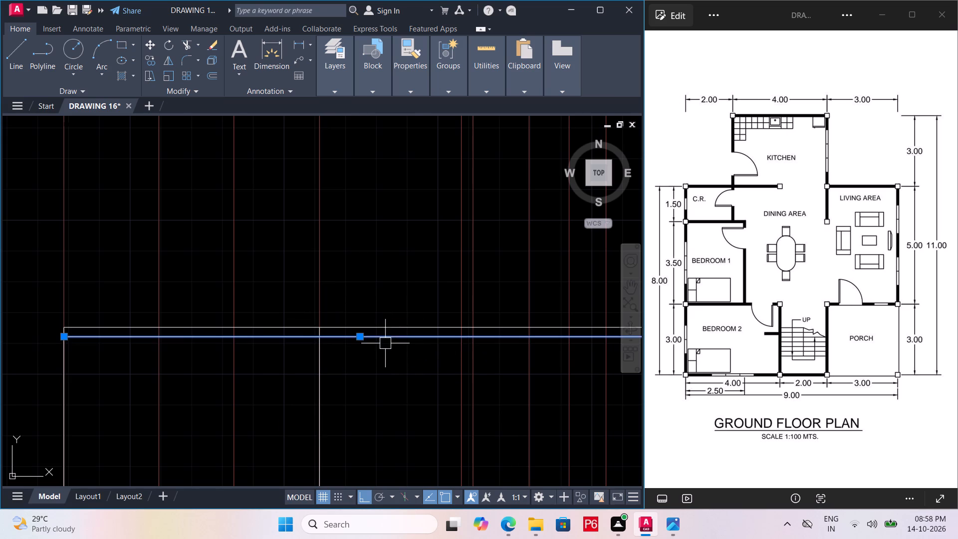
key("Delete")
Draw a vertical line along the ray from the staircase–porch wall, from the plinth line up to the top horizontal line.
scroll(385, 343, "down", 2)
middle_click_drag(381, 339, 363, 308)
key("l")
key("space")
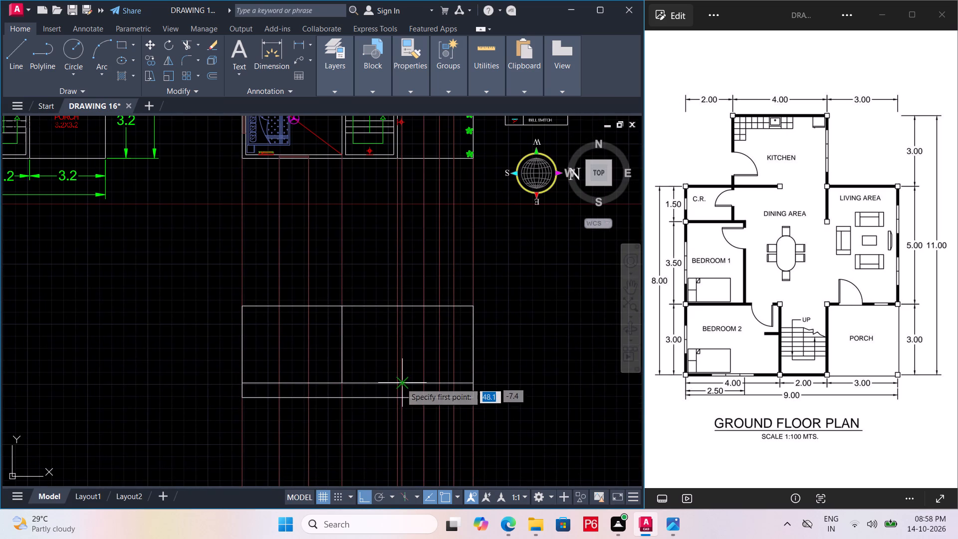
scroll(402, 384, "up", 2)
scroll(401, 382, "down", 3)
middle_click_drag(400, 385, 395, 393)
scroll(395, 393, "up", 3)
left_click_drag(381, 394, 380, 380)
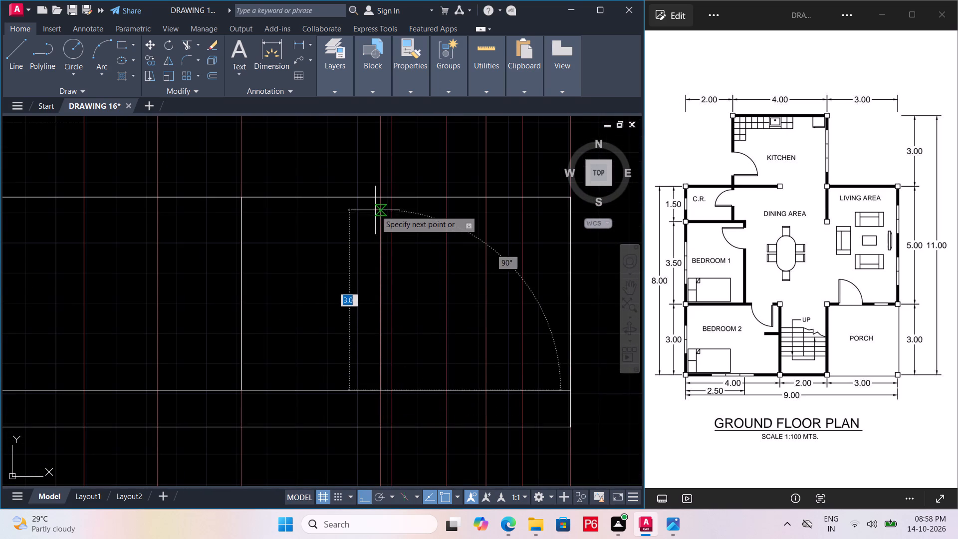
left_click(378, 198)
key("Escape")
Offset the elevation's top horizontal line upward by 0.91.
scroll(388, 190, "down", 1)
middle_click_drag(388, 190, 424, 258)
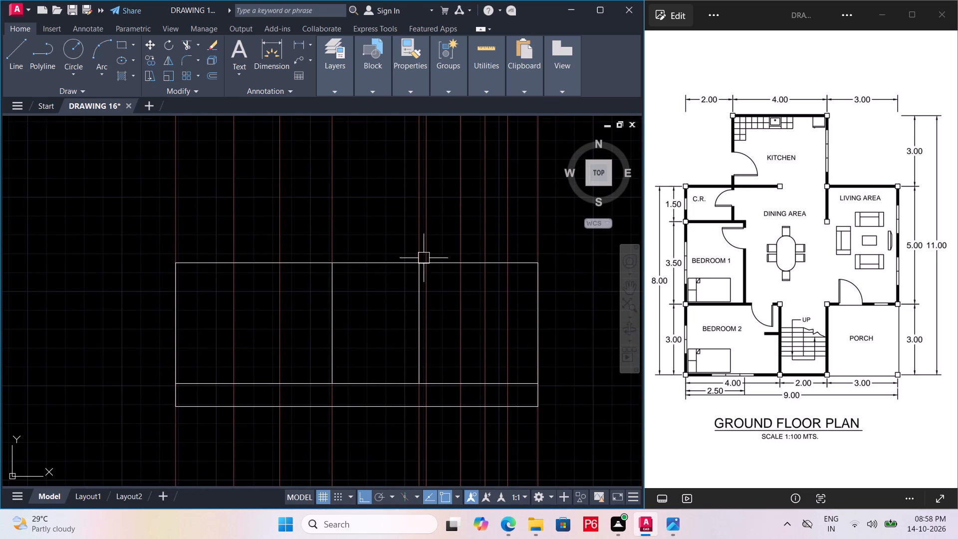
left_click(374, 262)
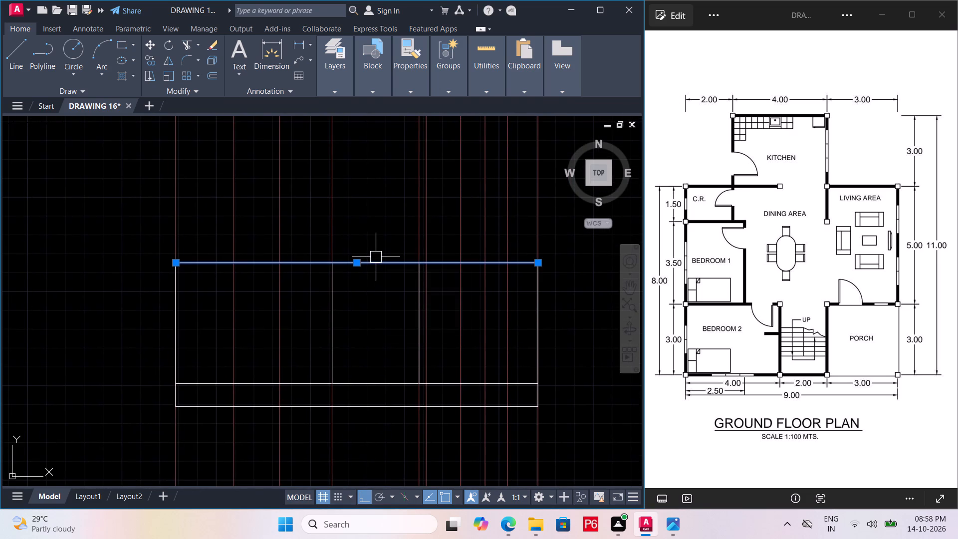
key("o")
key("Return")
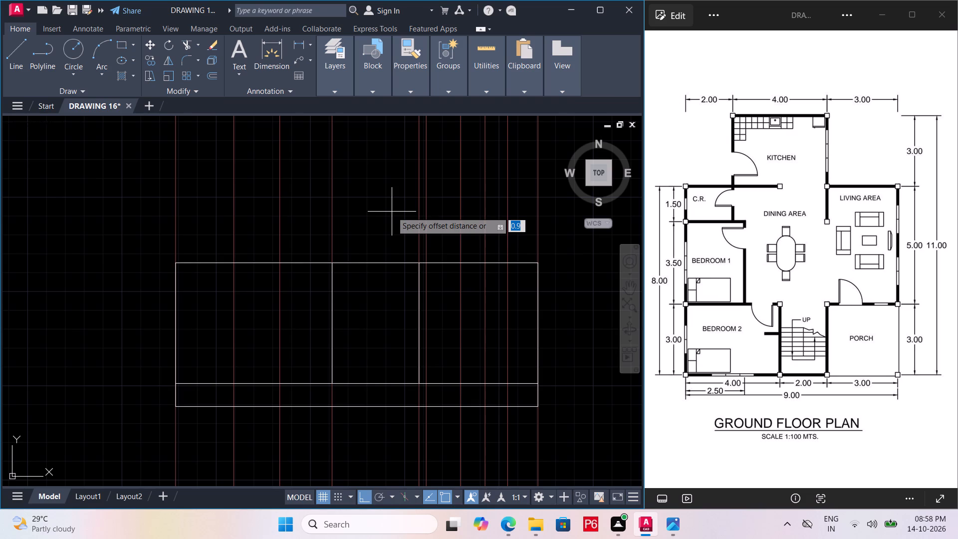
type("0.91")
key("Return")
double_click(351, 215)
key("Escape")
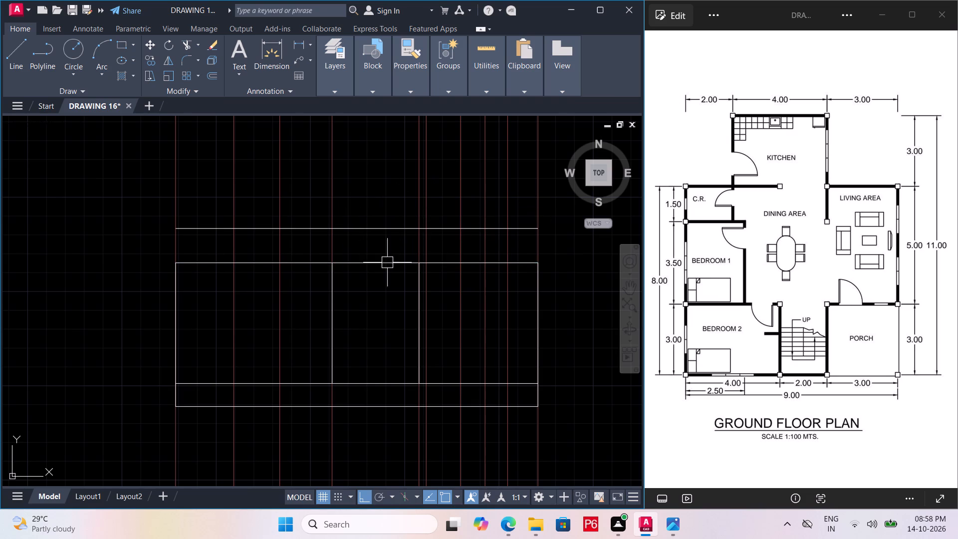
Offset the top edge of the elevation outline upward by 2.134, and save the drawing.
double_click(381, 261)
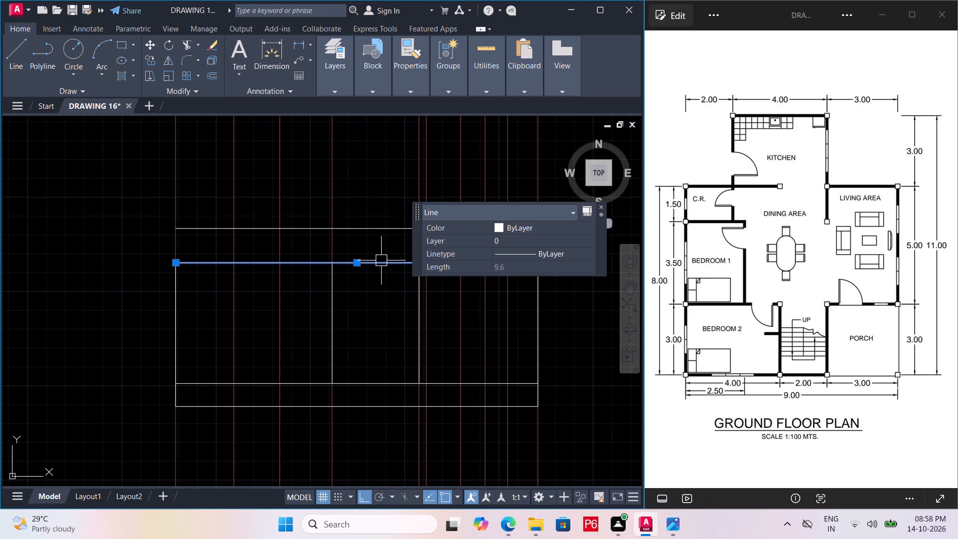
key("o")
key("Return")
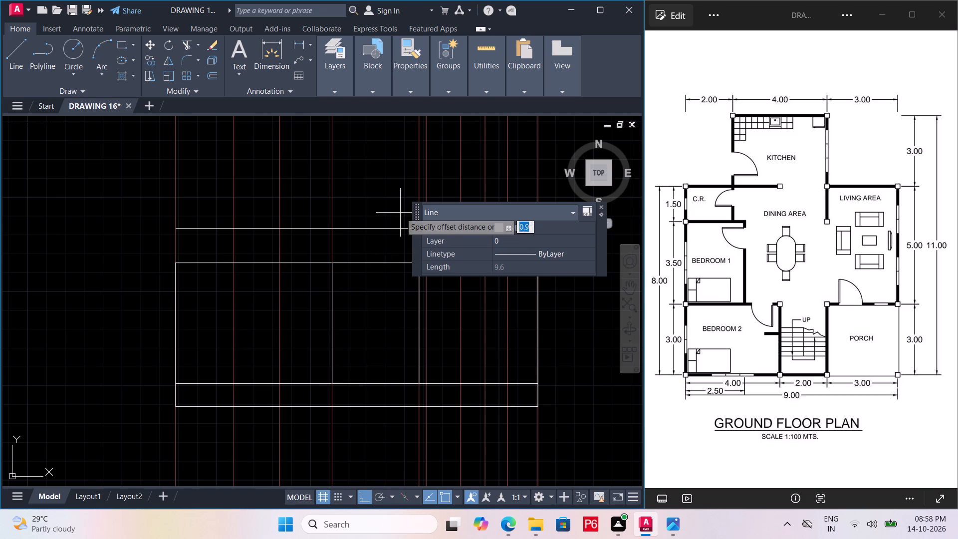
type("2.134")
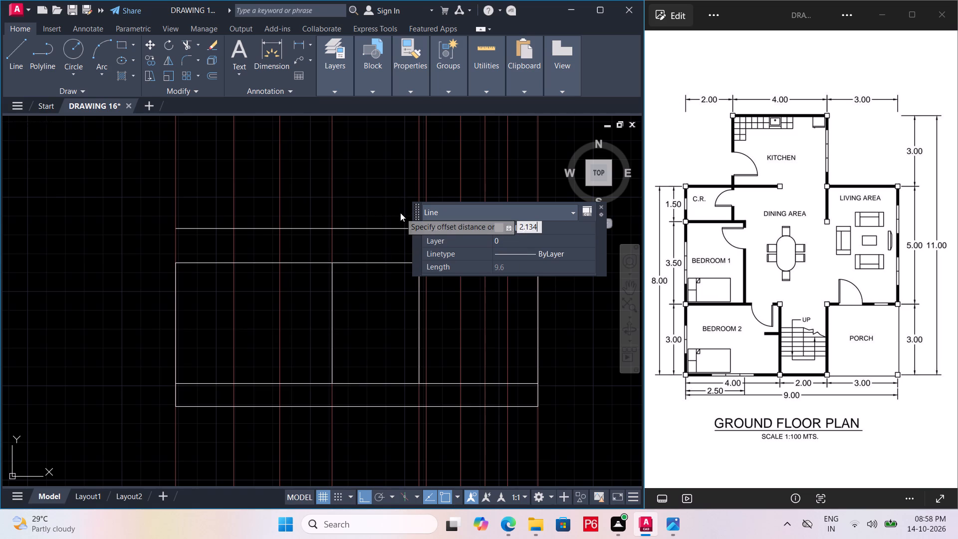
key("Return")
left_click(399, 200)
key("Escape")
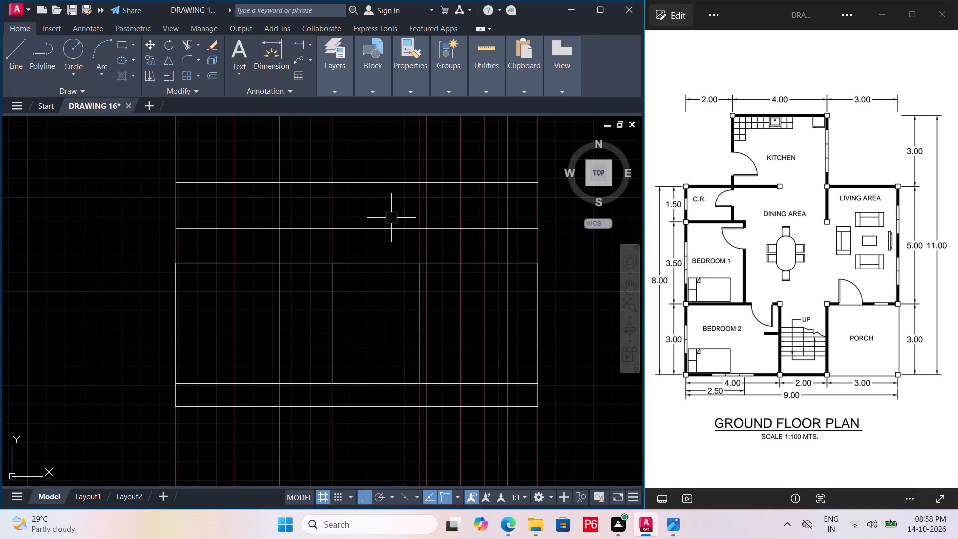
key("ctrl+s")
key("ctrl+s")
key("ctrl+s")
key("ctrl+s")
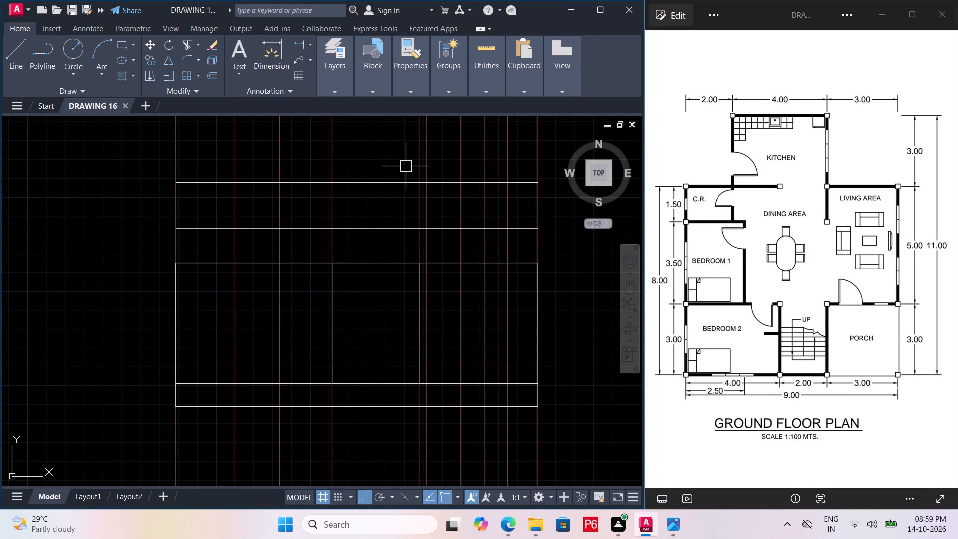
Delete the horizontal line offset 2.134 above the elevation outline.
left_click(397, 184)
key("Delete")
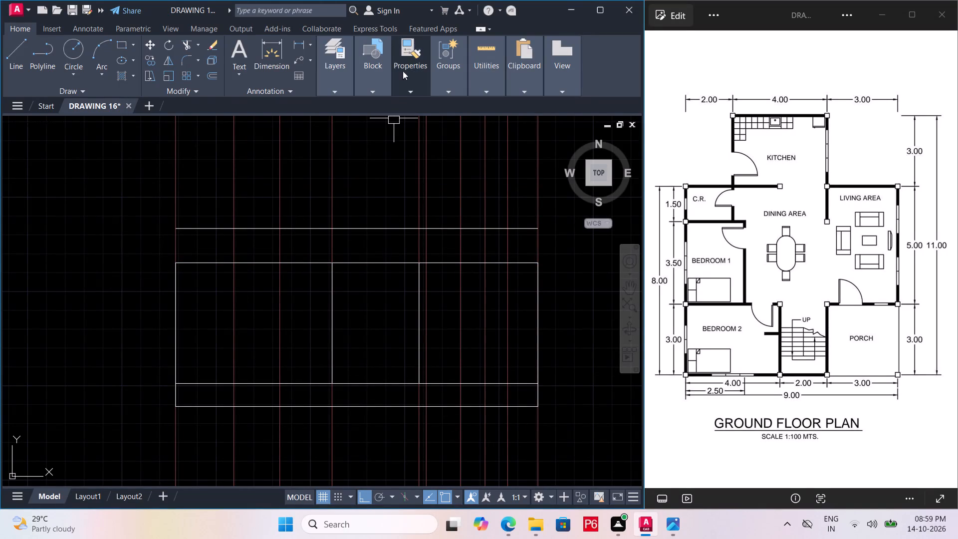
Convert 6 feet to meters in the quick calculator, and close it.
left_click(515, 138)
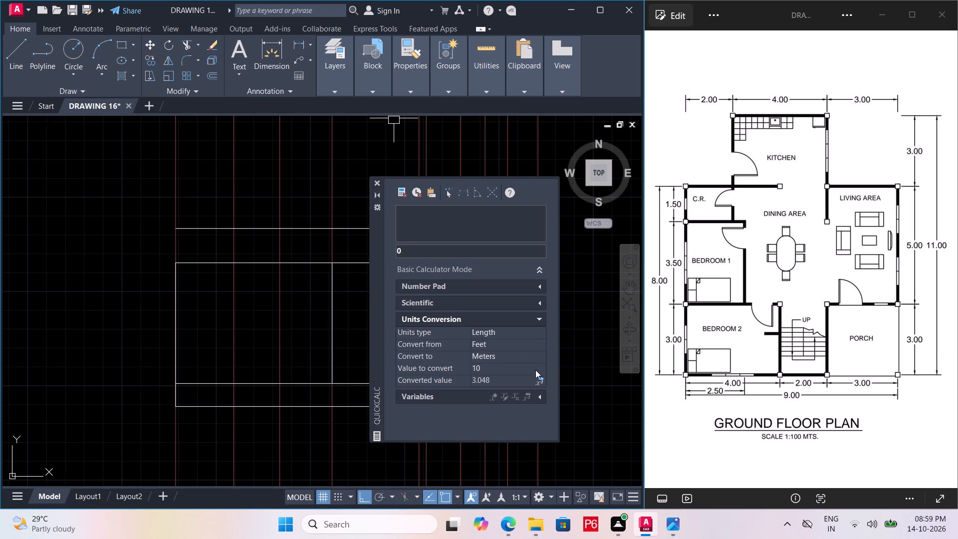
left_click(515, 369)
key("BackSpace")
key("6")
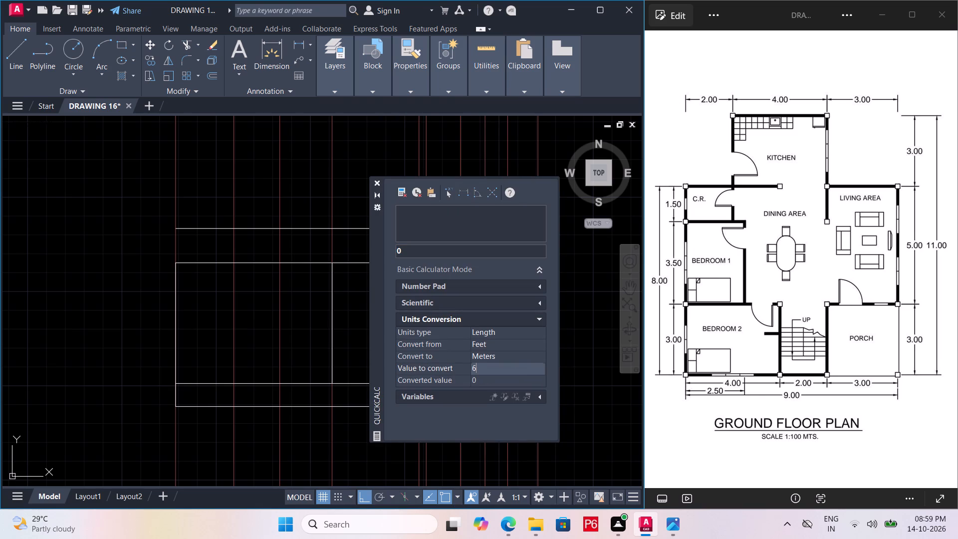
key("Return")
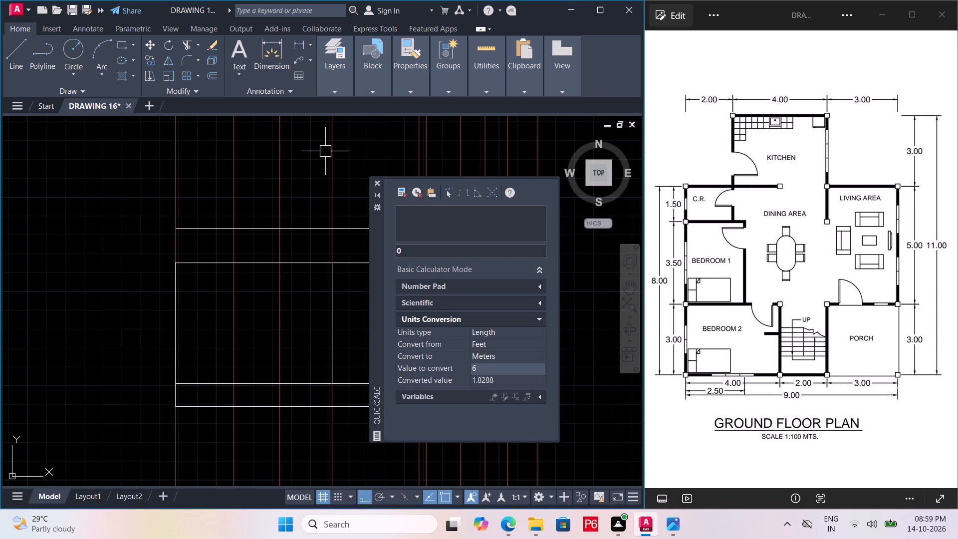
left_click(377, 184)
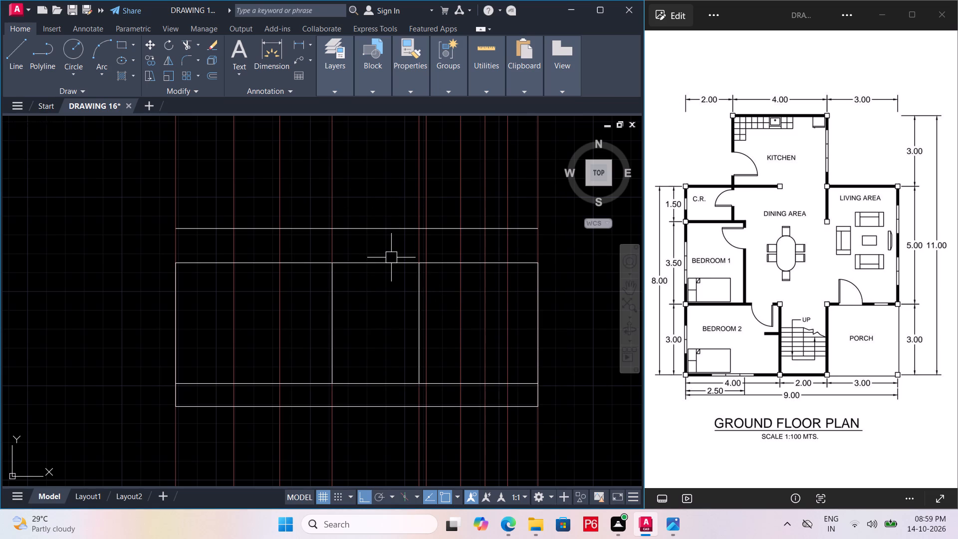
Offset the top edge of the elevation outline upward by 1.83.
left_click(391, 258)
key("o")
key("Return")
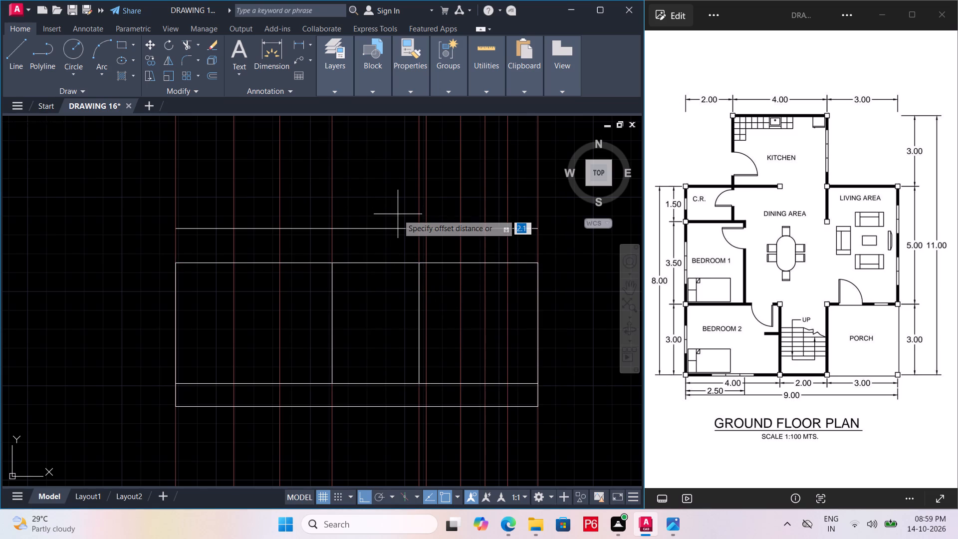
type("1.")
type("83")
key("Return")
left_click_drag(376, 219, 382, 211)
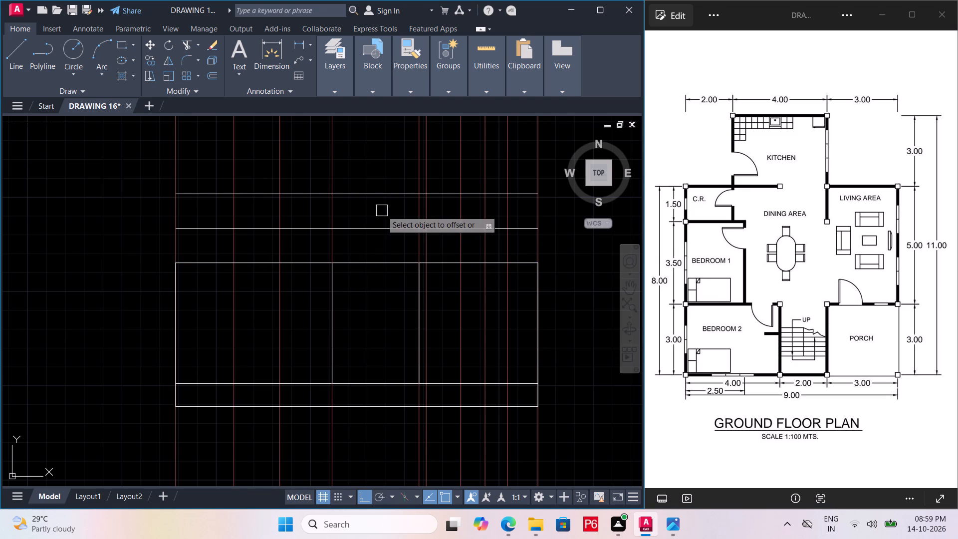
Extend the two inner vertical wall lines of the elevation up to the uppermost horizontal level line, and save the drawing.
key("ctrl+s")
key("ctrl+s")
key("e")
key("x")
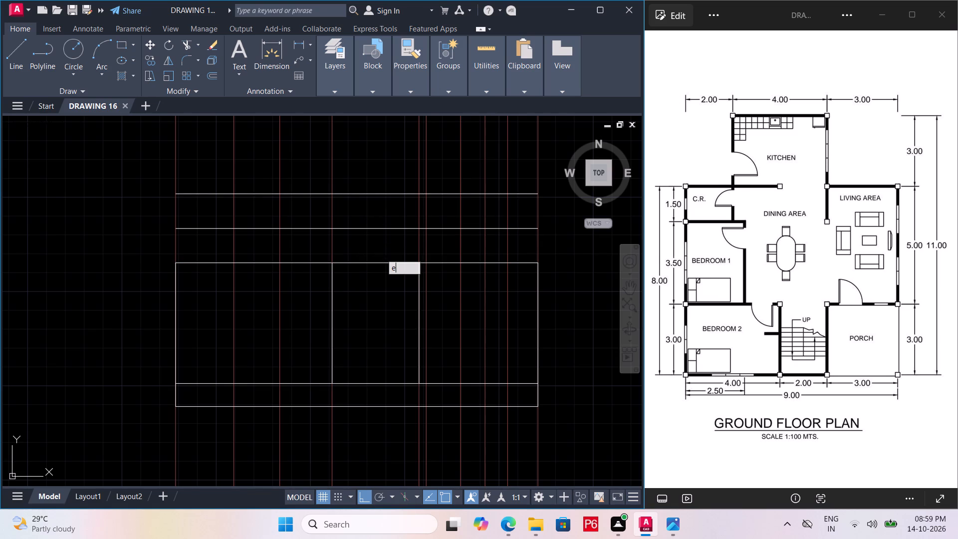
key("space")
key("space")
left_click(333, 295)
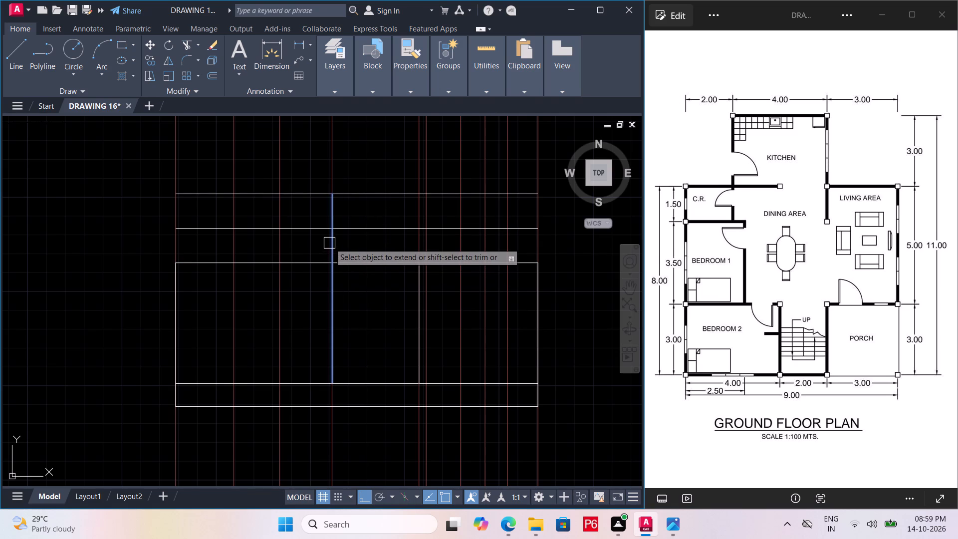
left_click(329, 243)
left_click(418, 293)
left_click(419, 249)
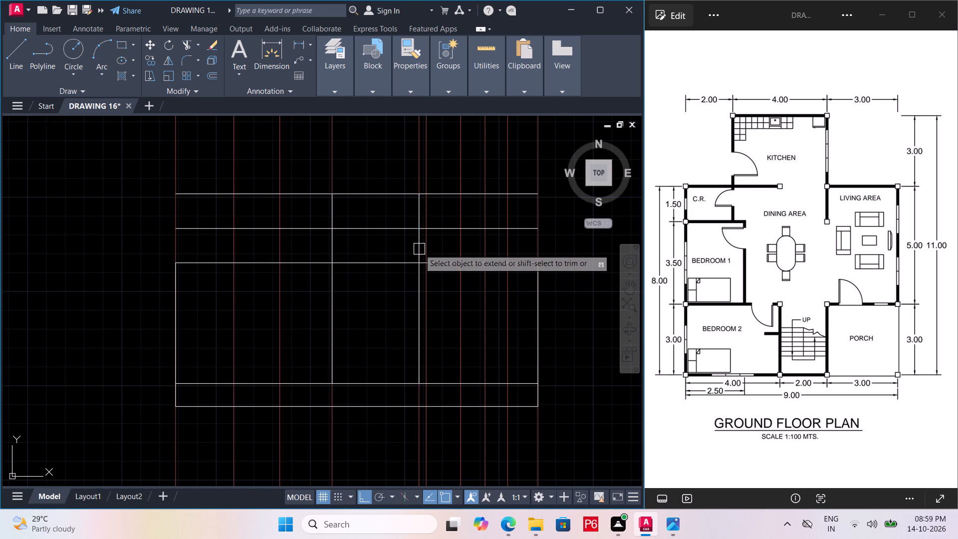
middle_click_drag(415, 220, 415, 237)
key("ctrl+s")
key("ctrl+s")
key("ctrl+s")
key("ctrl+s")
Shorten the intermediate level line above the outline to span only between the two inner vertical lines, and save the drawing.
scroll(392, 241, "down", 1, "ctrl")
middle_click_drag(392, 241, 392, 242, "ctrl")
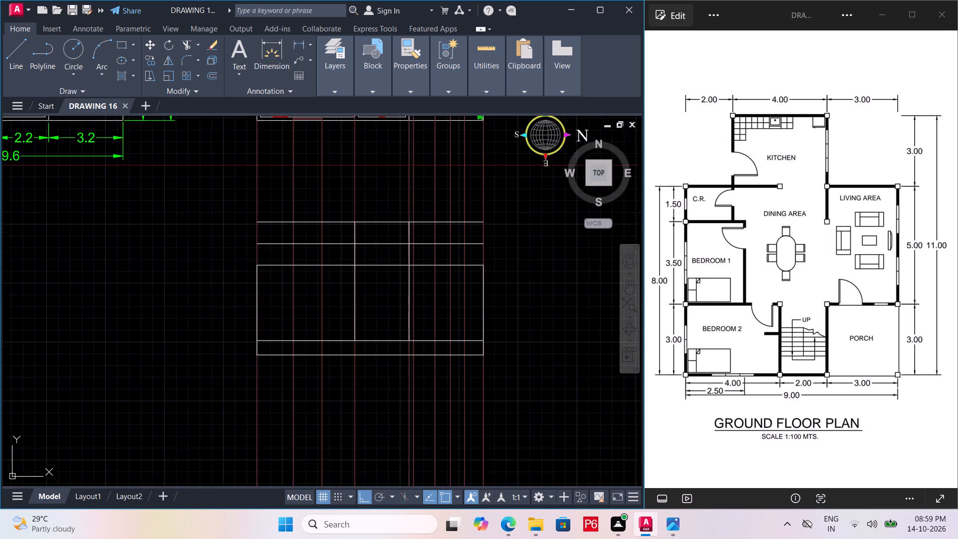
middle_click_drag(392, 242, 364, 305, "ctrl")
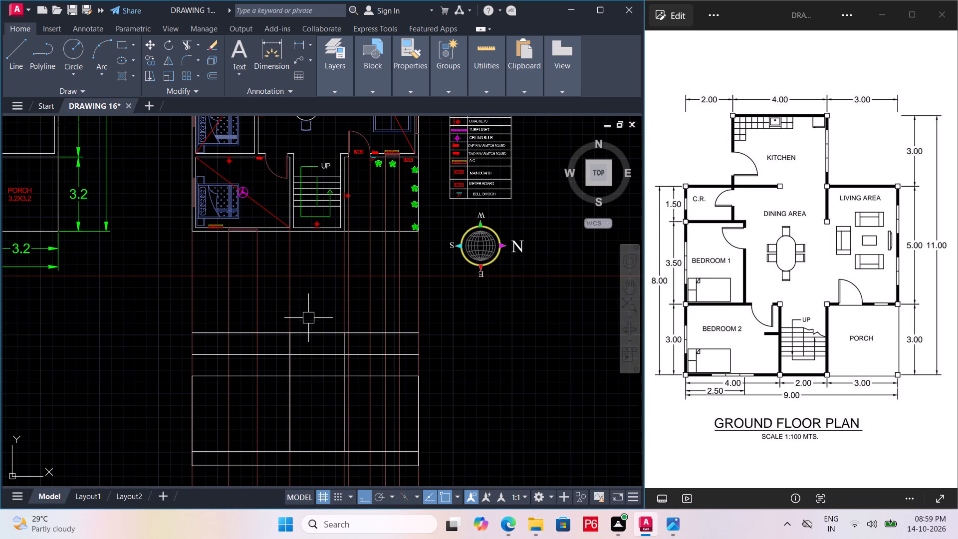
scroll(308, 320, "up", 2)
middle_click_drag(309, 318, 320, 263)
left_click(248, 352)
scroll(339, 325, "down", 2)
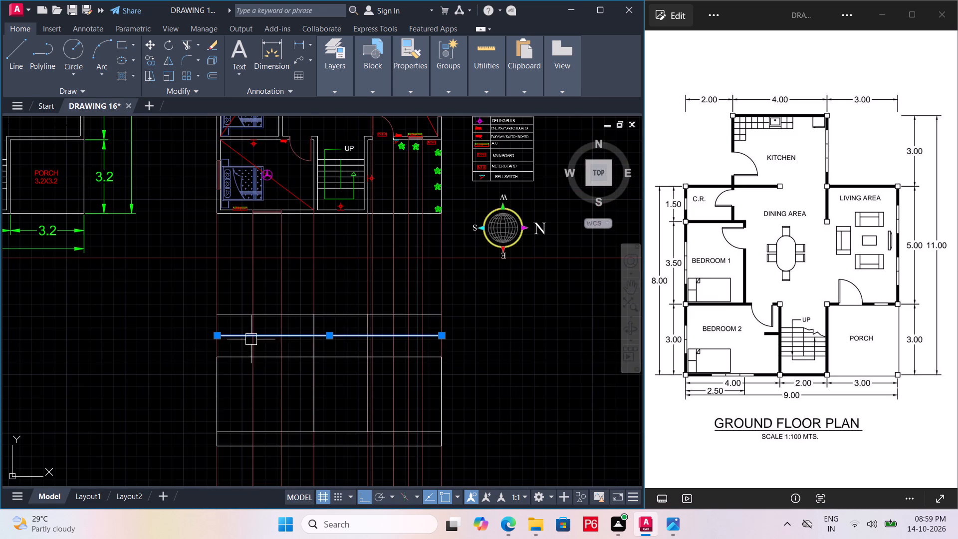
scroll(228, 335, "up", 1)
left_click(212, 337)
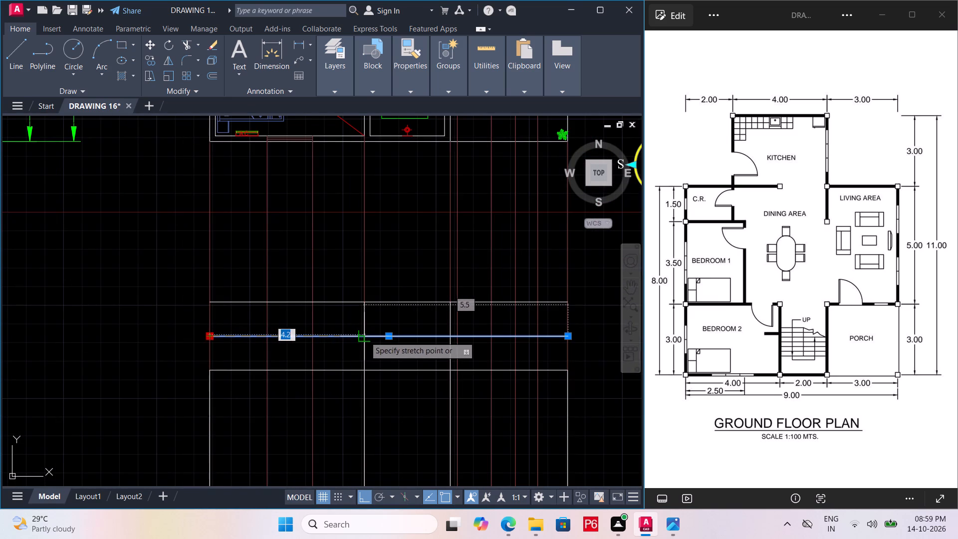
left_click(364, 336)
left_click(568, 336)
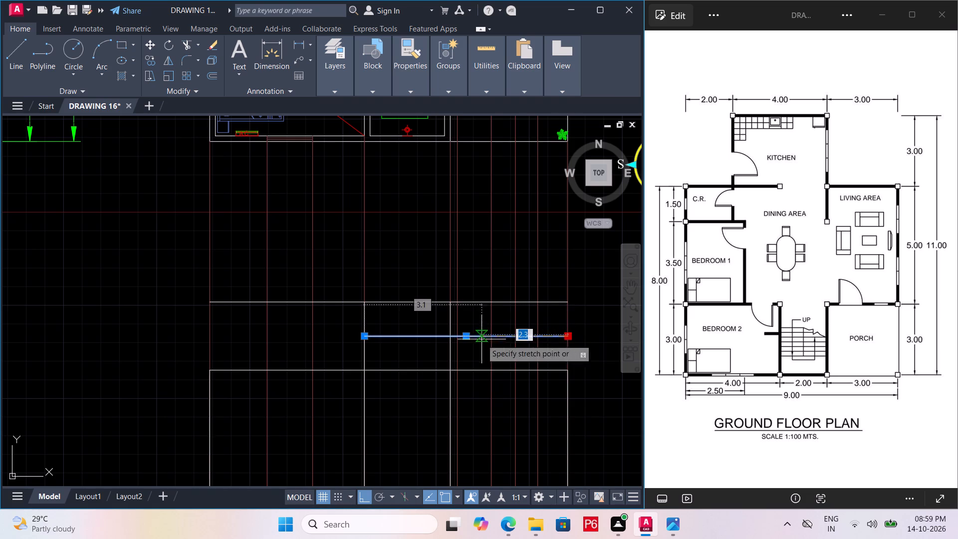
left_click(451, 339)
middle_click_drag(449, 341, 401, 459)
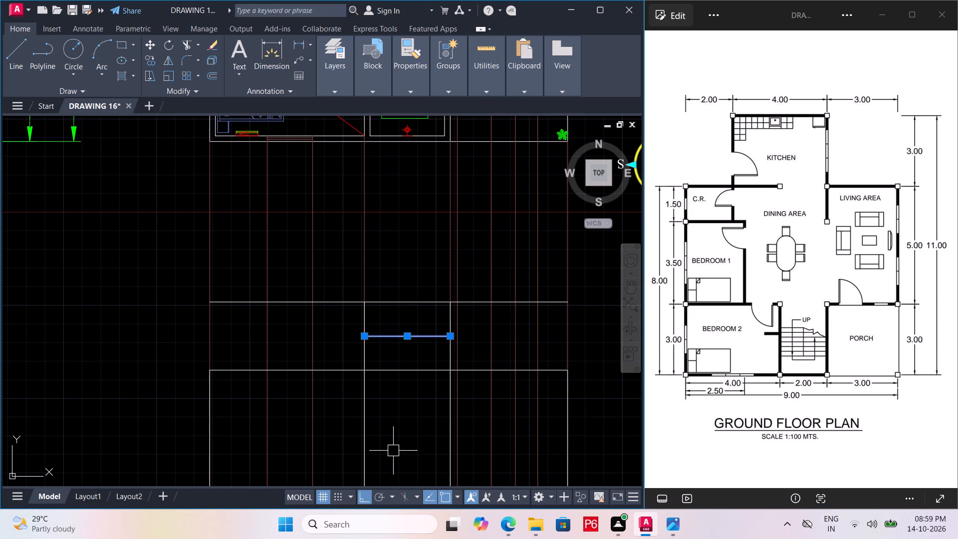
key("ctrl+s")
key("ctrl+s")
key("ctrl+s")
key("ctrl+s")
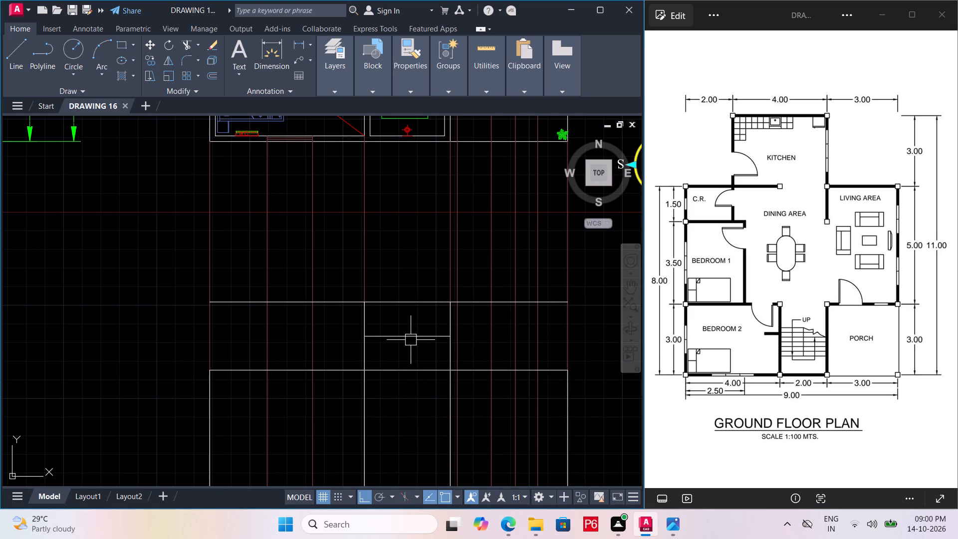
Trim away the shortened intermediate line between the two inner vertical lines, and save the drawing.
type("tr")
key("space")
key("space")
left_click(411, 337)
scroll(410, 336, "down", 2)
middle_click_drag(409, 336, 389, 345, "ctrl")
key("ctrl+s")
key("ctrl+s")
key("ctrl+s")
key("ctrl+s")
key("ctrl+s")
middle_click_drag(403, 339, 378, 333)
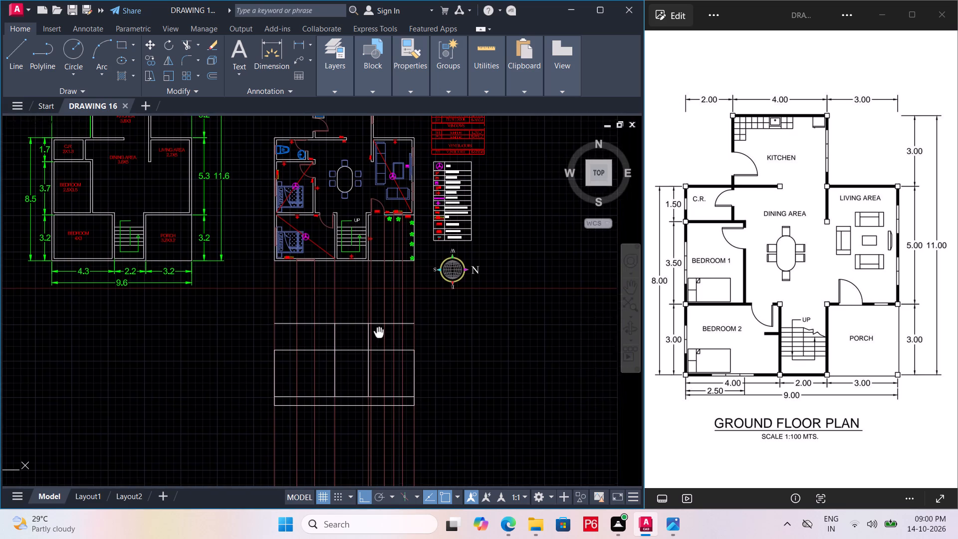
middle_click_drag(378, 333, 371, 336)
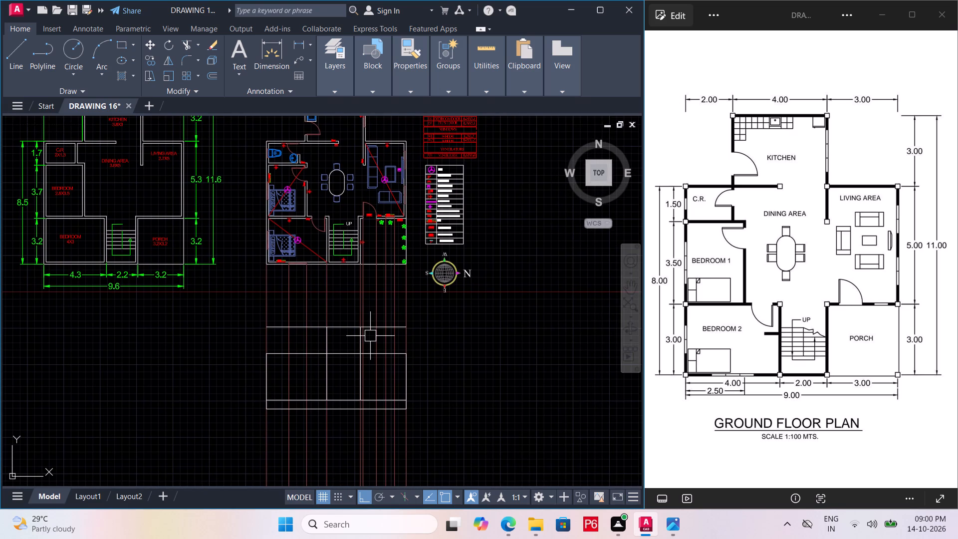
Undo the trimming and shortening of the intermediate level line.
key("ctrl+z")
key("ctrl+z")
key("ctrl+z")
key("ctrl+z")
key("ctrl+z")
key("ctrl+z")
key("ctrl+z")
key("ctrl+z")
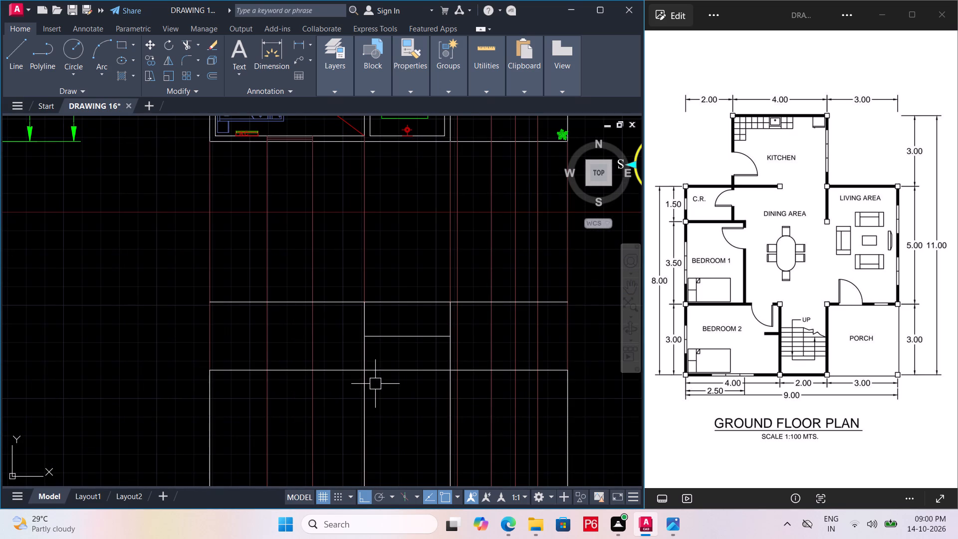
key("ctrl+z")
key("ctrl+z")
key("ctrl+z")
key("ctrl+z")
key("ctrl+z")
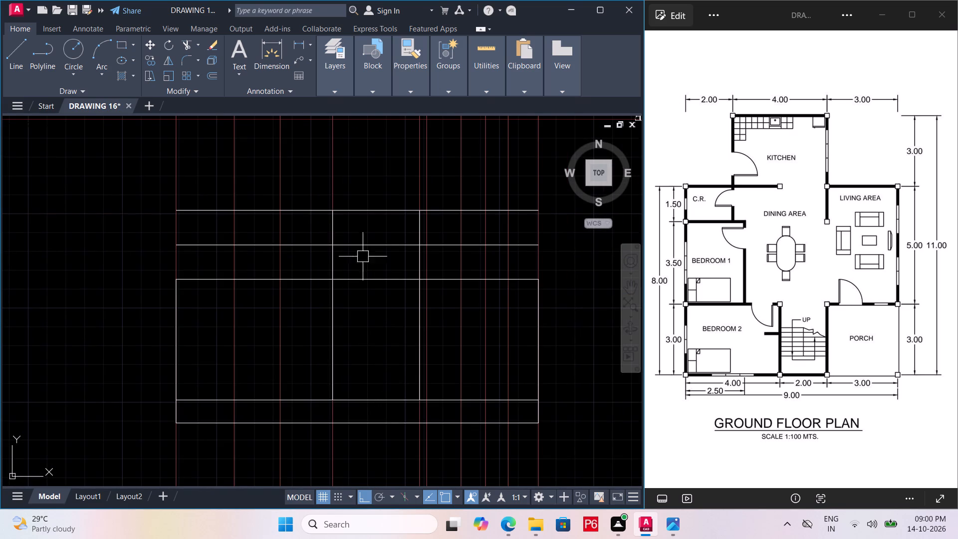
Shorten the uppermost level line at both ends so it spans only between the two inner vertical lines.
middle_click_drag(369, 235, 335, 294)
key("Escape")
left_click(346, 268)
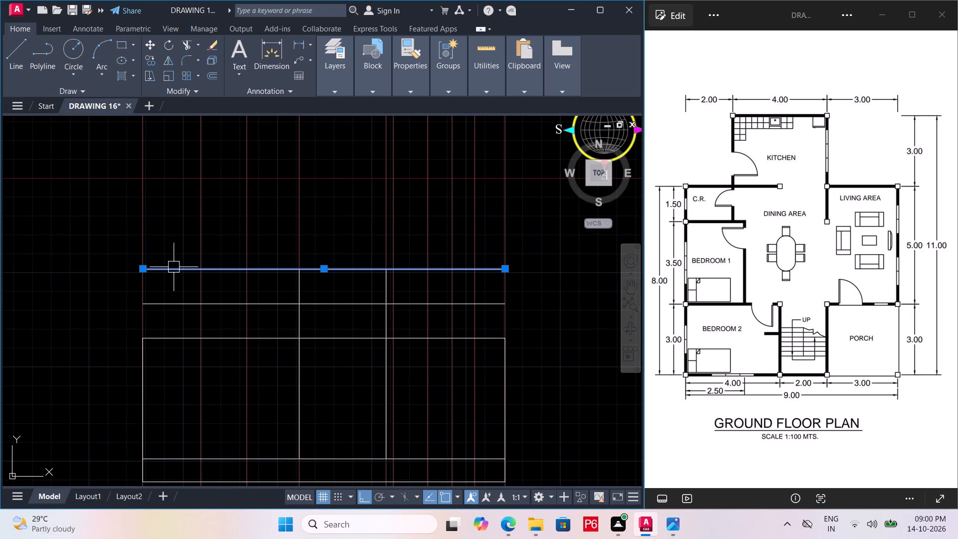
left_click(145, 267)
left_click(295, 270)
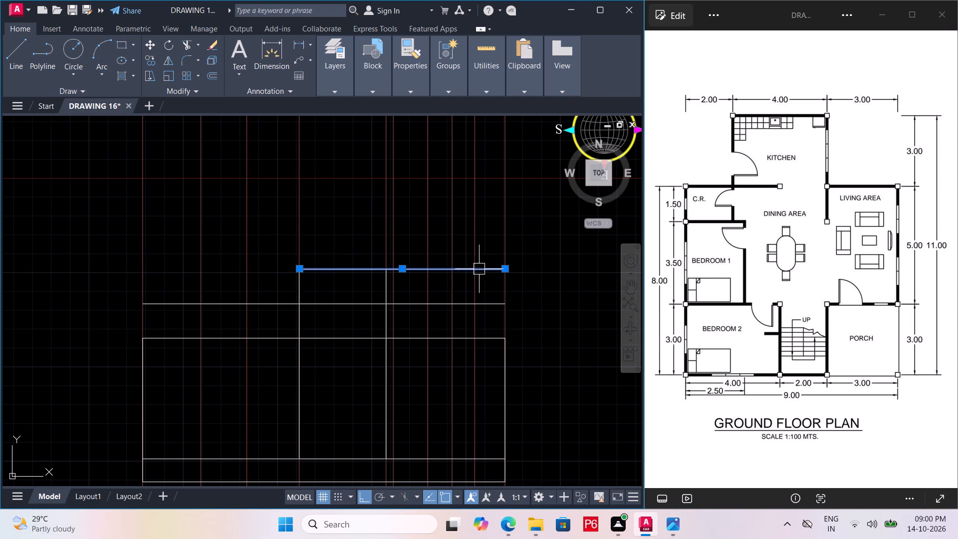
left_click(506, 269)
left_click(387, 269)
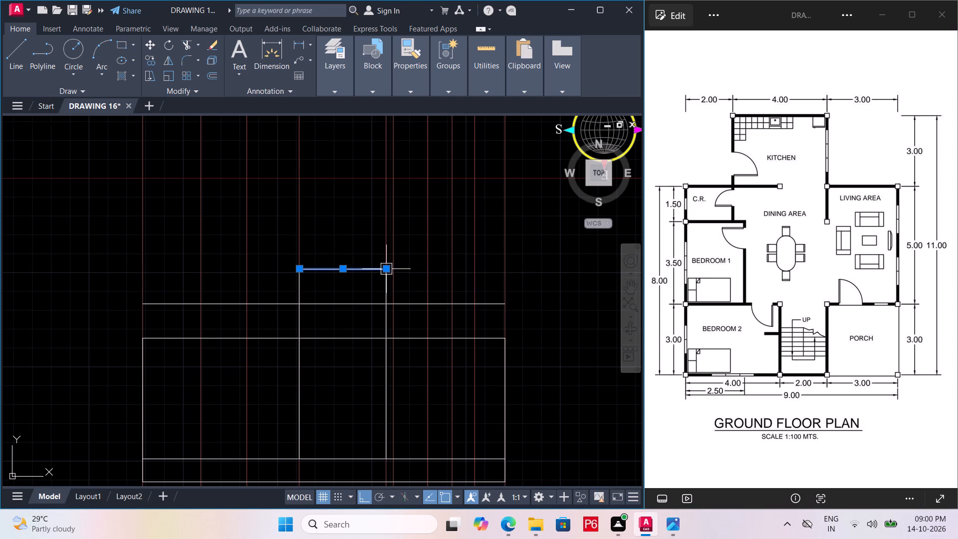
key("Escape")
Trim the intermediate level line between the two inner vertical lines, and save the drawing.
type("tr")
key("space")
key("space")
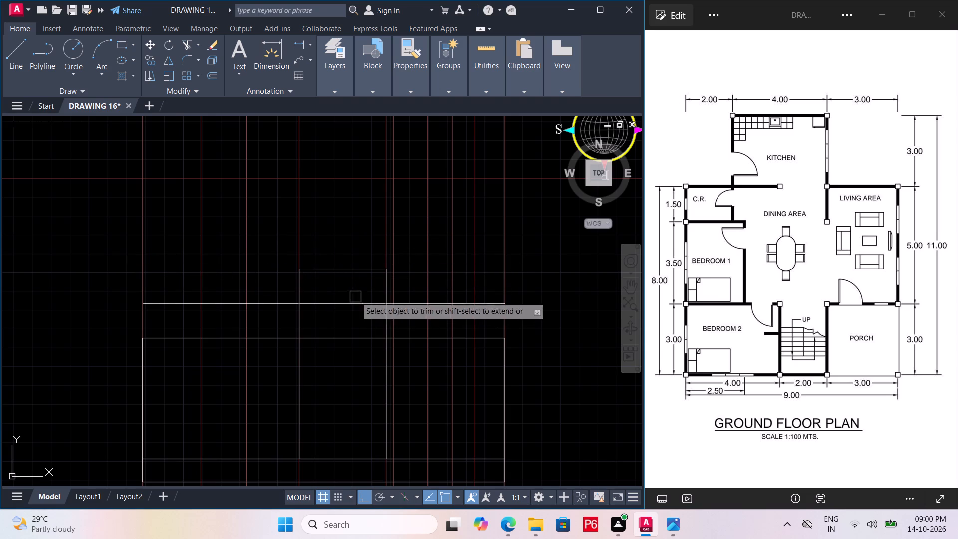
left_click(355, 297)
left_click(344, 315)
key("ctrl+s")
key("ctrl+s")
key("ctrl+s")
key("ctrl+s")
scroll(348, 314, "down", 1, "ctrl")
key("ctrl+s")
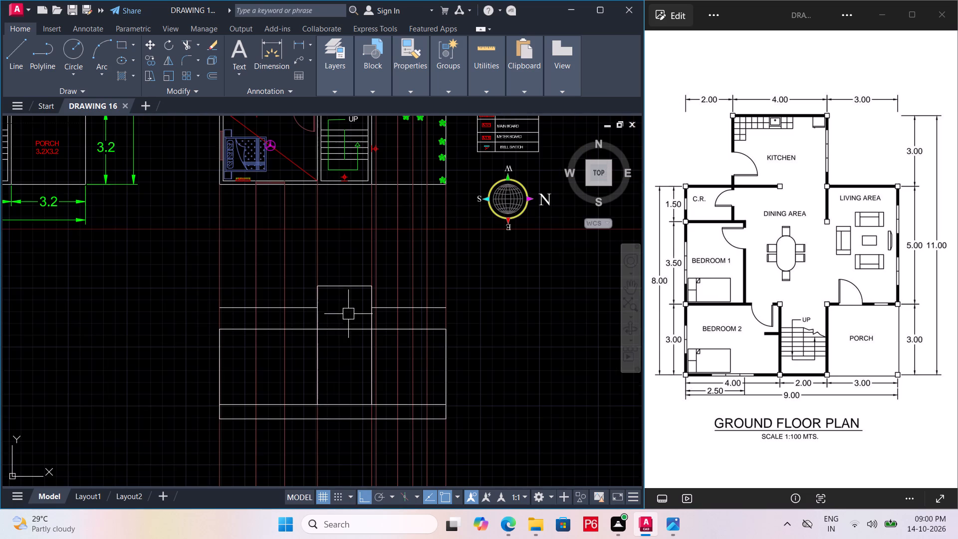
key("ctrl+s")
Extend the elevation outline's left and right edges up to the intermediate level line, and save the drawing.
key("e")
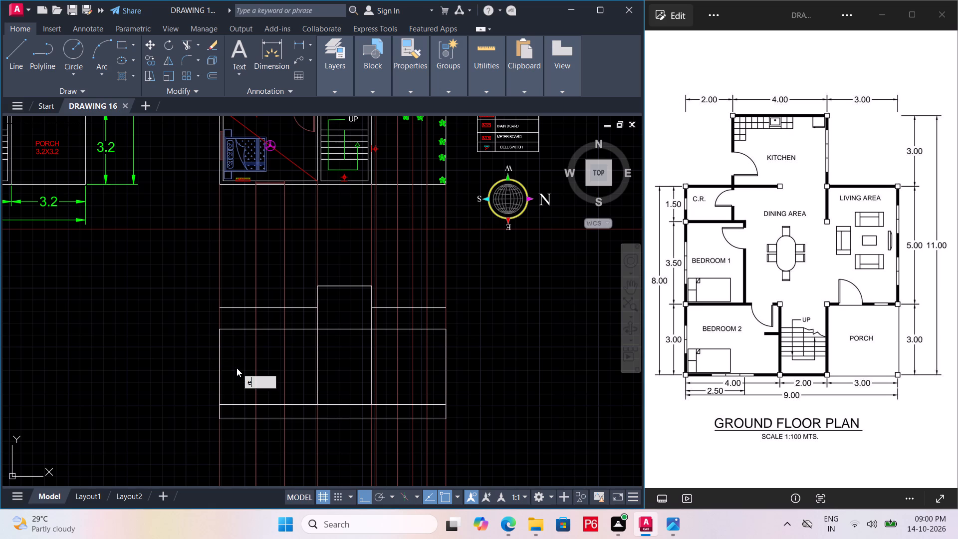
key("x")
key("space")
key("space")
double_click(224, 355)
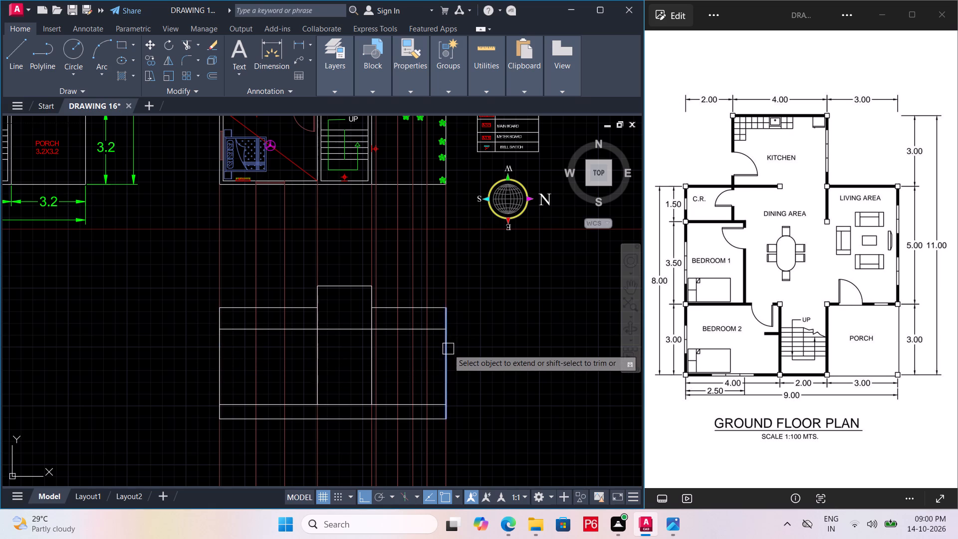
left_click(448, 349)
key("ctrl+s")
key("ctrl+s")
key("ctrl+s")
key("ctrl+s")
key("ctrl+s")
Trim the outline's original top edge between the two inner vertical lines, and save the drawing.
middle_click_drag(410, 359, 383, 406, "ctrl")
scroll(410, 359, "down", 1)
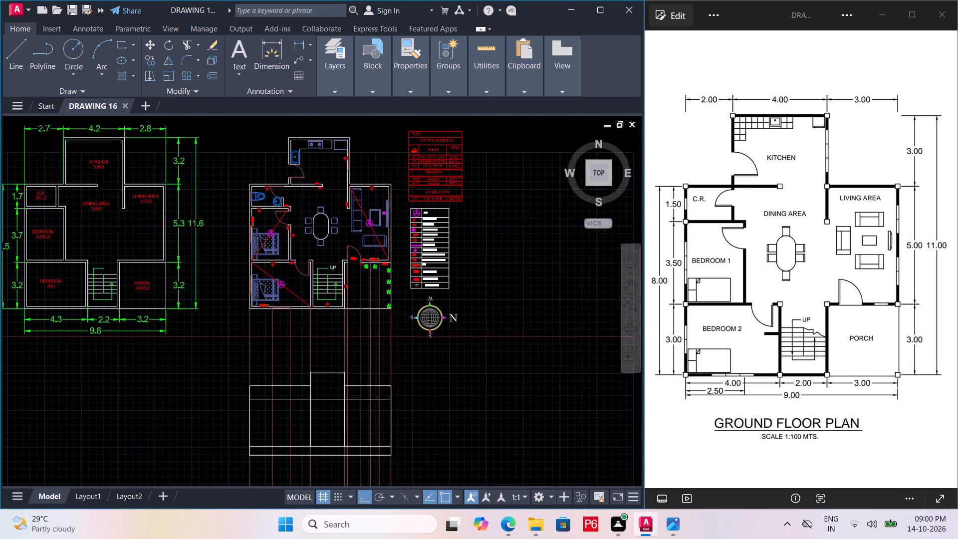
middle_click_drag(383, 406, 420, 326, "ctrl")
middle_click_drag(434, 302, 507, 207)
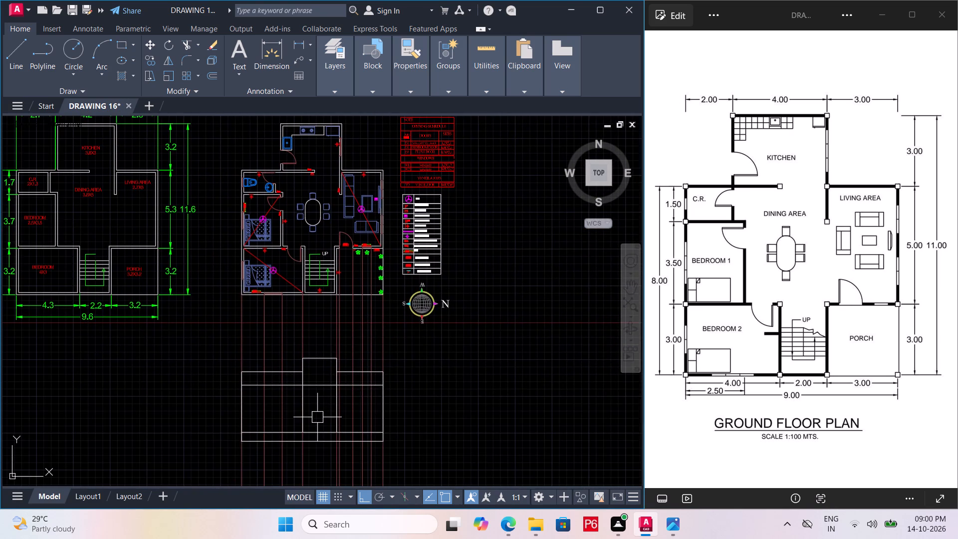
scroll(317, 417, "up", 1)
middle_click_drag(323, 403, 350, 349)
type("tr")
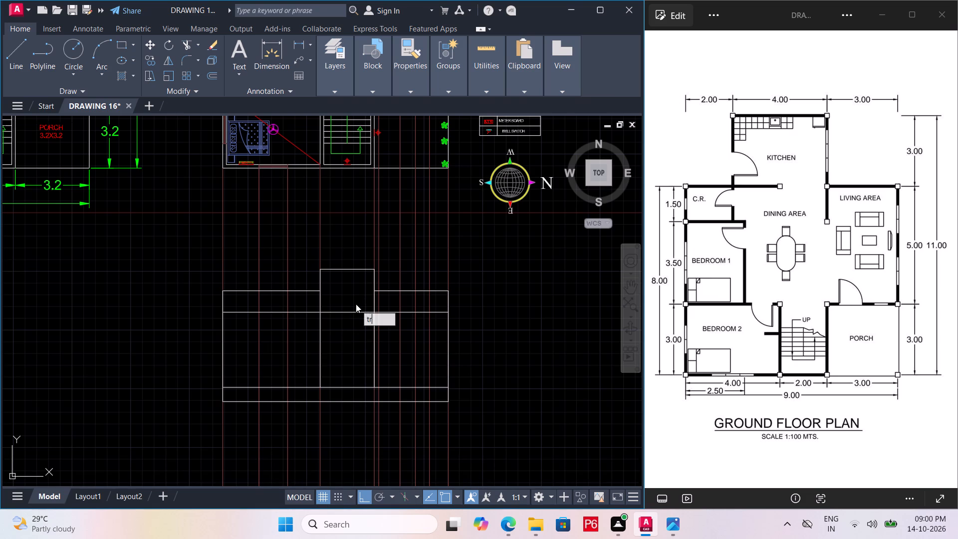
key("space")
left_click(356, 303)
left_click(334, 349)
key("ctrl+s")
key("ctrl+s")
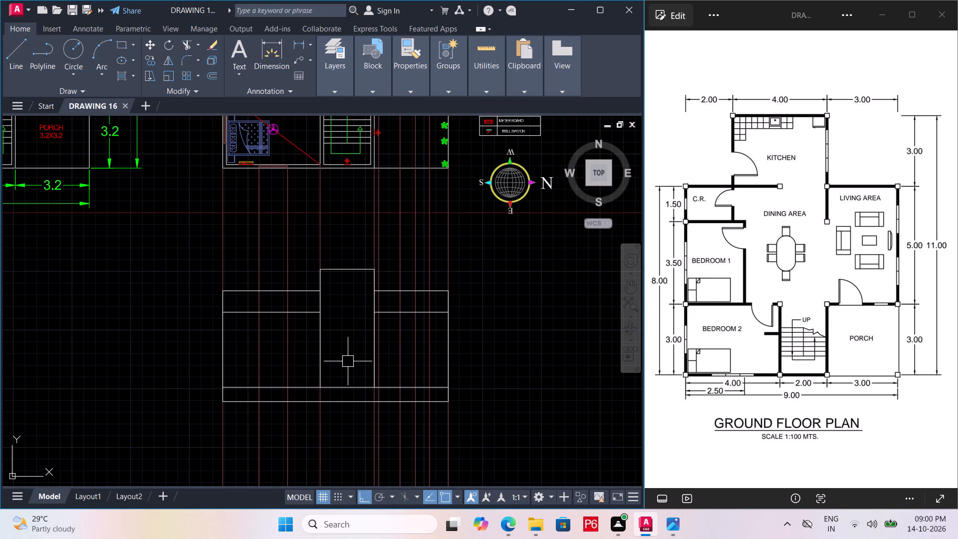
key("ctrl+s")
key("ctrl+s")
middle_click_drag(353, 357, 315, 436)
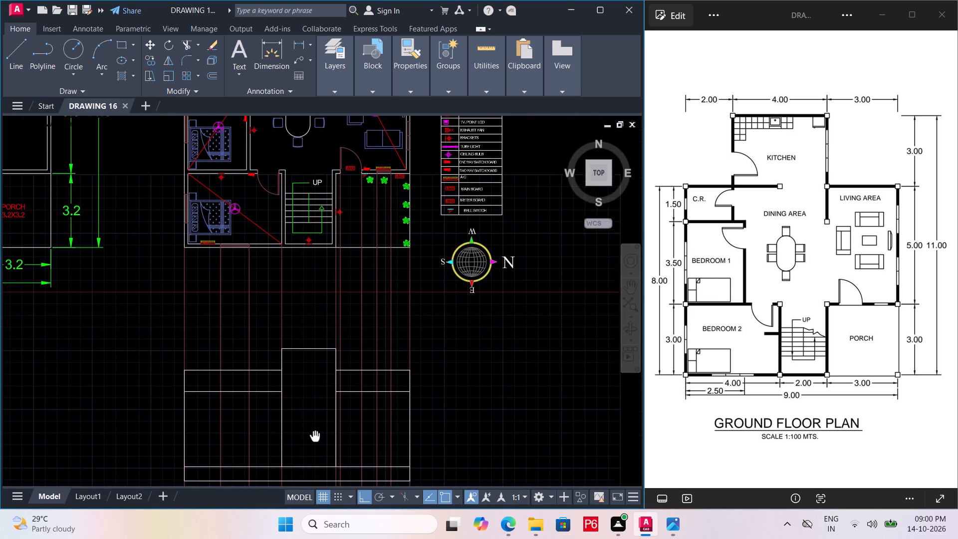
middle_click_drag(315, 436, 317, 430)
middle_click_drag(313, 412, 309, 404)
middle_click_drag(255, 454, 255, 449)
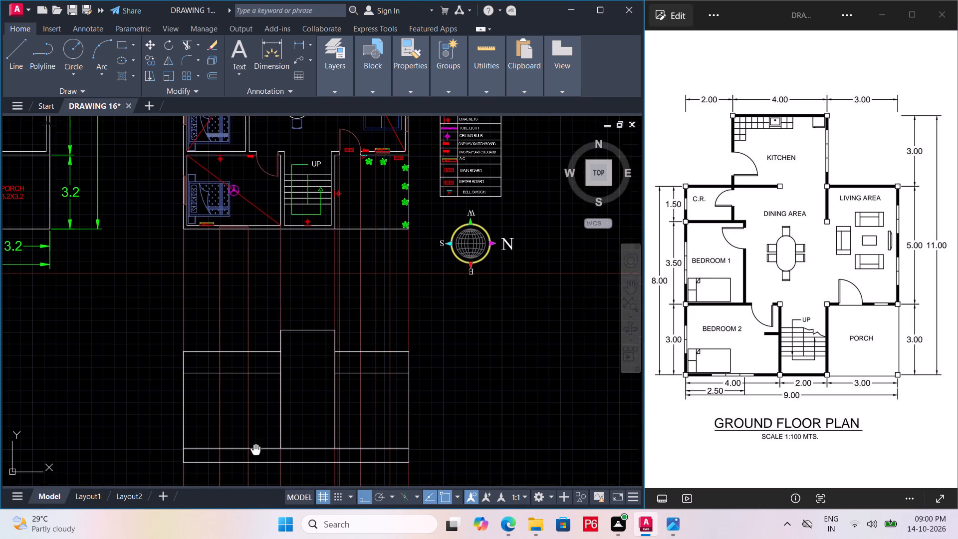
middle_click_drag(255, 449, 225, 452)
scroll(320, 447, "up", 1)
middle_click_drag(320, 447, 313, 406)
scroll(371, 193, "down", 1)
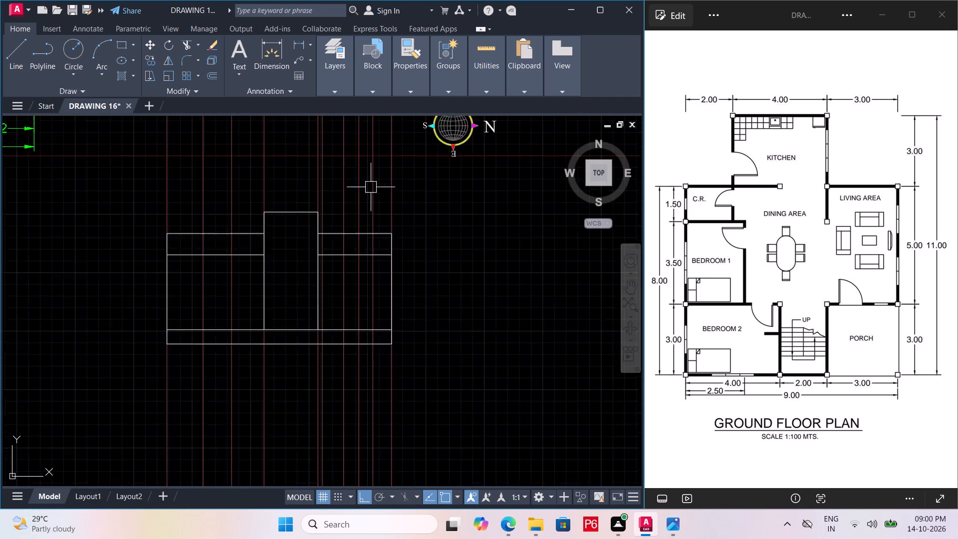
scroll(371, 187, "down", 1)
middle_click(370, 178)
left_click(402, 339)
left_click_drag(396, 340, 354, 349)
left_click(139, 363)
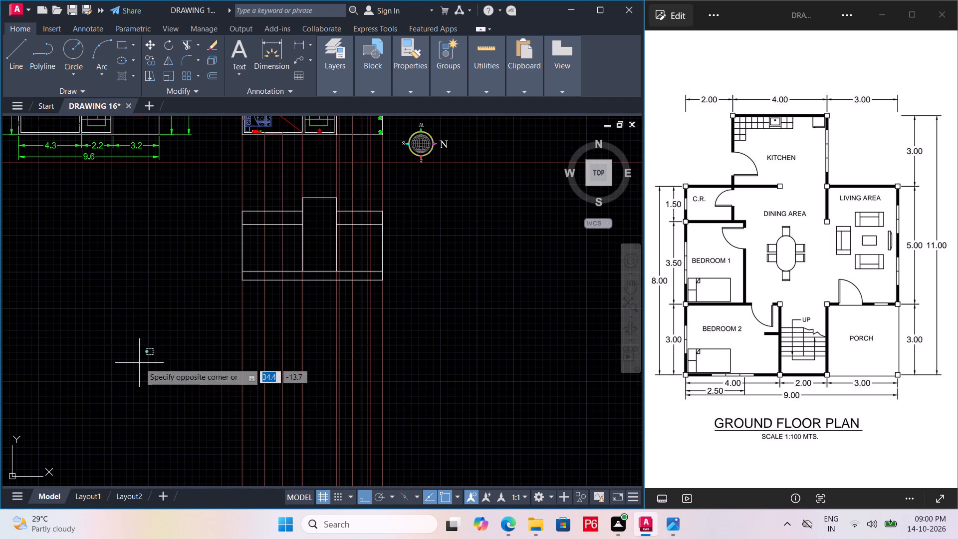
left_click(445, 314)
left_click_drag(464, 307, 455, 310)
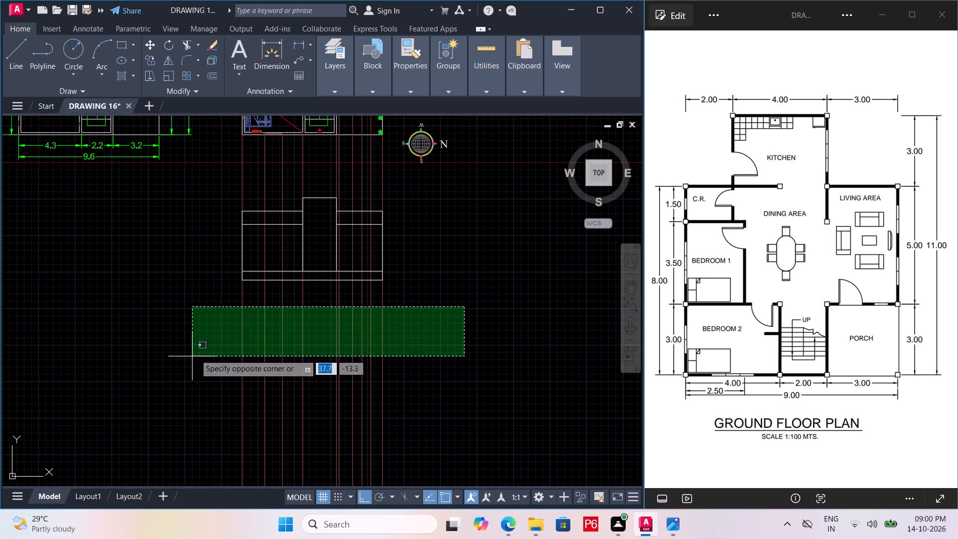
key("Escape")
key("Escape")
Draw a door outline 2.134 m high on the floor line between the first two projected rays beyond the tall central block, and save.
scroll(362, 257, "up", 2)
key("l")
key("space")
scroll(328, 275, "up", 1)
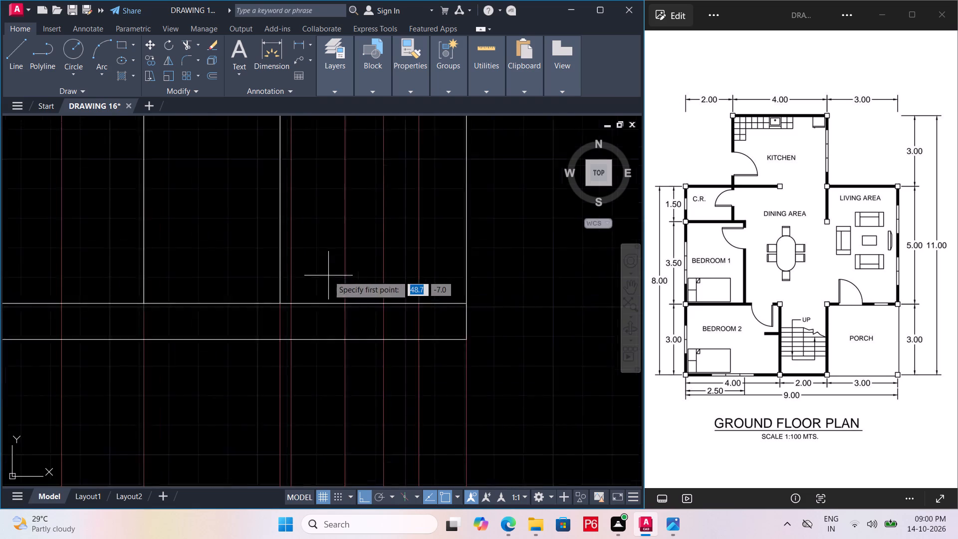
scroll(328, 275, "up", 1)
left_click(265, 320)
middle_click_drag(264, 184, 292, 313)
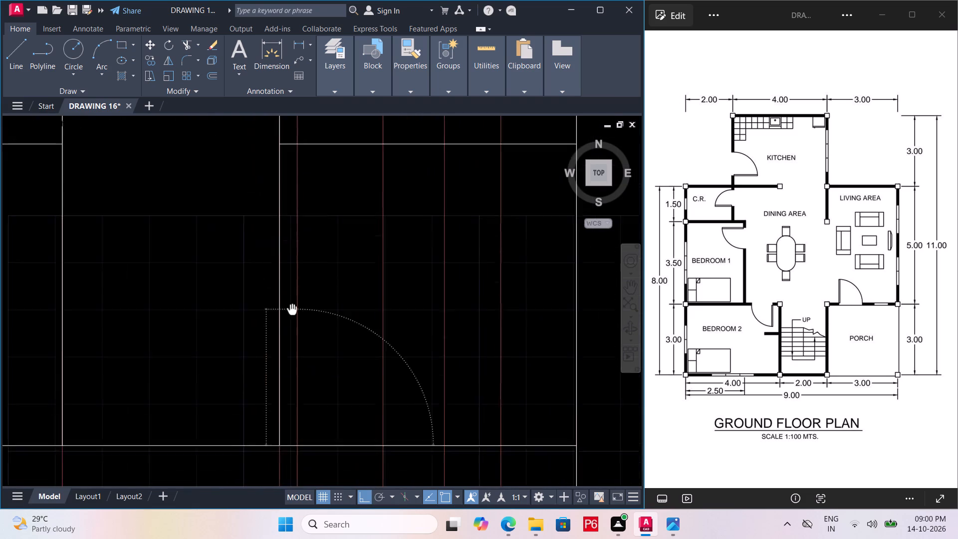
middle_click_drag(292, 313, 293, 322)
scroll(303, 304, "down", 3)
middle_click_drag(303, 304, 279, 401)
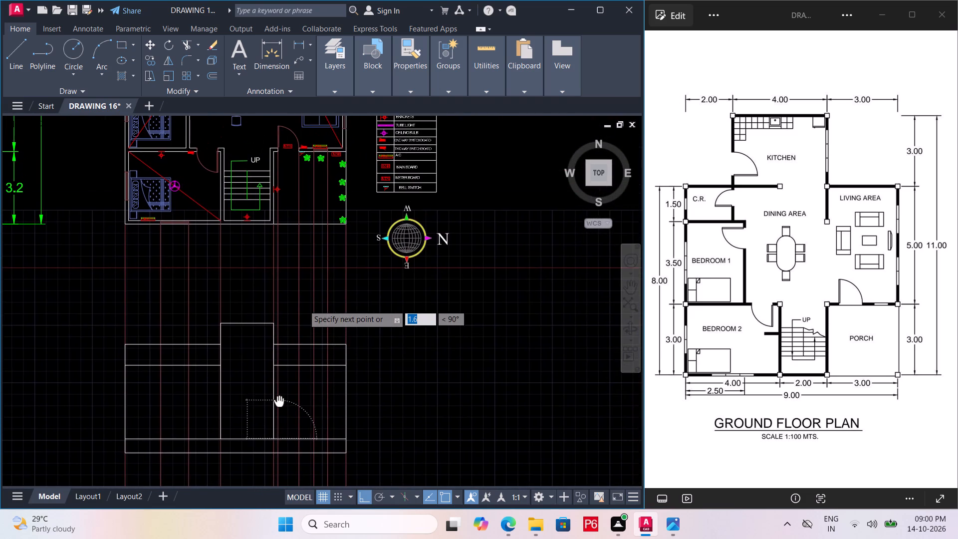
middle_click_drag(279, 401, 290, 323)
middle_click_drag(291, 415, 291, 424)
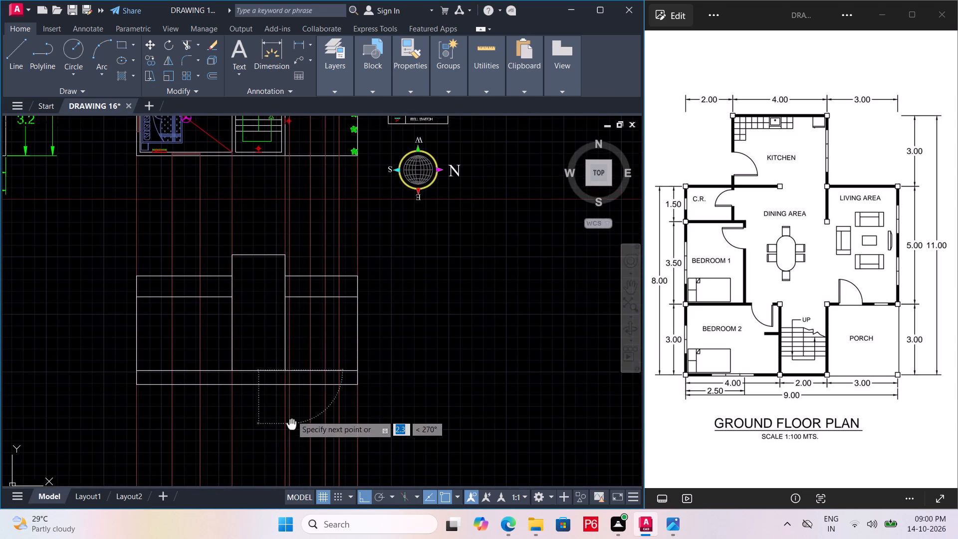
middle_click_drag(291, 424, 291, 422)
middle_click_drag(291, 307, 280, 395)
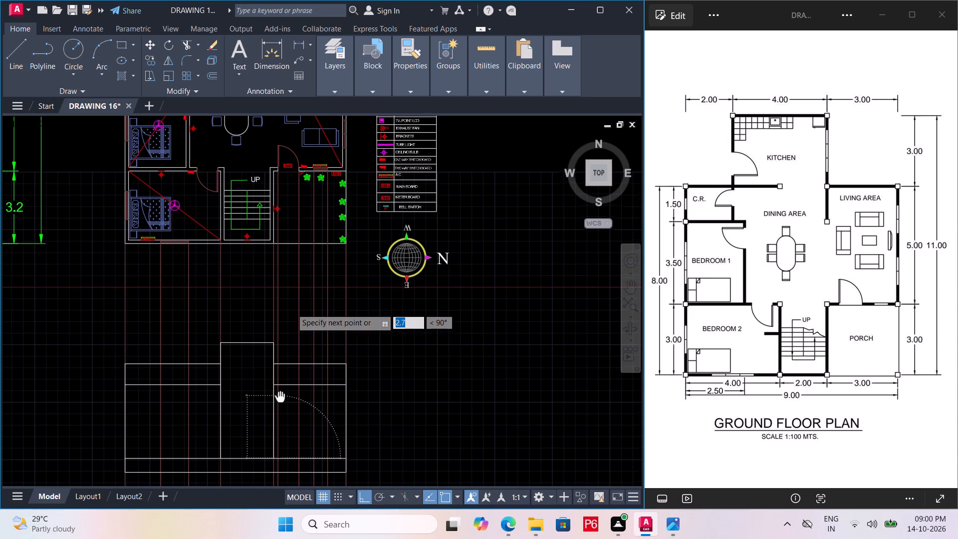
middle_click_drag(280, 395, 283, 322)
scroll(302, 348, "up", 3)
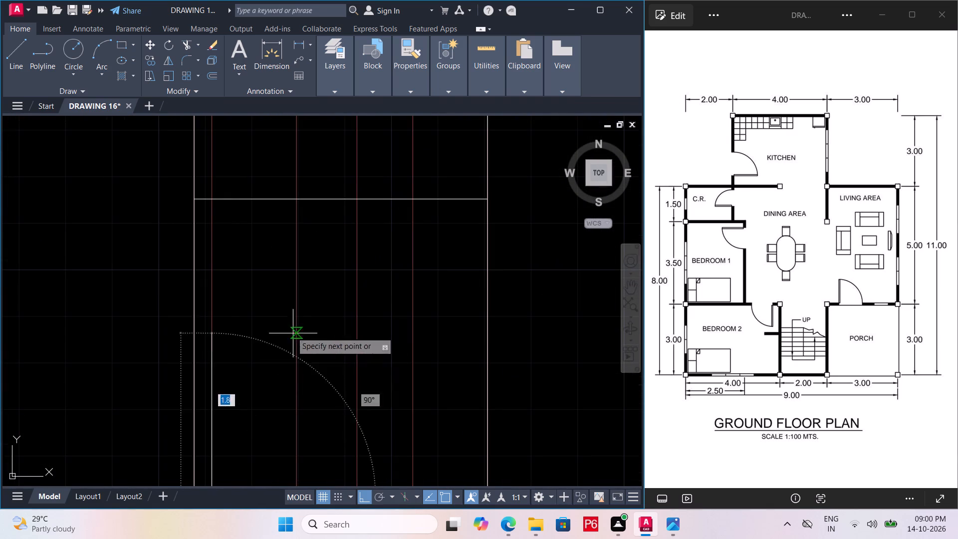
middle_click_drag(218, 264, 231, 212)
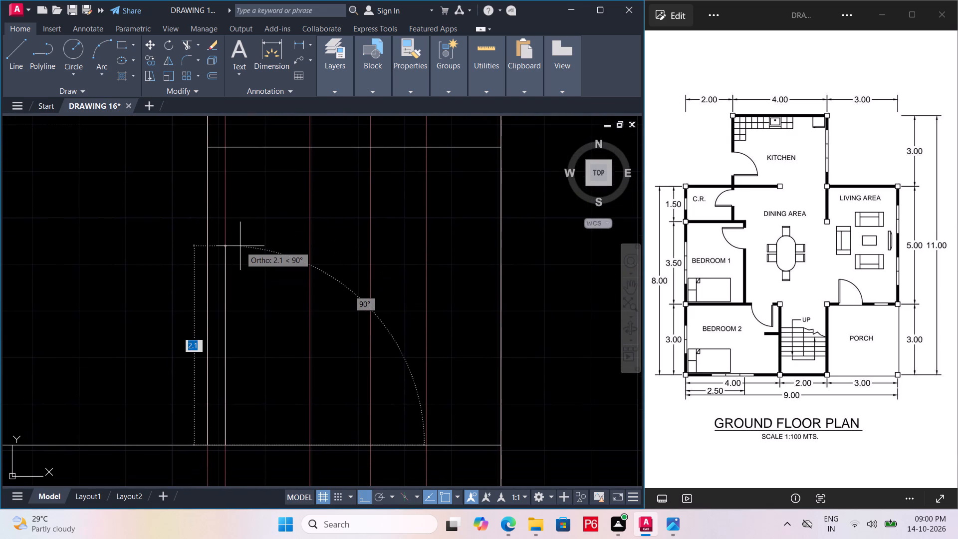
type("2.134")
key("Return")
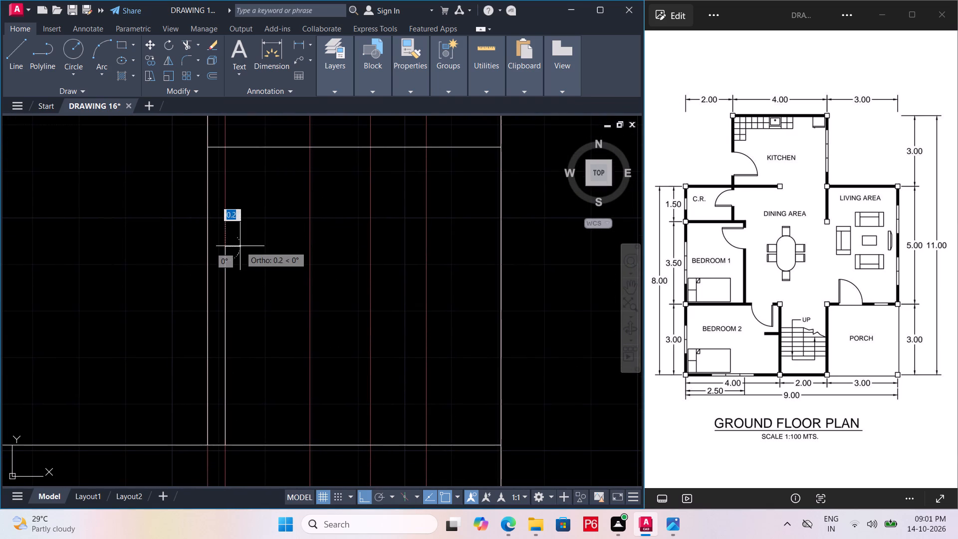
left_click(313, 245)
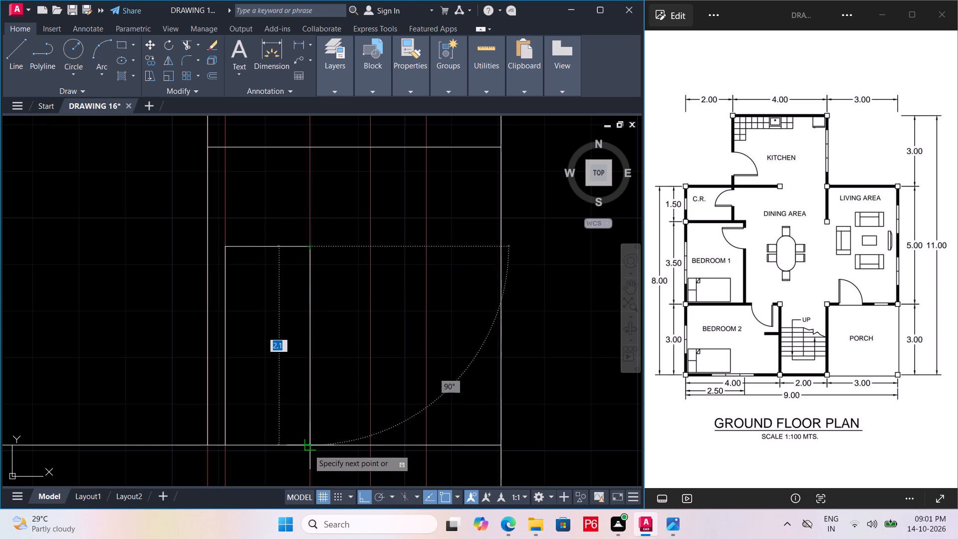
left_click(308, 442)
key("ctrl+s")
scroll(304, 423, "down", 2, "ctrl")
key("ctrl+s")
key("ctrl+s")
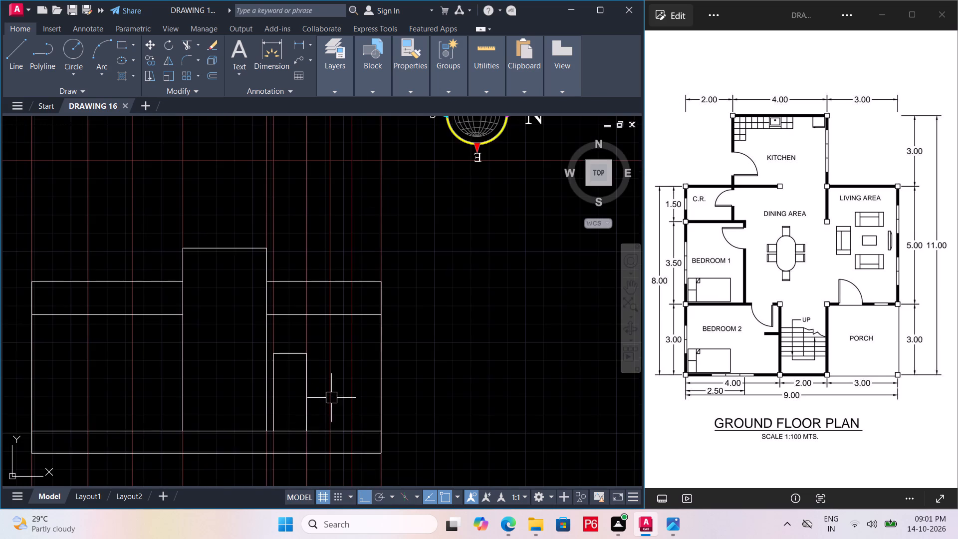
Draw a small window beyond the door between two projected rays, with its head 2.134 m above the floor line and height 0.91 m.
scroll(338, 390, "up", 1)
type("l")
key("space")
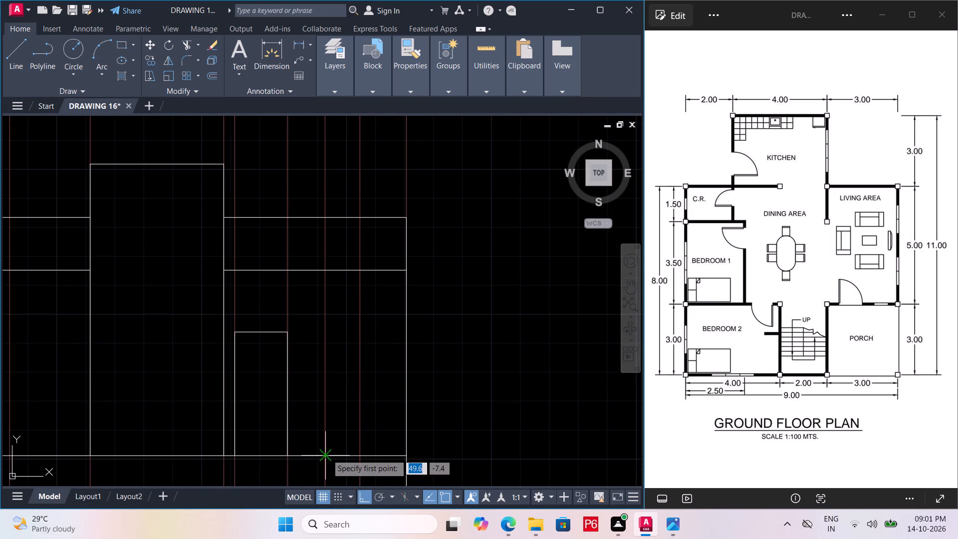
left_click_drag(327, 454, 329, 447)
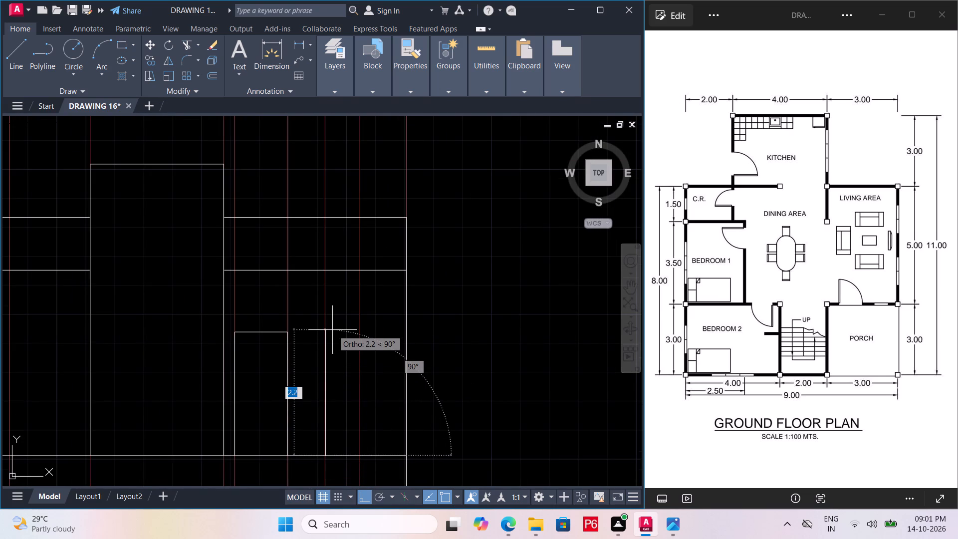
type("2.134")
key("Return")
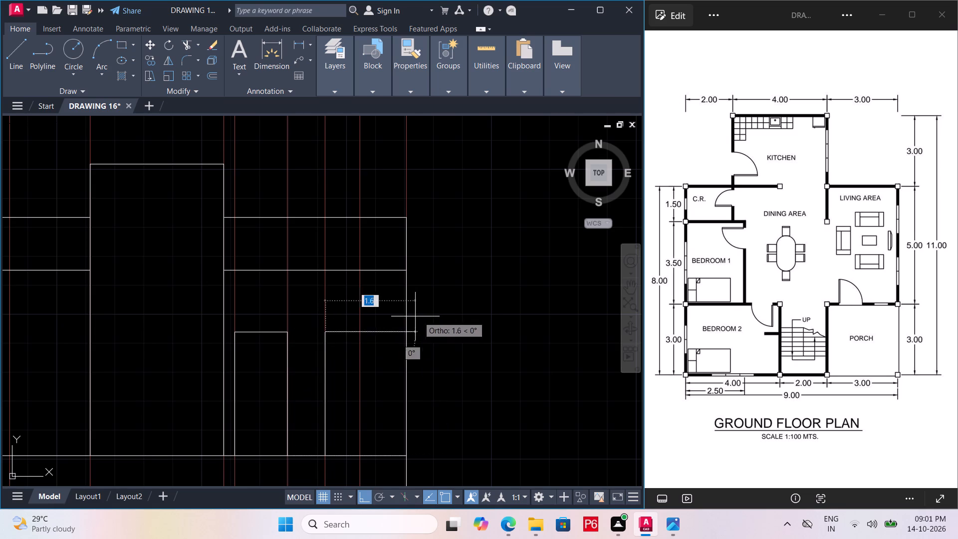
left_click(359, 334)
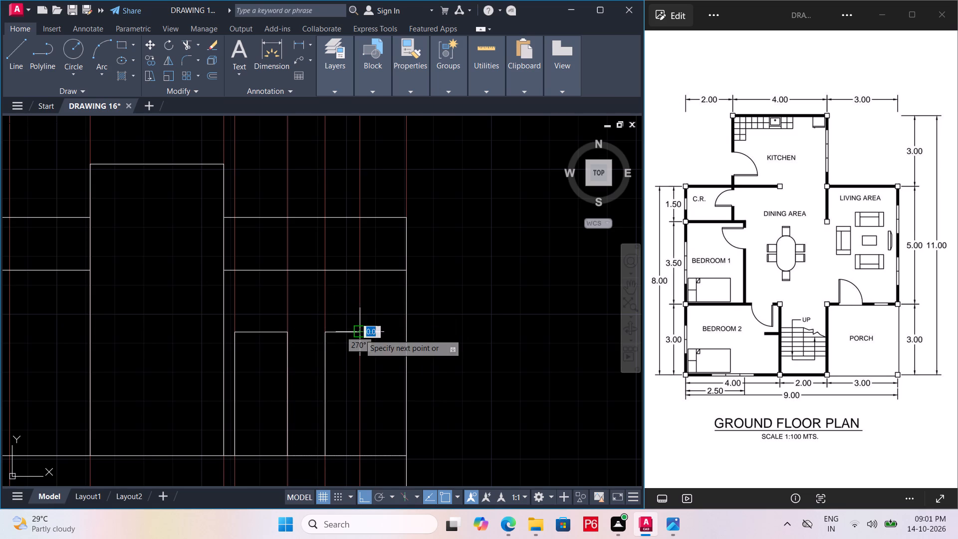
key("Escape")
key("l")
key("Return")
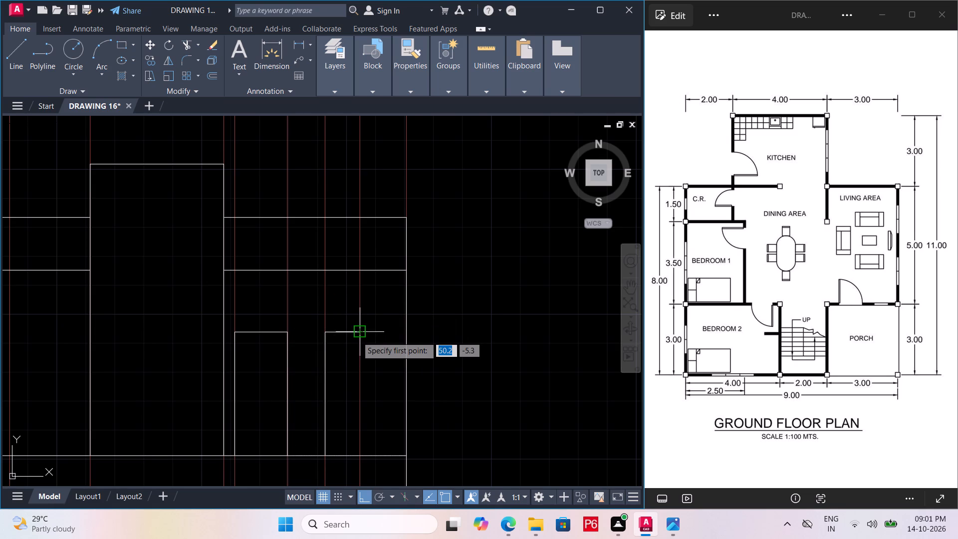
left_click(362, 333)
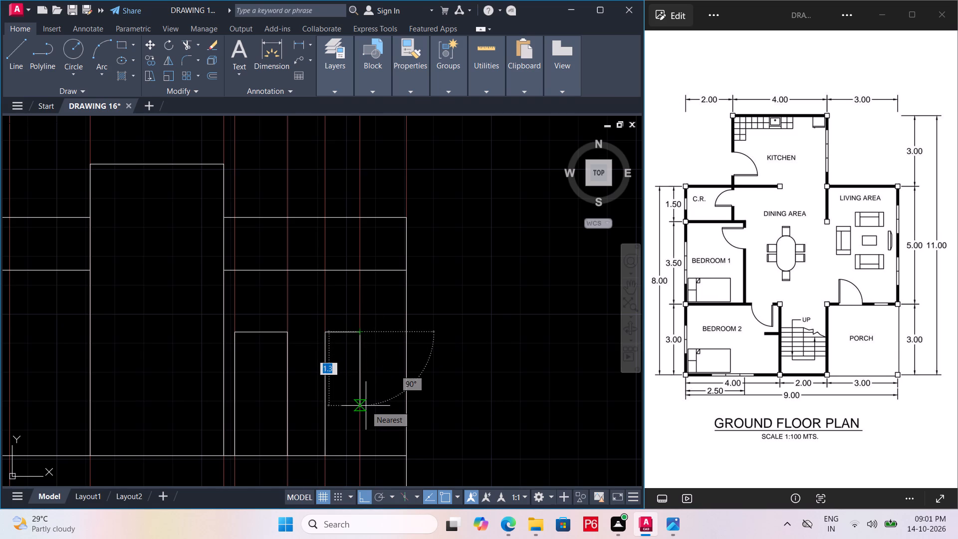
type("0.91")
key("Return")
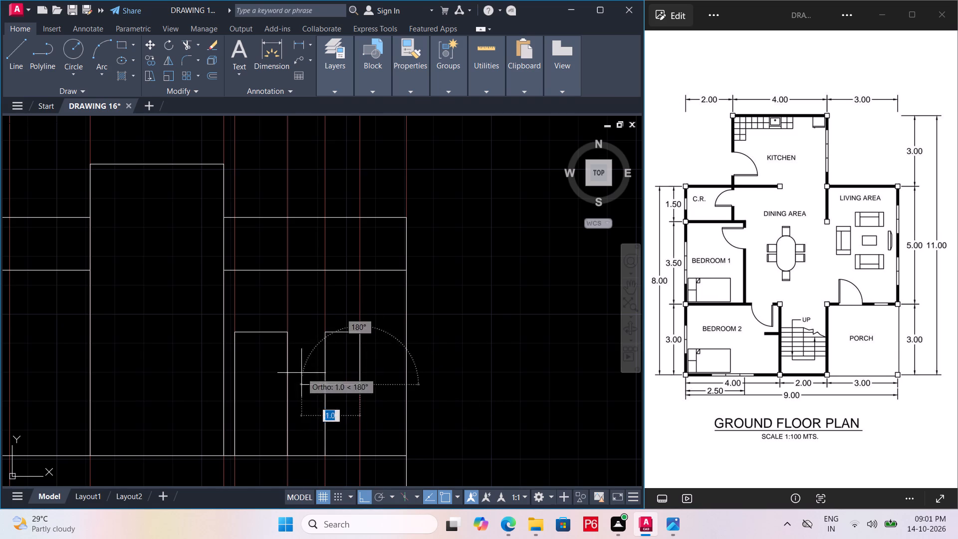
double_click(324, 382)
key("Escape")
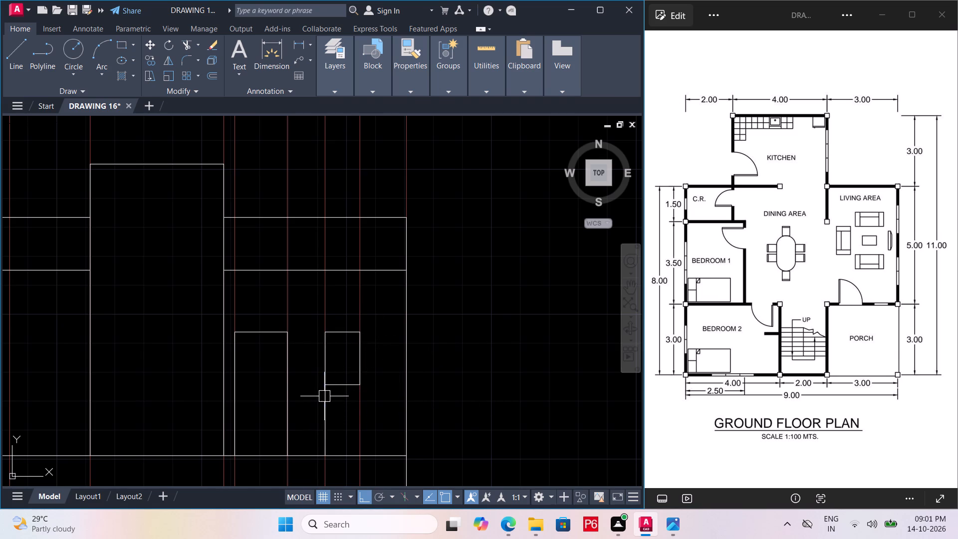
Shorten the small window's long side line so it ends at the window's bottom corner, and save the drawing.
left_click(324, 396)
left_click_drag(326, 458, 329, 452)
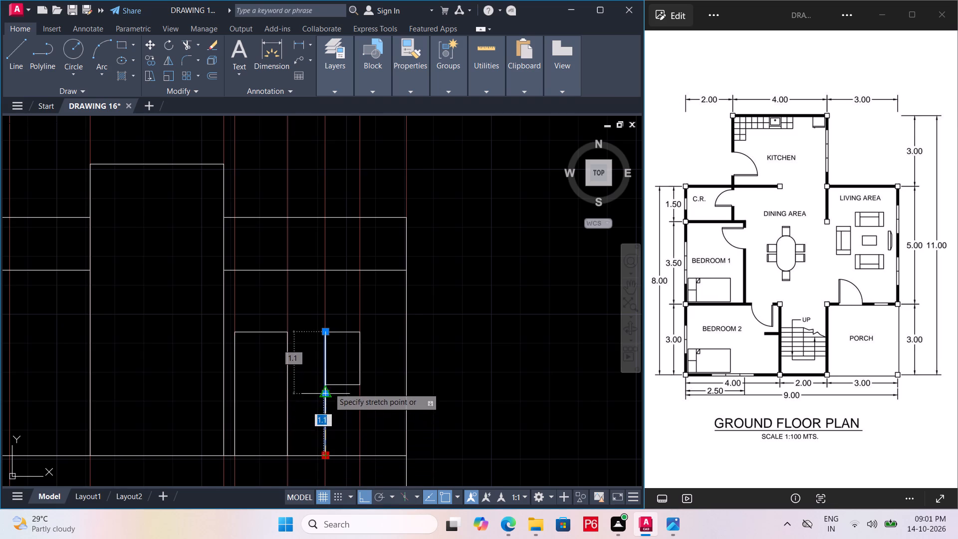
scroll(332, 383, "up", 3)
left_click(307, 392)
scroll(299, 393, "down", 2)
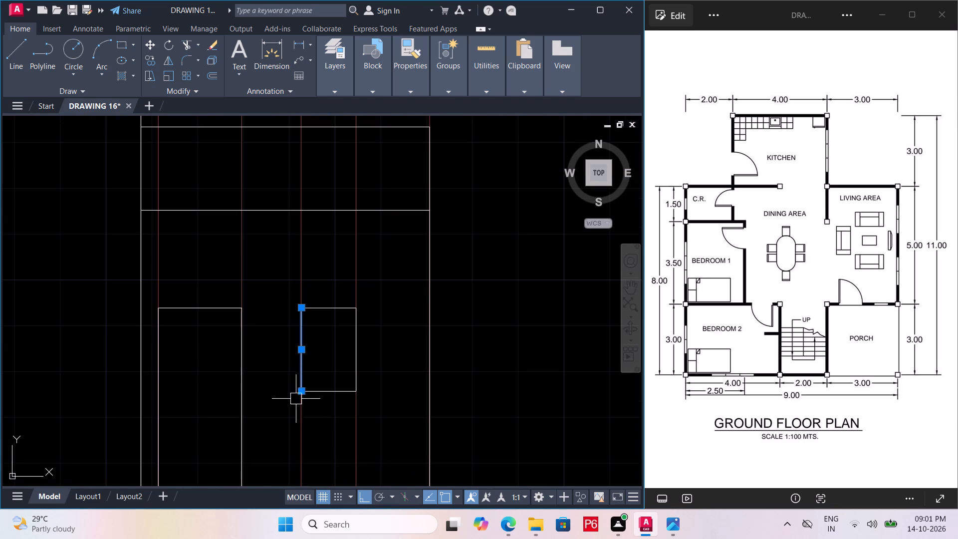
key("ctrl+s")
key("ctrl+s")
key("ctrl+s")
key("ctrl+s")
Draw the bedroom-side window between its two projected rays, with the sill 0.91 m above the floor line and height 1.22 m.
scroll(351, 428, "down", 2, "ctrl")
middle_click_drag(351, 425, 535, 349)
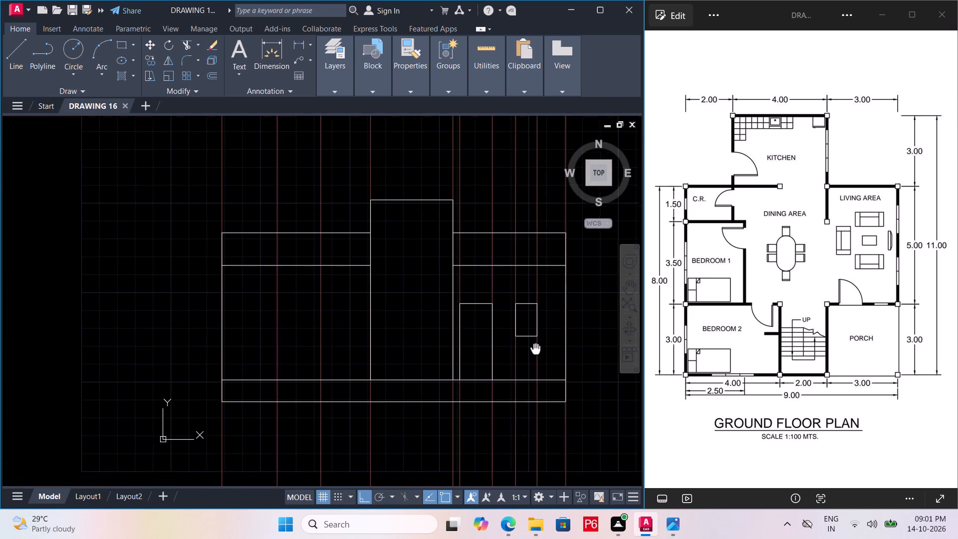
middle_click_drag(535, 349, 534, 352)
middle_click_drag(294, 330, 311, 357)
key("l")
key("space")
scroll(304, 393, "up", 2)
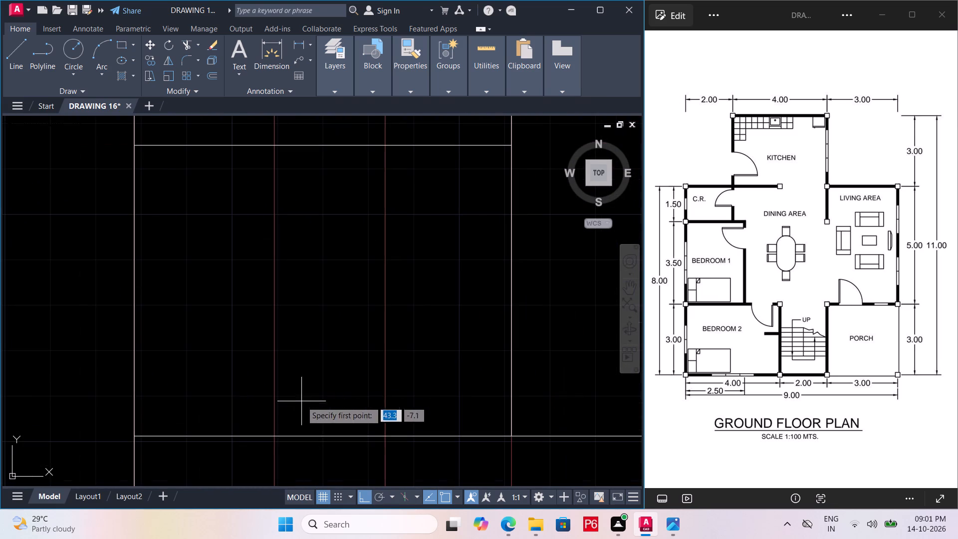
left_click_drag(272, 439, 277, 420)
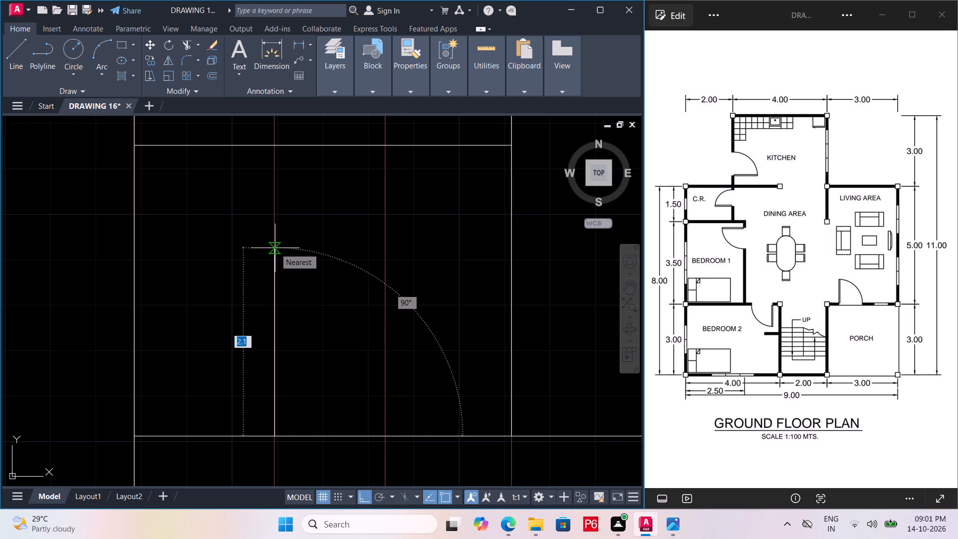
type("0.91")
key("Return")
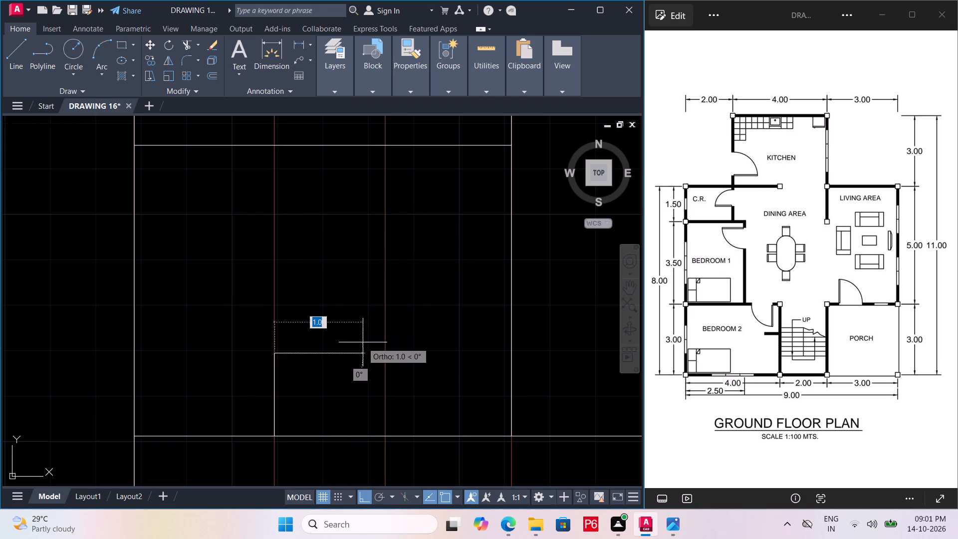
left_click(384, 354)
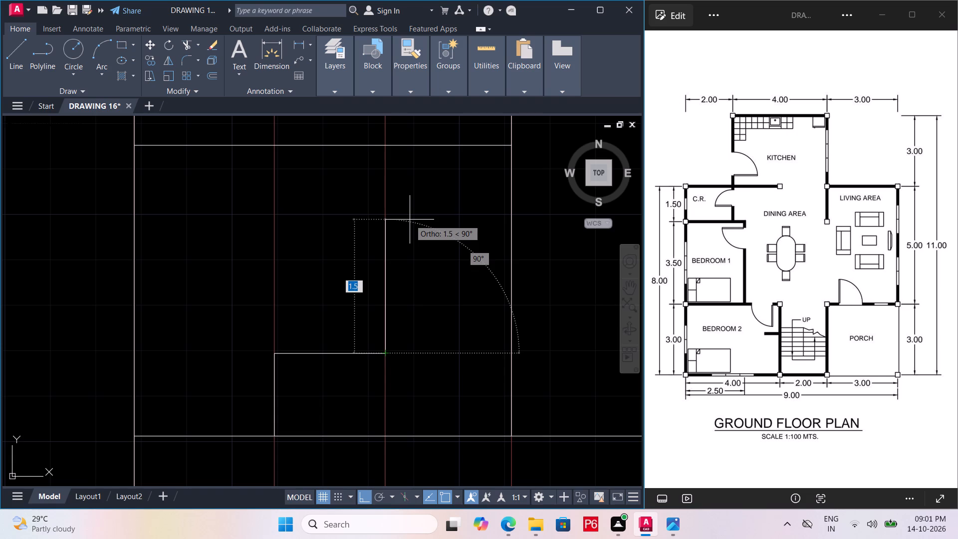
type("1.22")
key("Return")
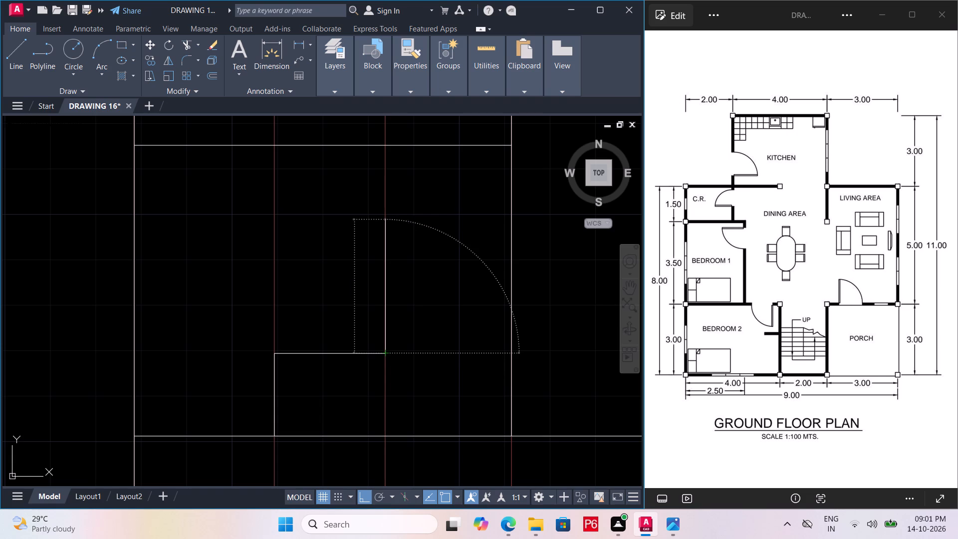
left_click(271, 241)
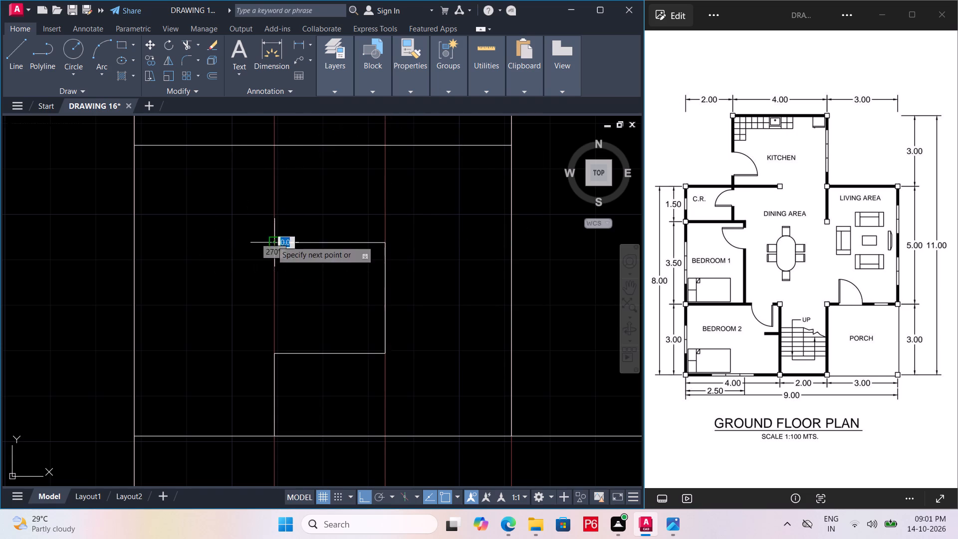
double_click(275, 355)
key("Escape")
Delete the guide line between the bedroom-side window's sill and the floor line, and save the drawing.
left_click(273, 377)
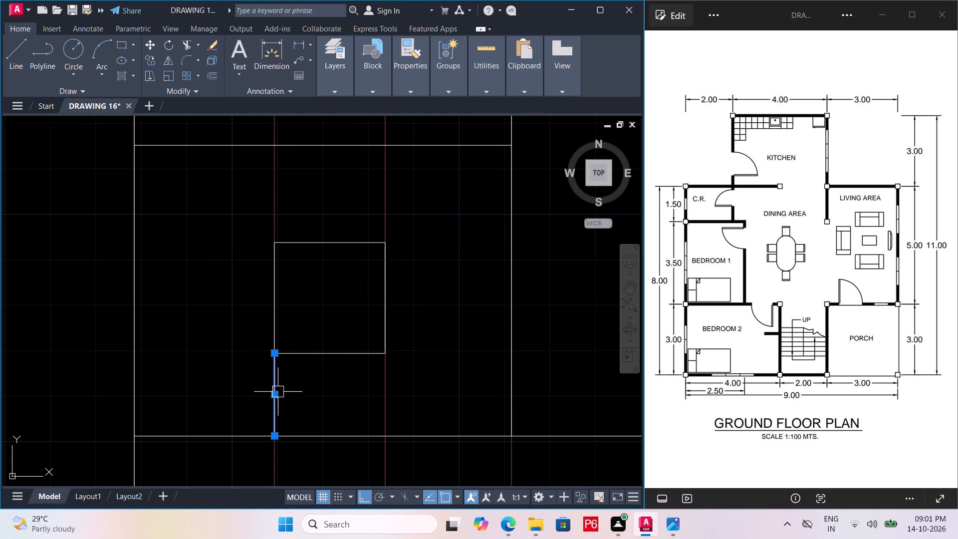
key("Delete")
scroll(283, 407, "down", 2)
key("ctrl+s")
key("ctrl+s")
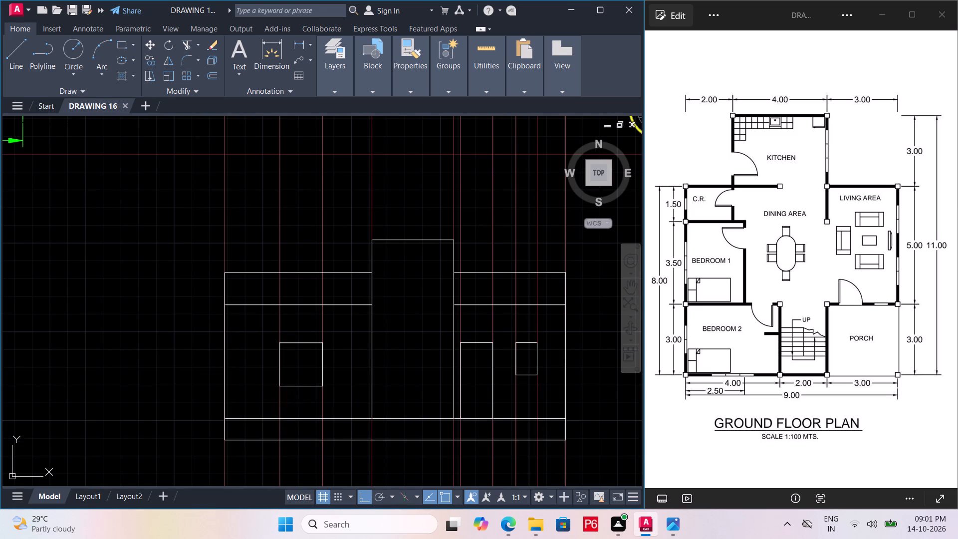
key("ctrl+s")
key("ctrl+s")
key("ctrl+s")
scroll(439, 300, "down", 1)
middle_click_drag(432, 298, 387, 280)
key("ctrl+s")
key("ctrl+s")
key("ctrl+s")
key("ctrl+s")
Delete all the vertical projected rays running through the elevation, and save the drawing.
scroll(424, 271, "down", 1)
middle_click_drag(424, 271, 423, 269)
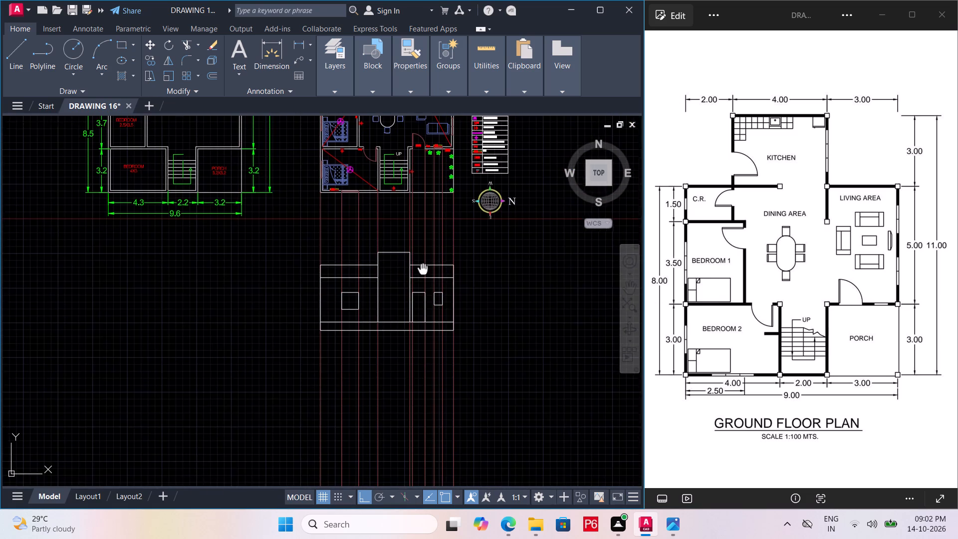
middle_click_drag(423, 269, 420, 279)
left_click(489, 372)
left_click_drag(487, 372, 451, 380)
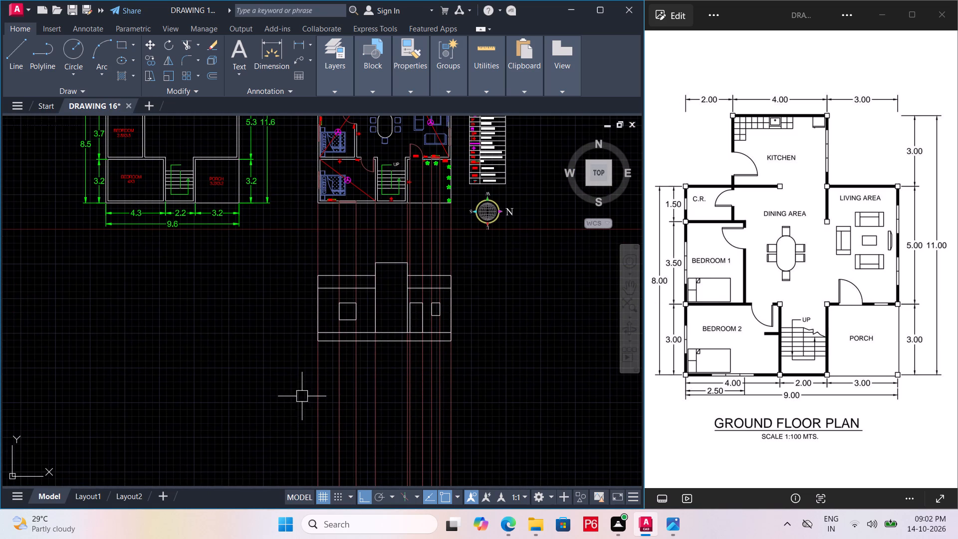
left_click(503, 385)
left_click(303, 406)
key("Delete")
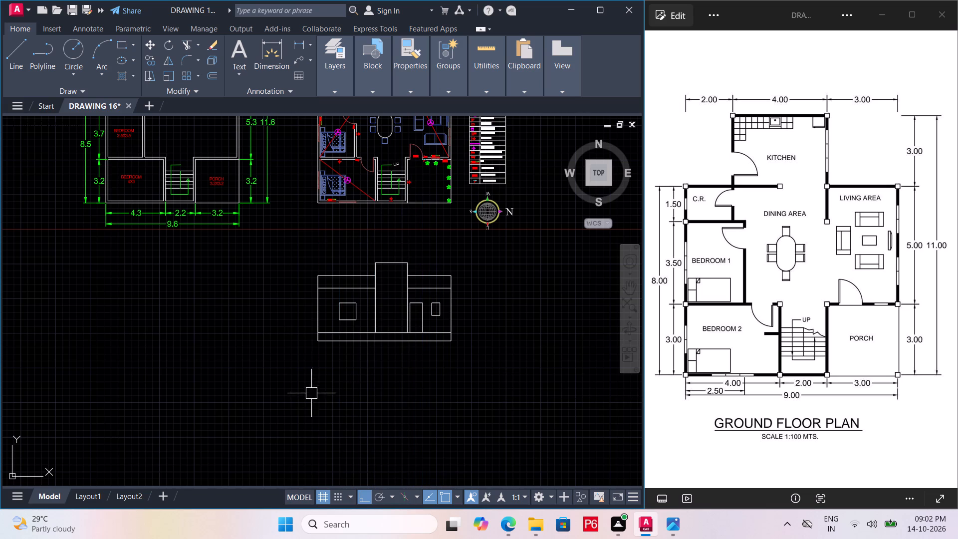
middle_click_drag(379, 311, 363, 345)
key("ctrl+s")
key("ctrl+s")
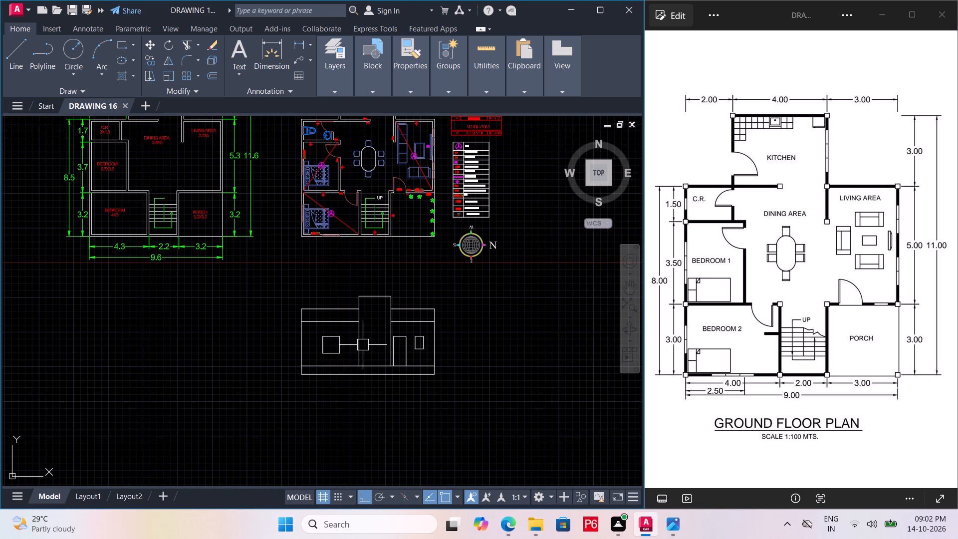
key("ctrl+s")
key("ctrl+s")
key("ctrl+s")
key("ctrl+s")
key("ctrl+s")
key("ctrl+s")
key("ctrl+s")
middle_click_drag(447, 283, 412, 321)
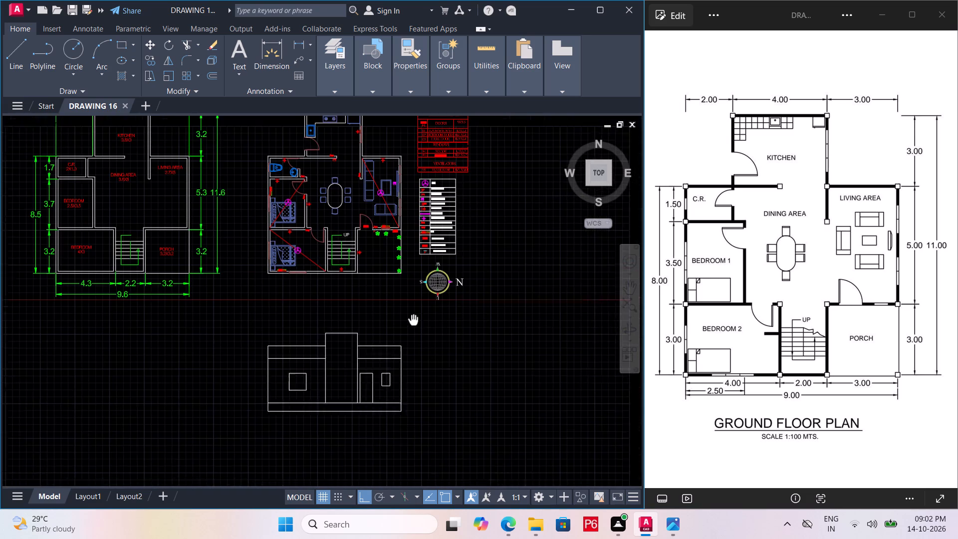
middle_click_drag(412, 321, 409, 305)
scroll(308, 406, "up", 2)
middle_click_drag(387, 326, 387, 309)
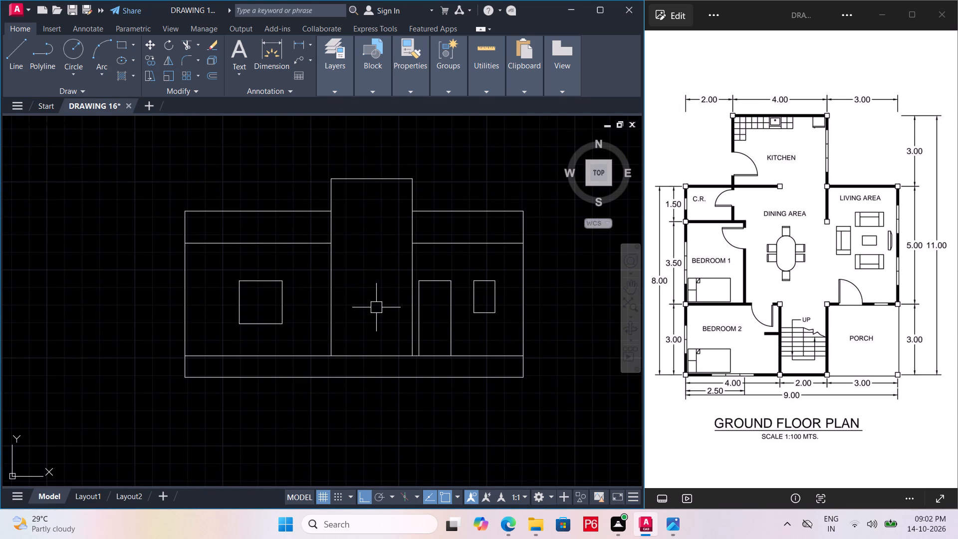
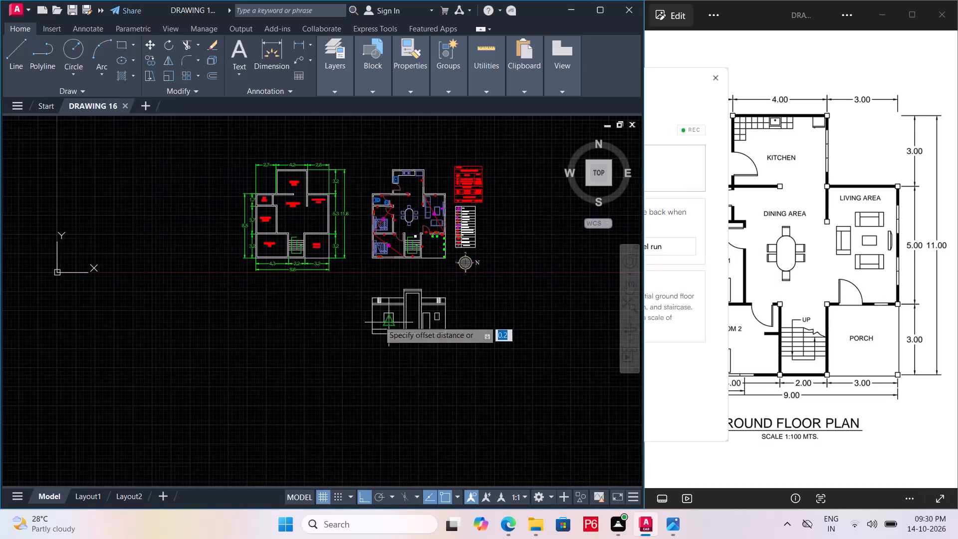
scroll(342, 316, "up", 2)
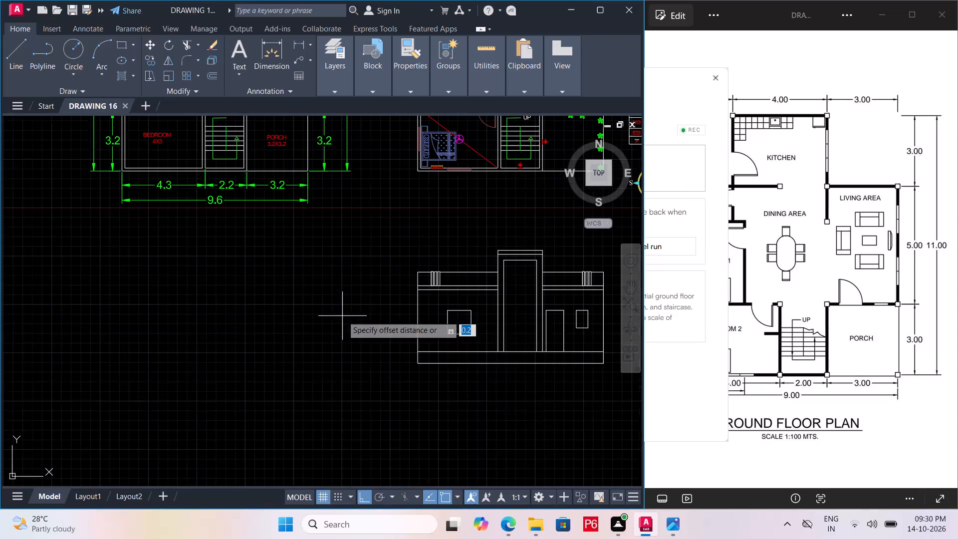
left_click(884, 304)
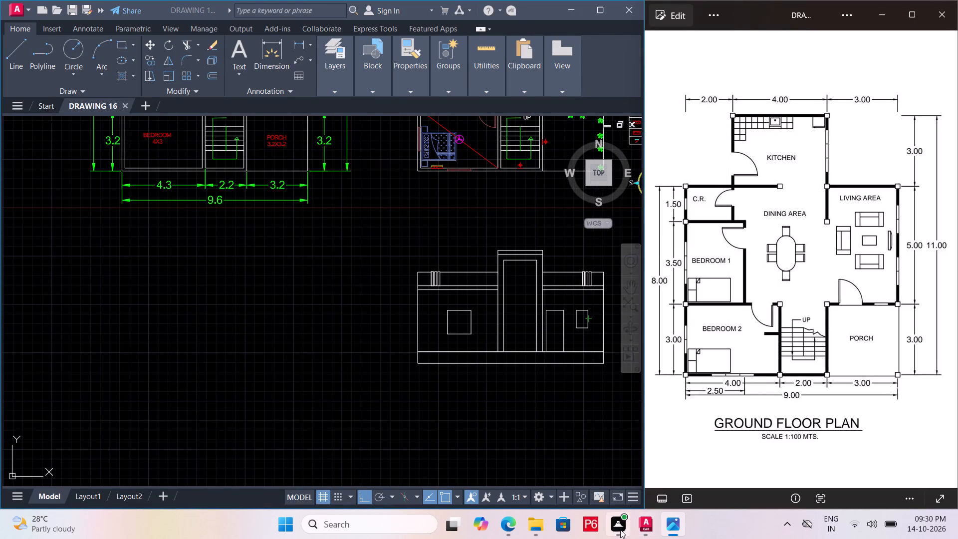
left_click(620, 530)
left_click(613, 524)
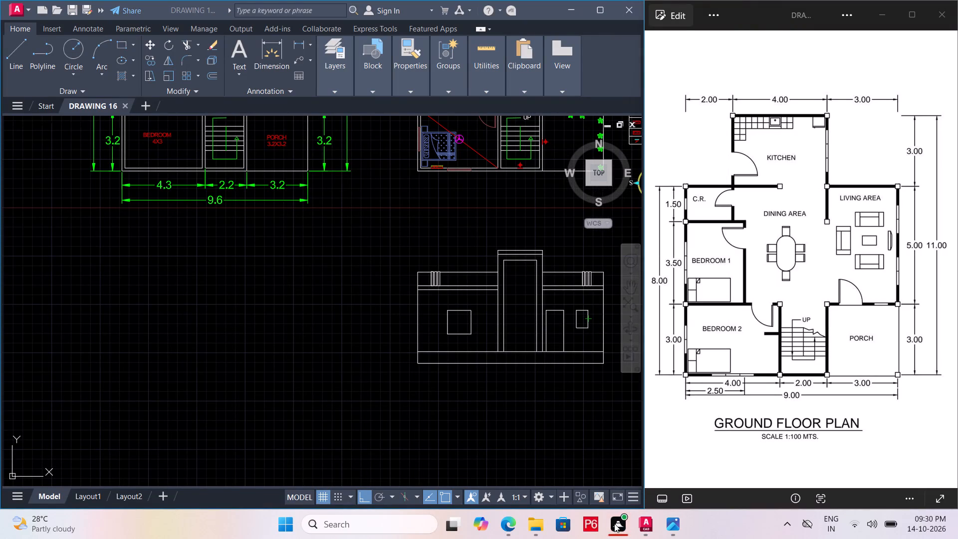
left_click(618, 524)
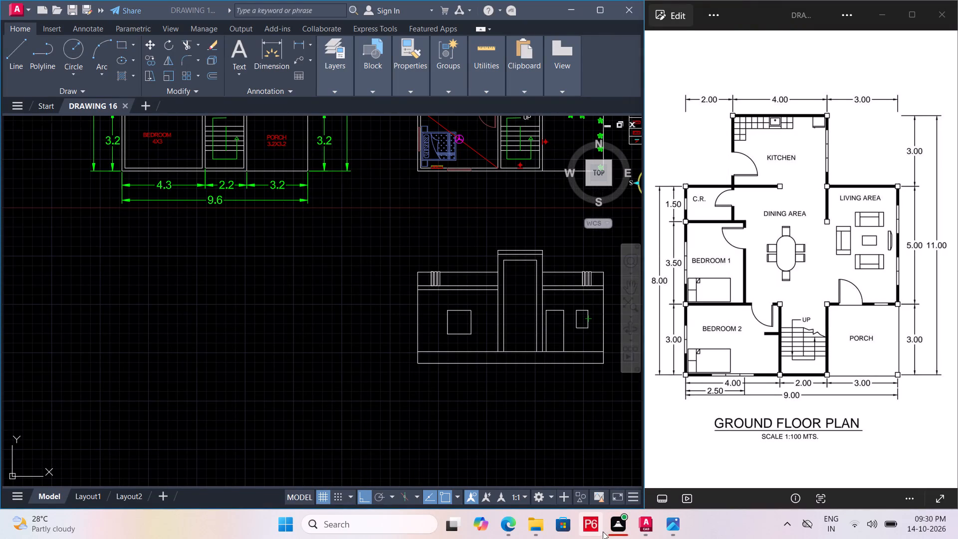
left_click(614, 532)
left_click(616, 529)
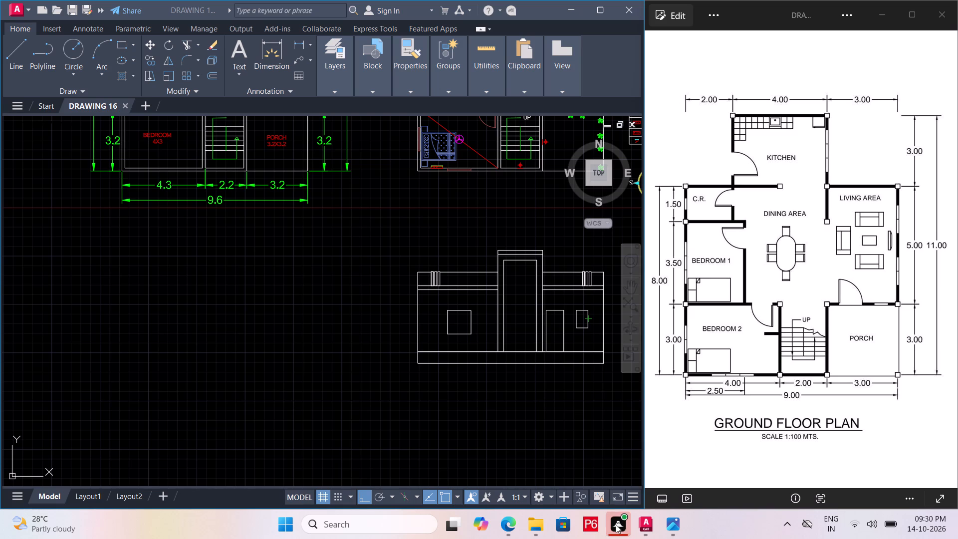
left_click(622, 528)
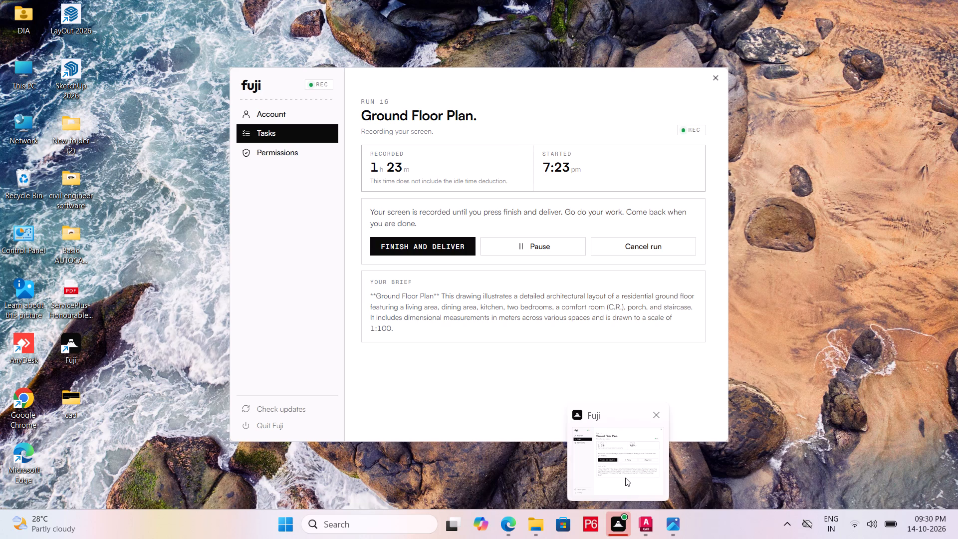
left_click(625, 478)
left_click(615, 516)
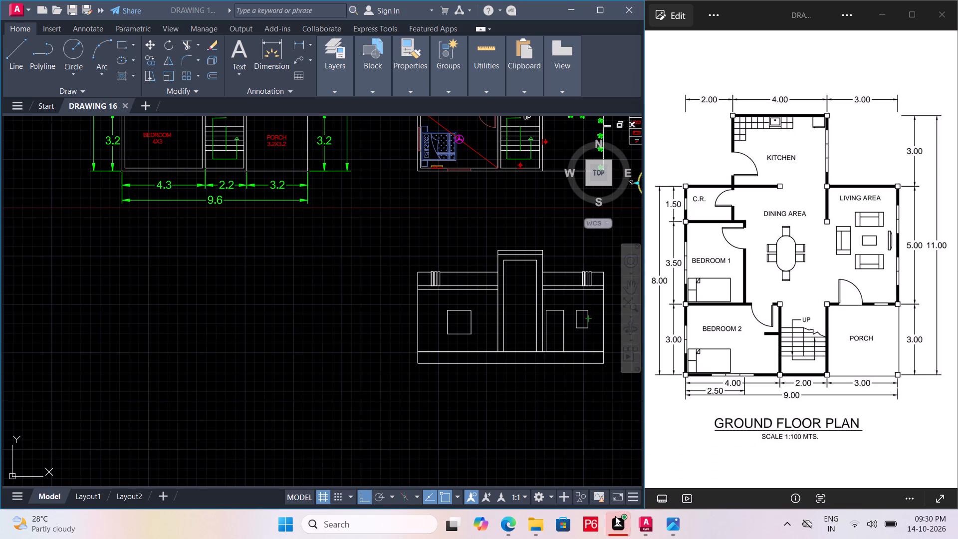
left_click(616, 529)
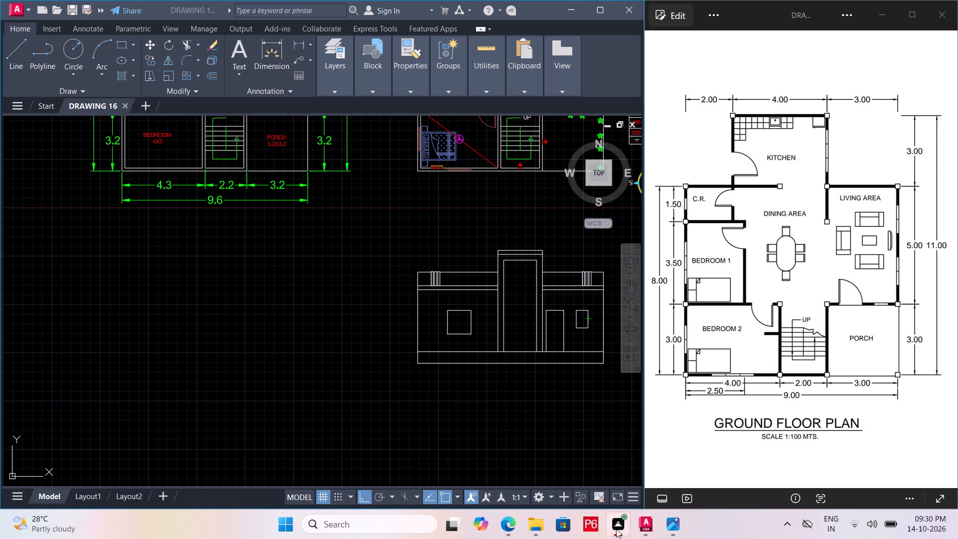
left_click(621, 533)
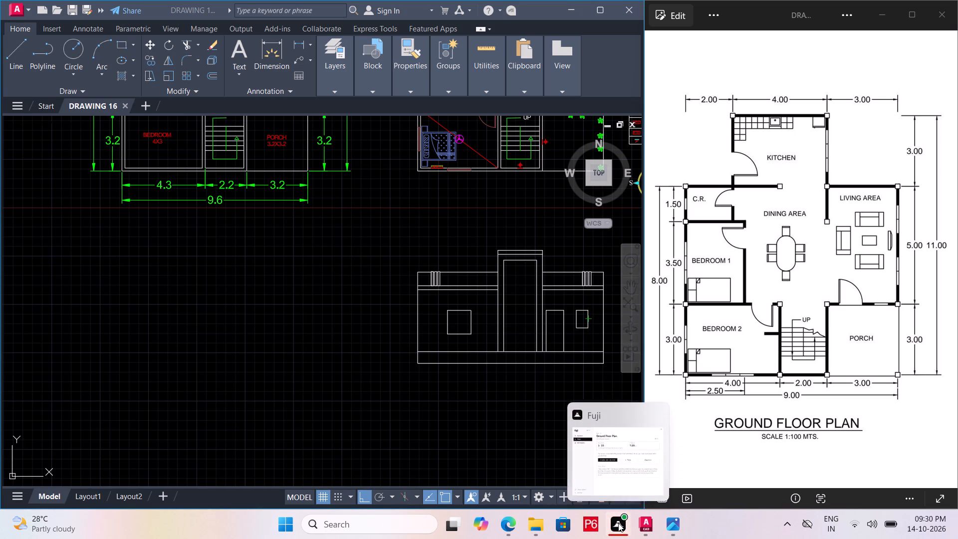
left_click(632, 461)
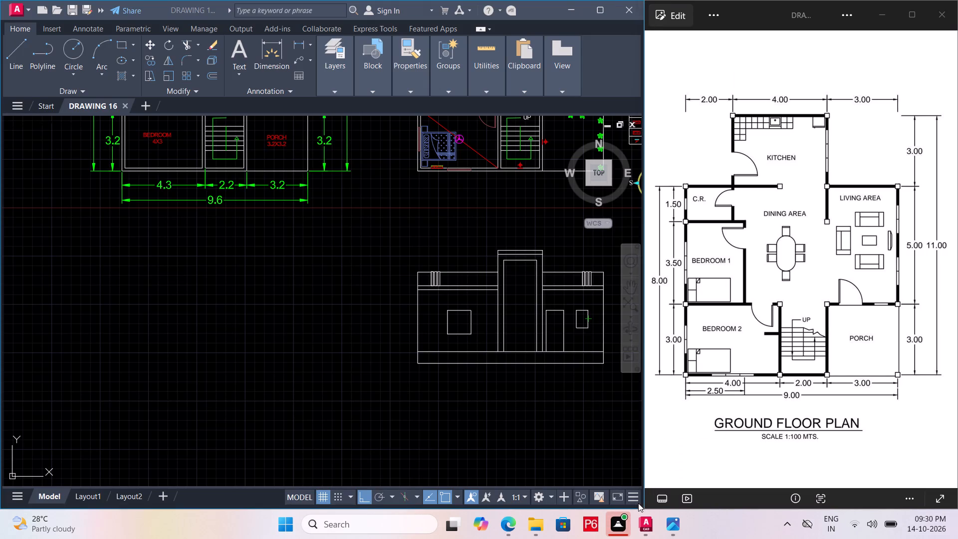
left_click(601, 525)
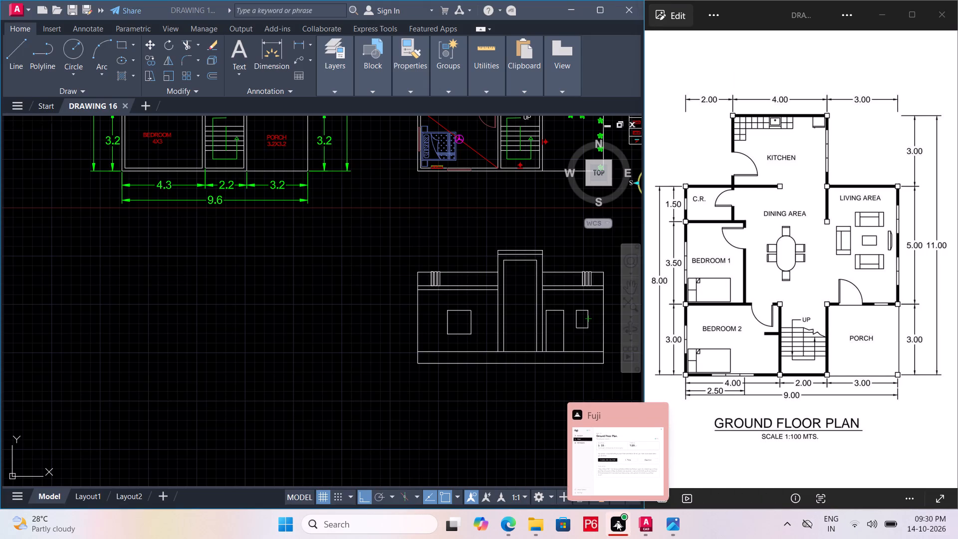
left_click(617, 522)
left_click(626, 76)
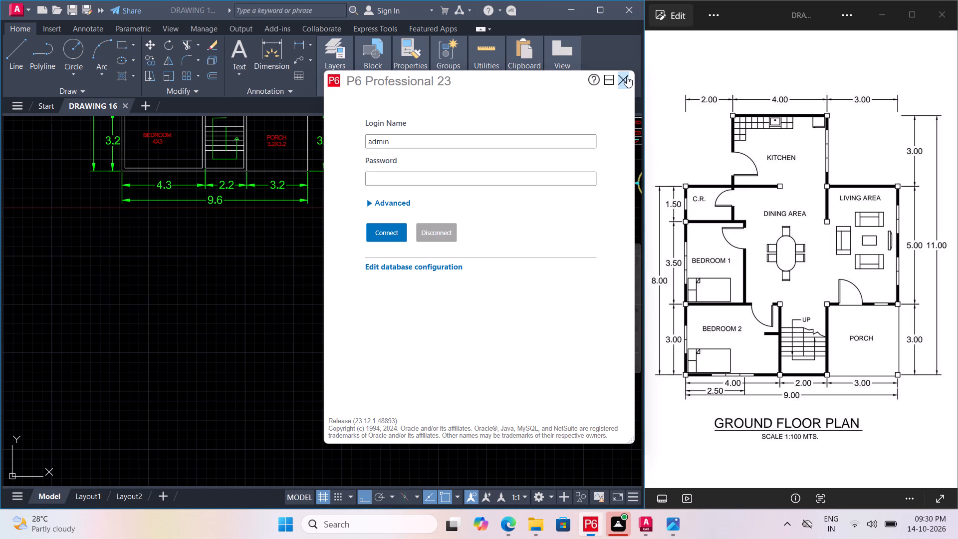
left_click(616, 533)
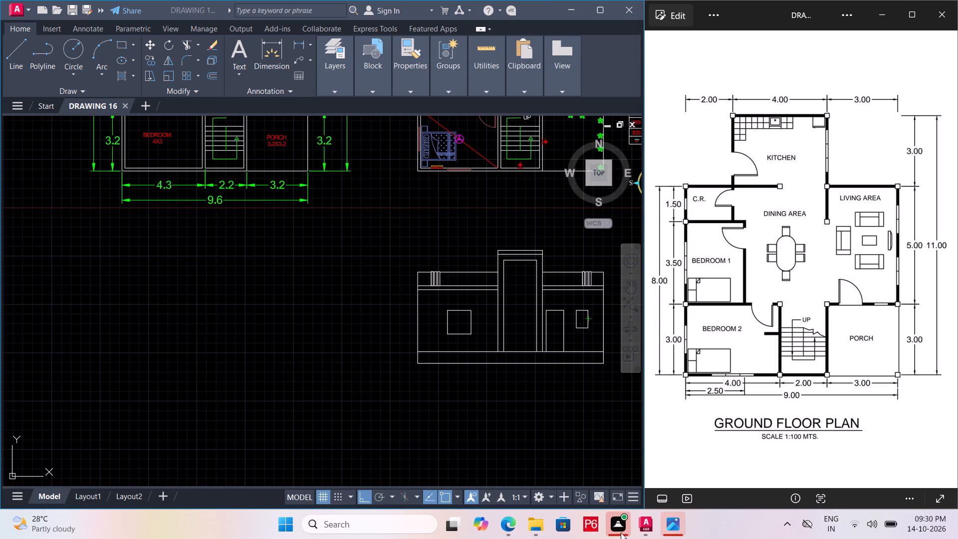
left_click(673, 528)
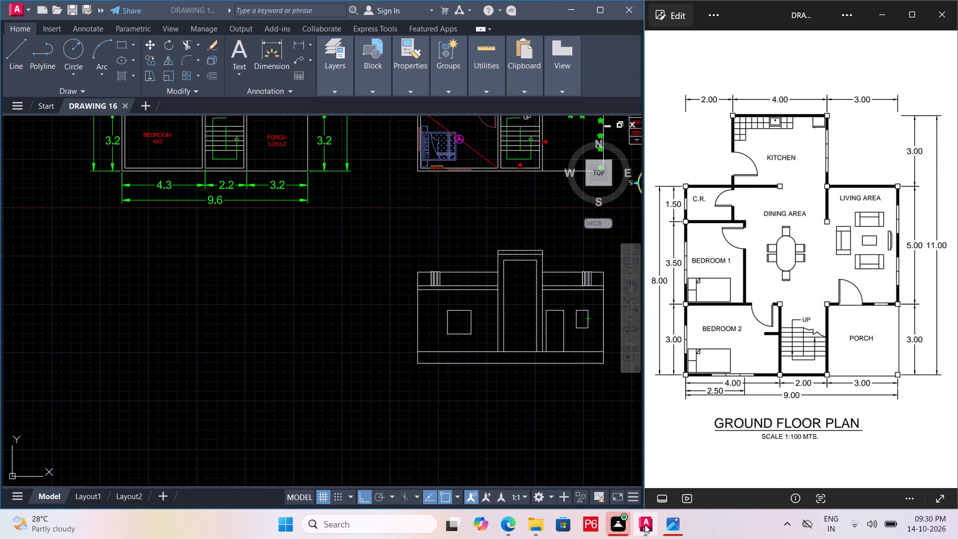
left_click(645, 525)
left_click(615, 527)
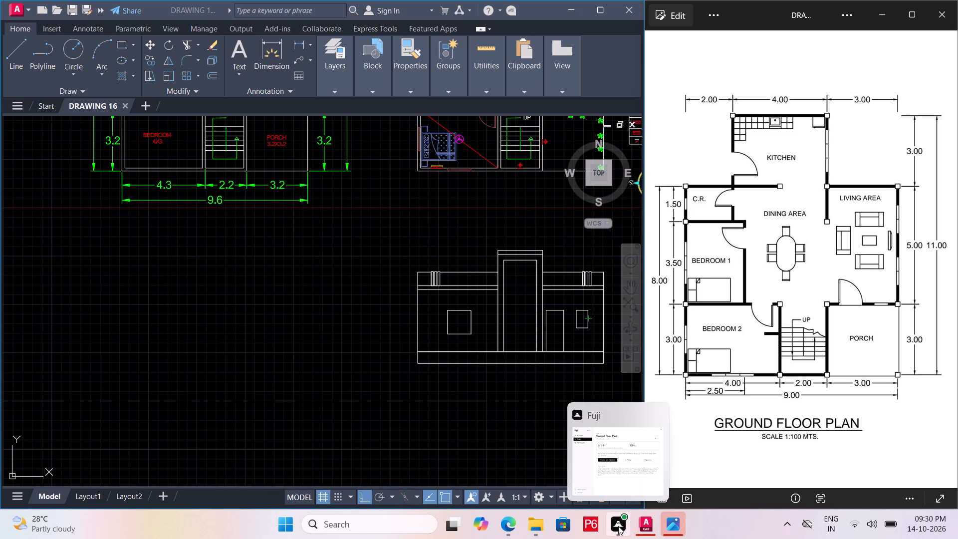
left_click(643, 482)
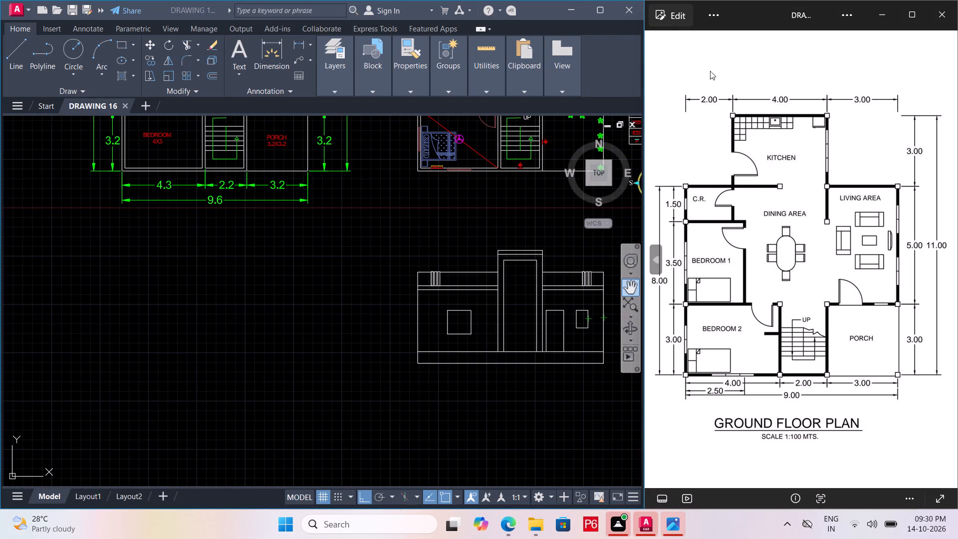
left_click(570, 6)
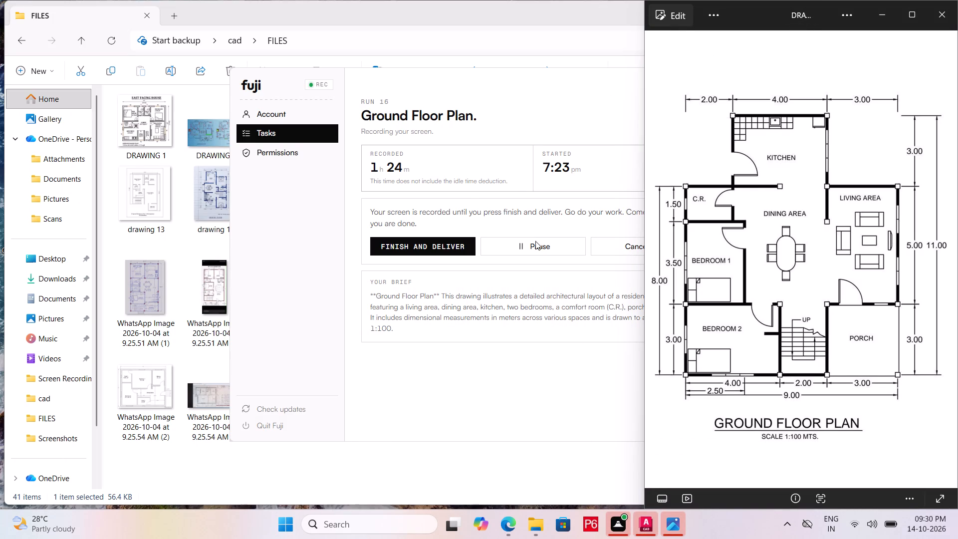
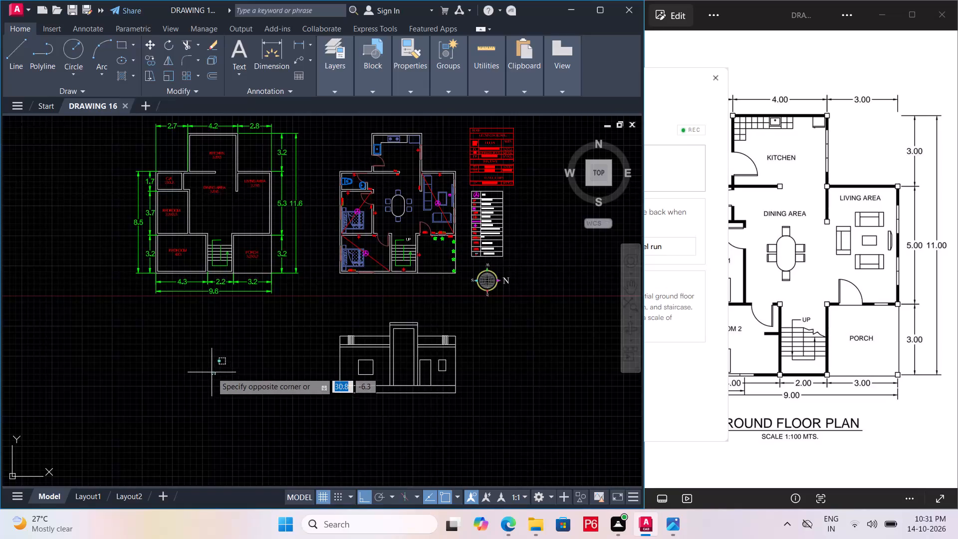
Save the drawing.
key("ctrl+s")
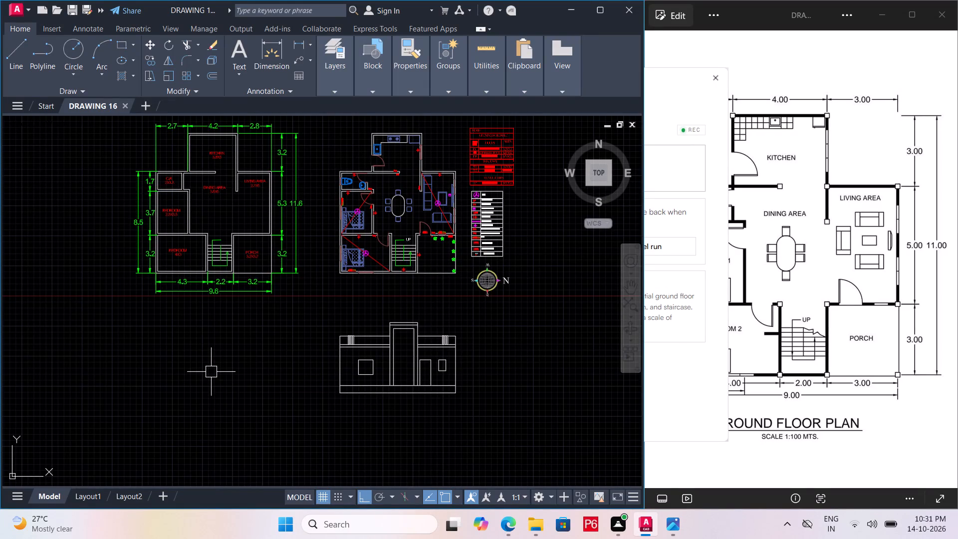
key("ctrl+s")
key("ctrl+s")
key("ctrl+s")
key("ctrl+s")
key("ctrl+s")
key("ctrl+s")
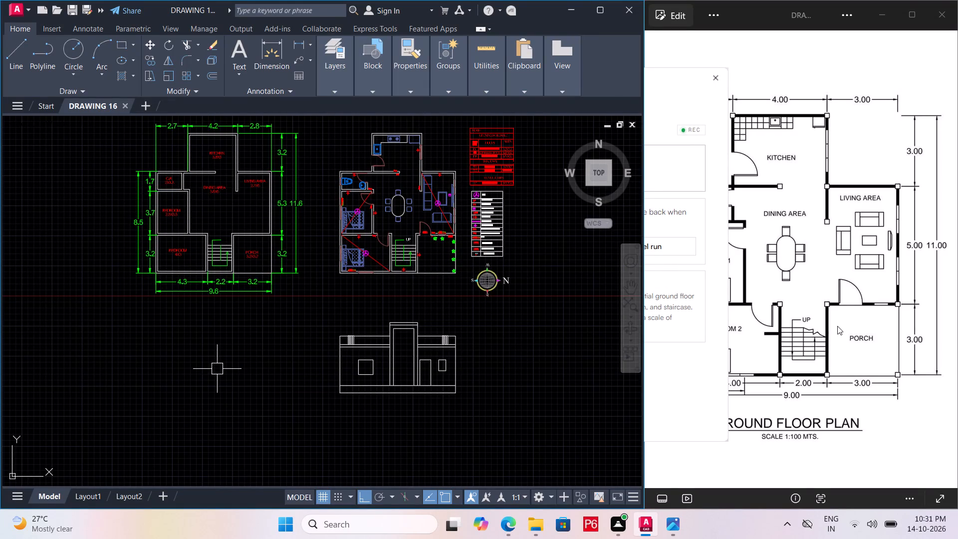
Bring the reference ground floor plan image fully into view and return to the CAD drawing.
left_click(837, 326)
left_click(455, 326)
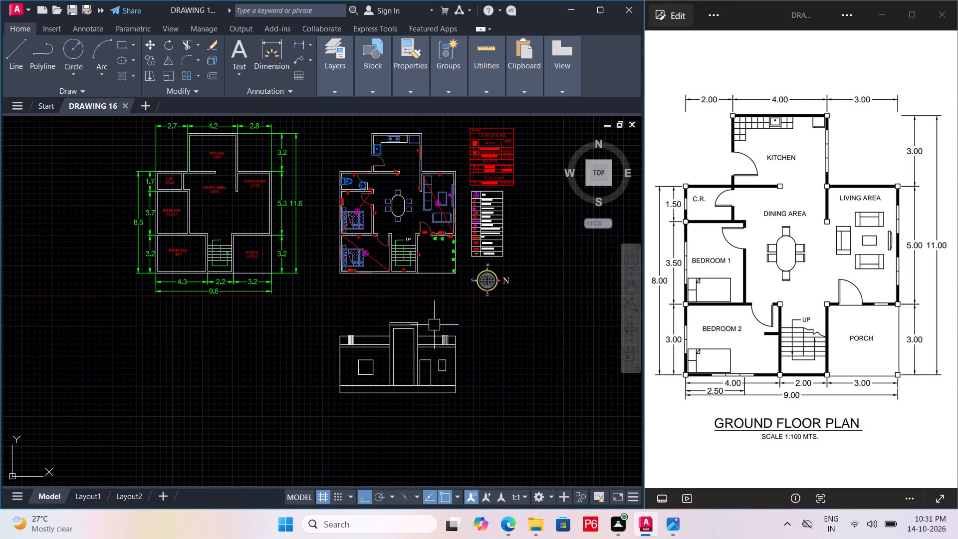
Hatch the elevation's tall central tower panel and the plinth strip with a solid fill in colour 99,100,102.
scroll(434, 315, "up", 2)
middle_click_drag(433, 314, 442, 207)
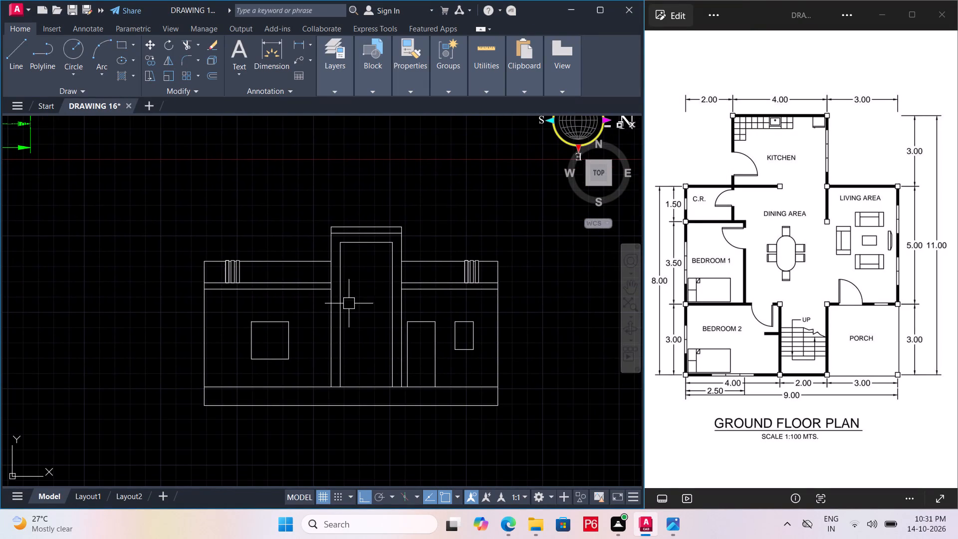
type("h")
key("space")
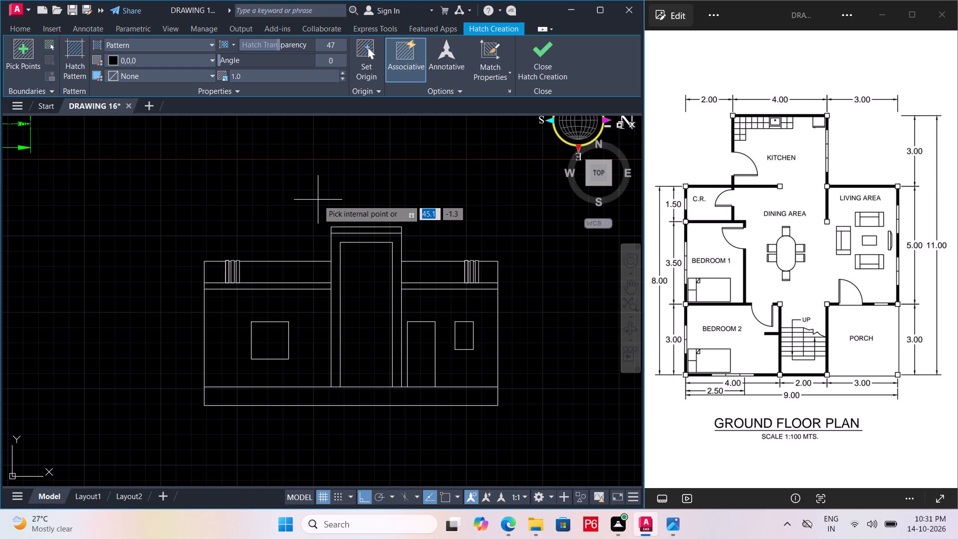
left_click(175, 50)
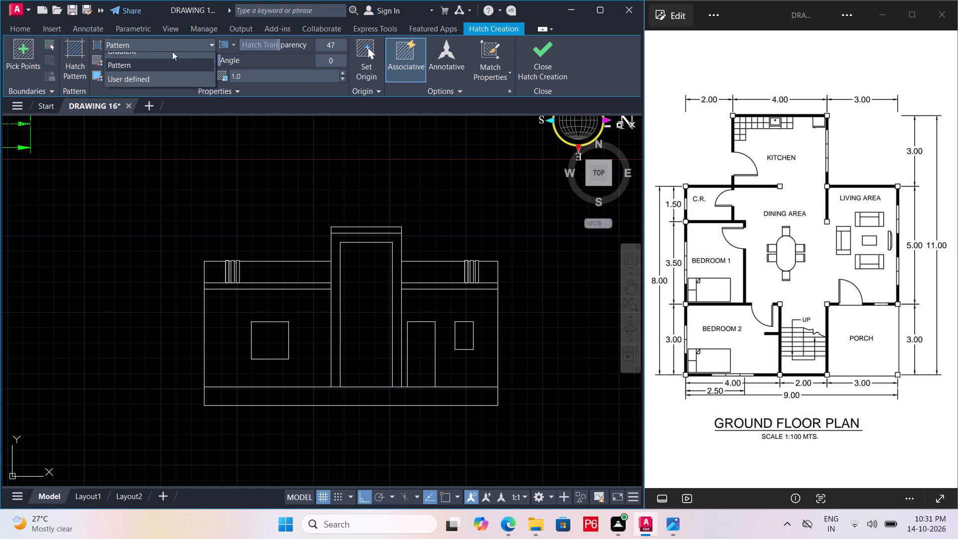
left_click(146, 59)
left_click(146, 59)
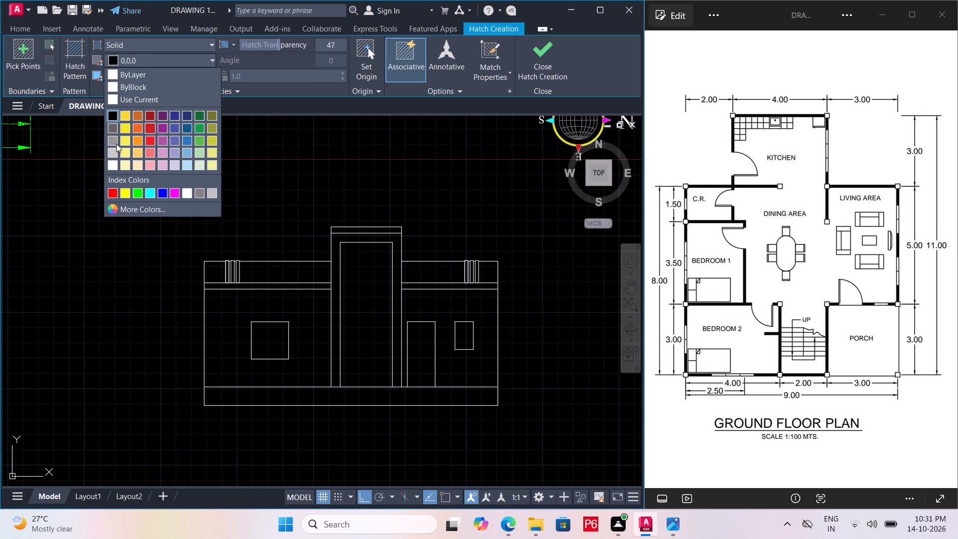
left_click(112, 129)
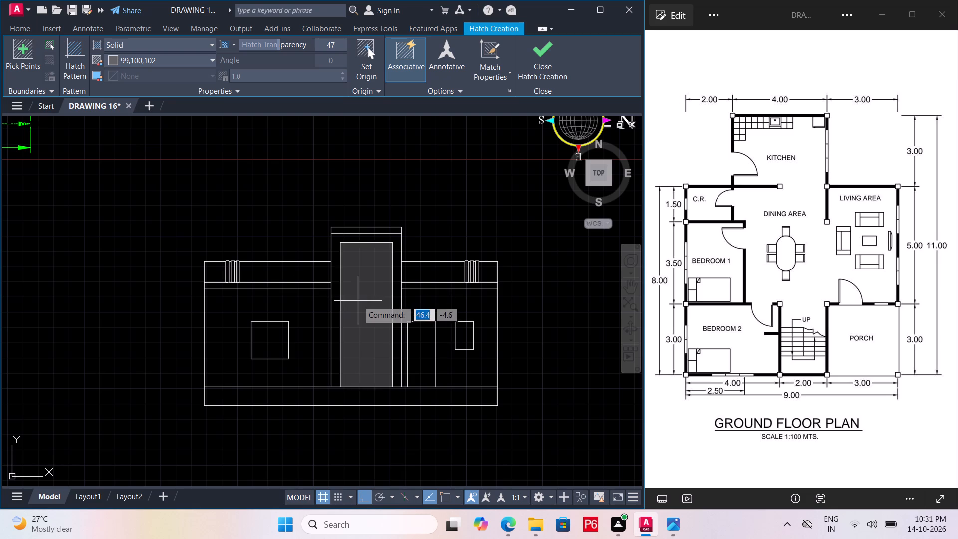
left_click(358, 301)
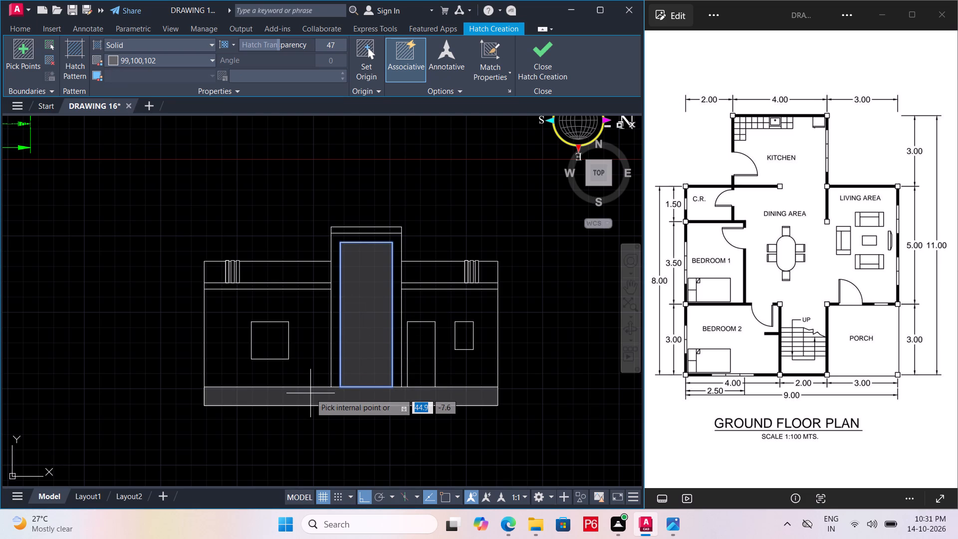
left_click(310, 394)
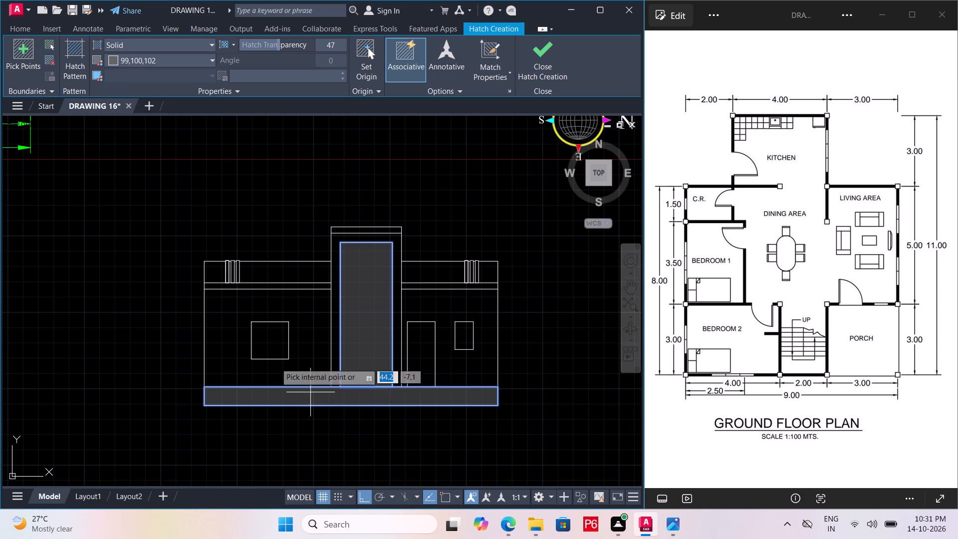
Add the left parapet band to the solid hatch, including both sections beside the three fins and the gaps between them.
left_click(269, 277)
scroll(207, 274, "up", 2)
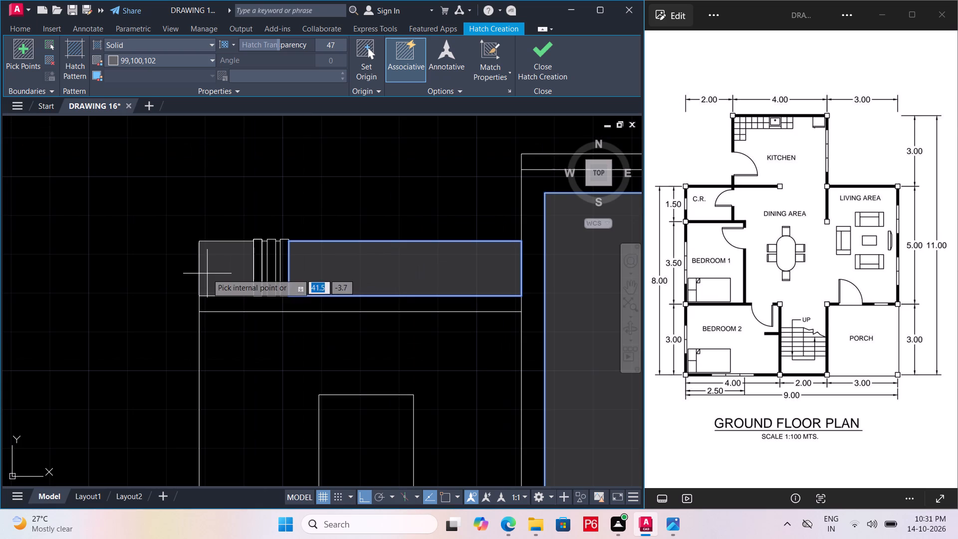
left_click(207, 273)
middle_click(314, 272)
scroll(310, 270, "up", 3)
scroll(240, 274, "up", 3)
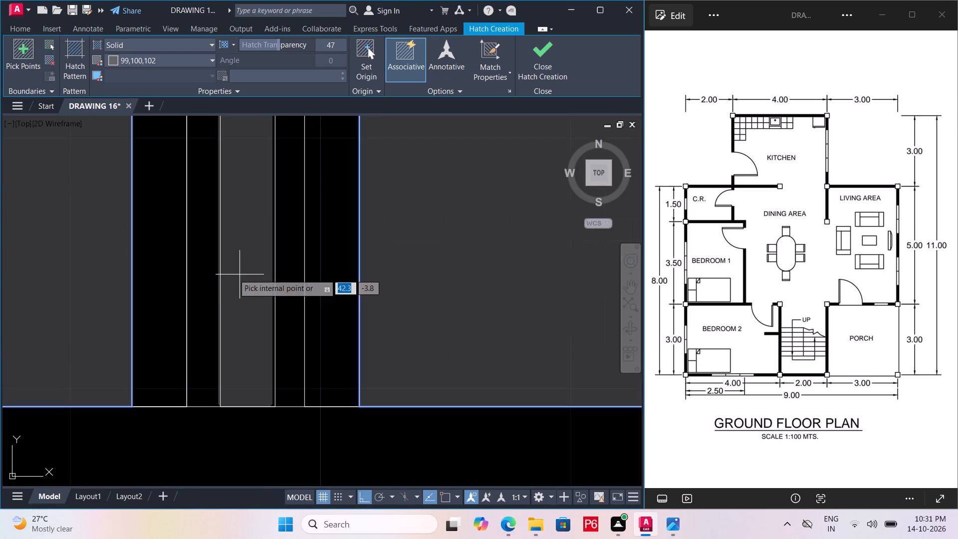
left_click(196, 288)
left_click(284, 304)
Add the right parapet band to the solid hatch, including both sections beside the three fins and the gaps between them.
scroll(198, 274, "down", 2)
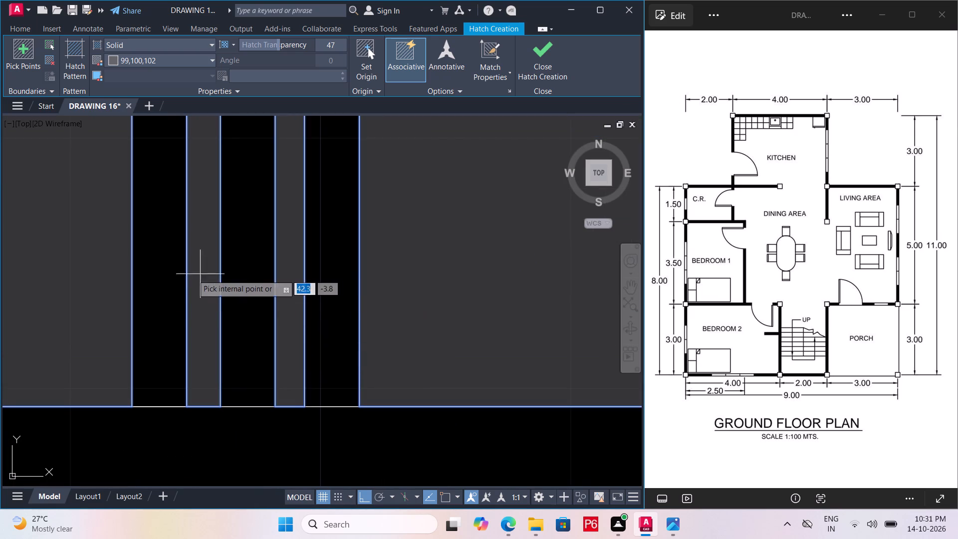
scroll(191, 274, "down", 2)
middle_click_drag(452, 280, 170, 261)
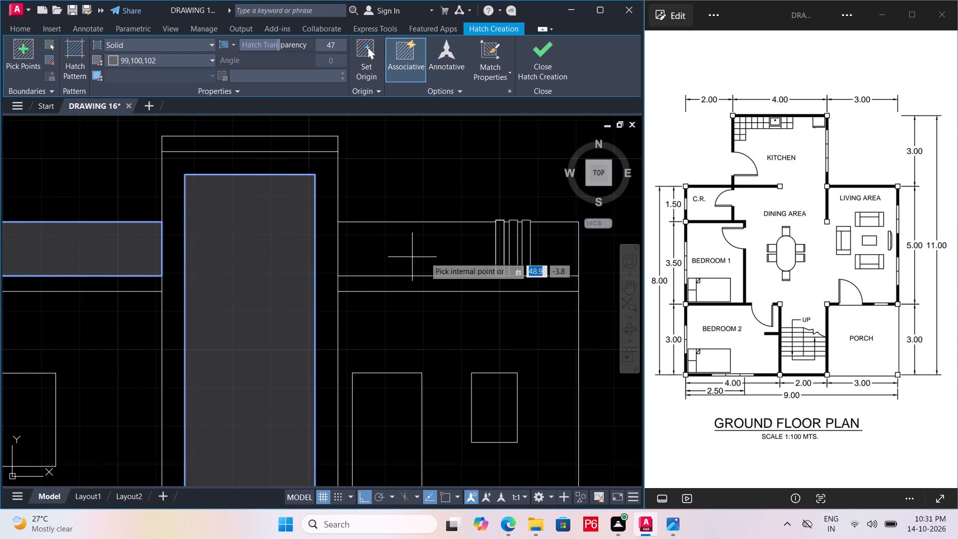
left_click(433, 257)
left_click(548, 263)
scroll(527, 248, "up", 4)
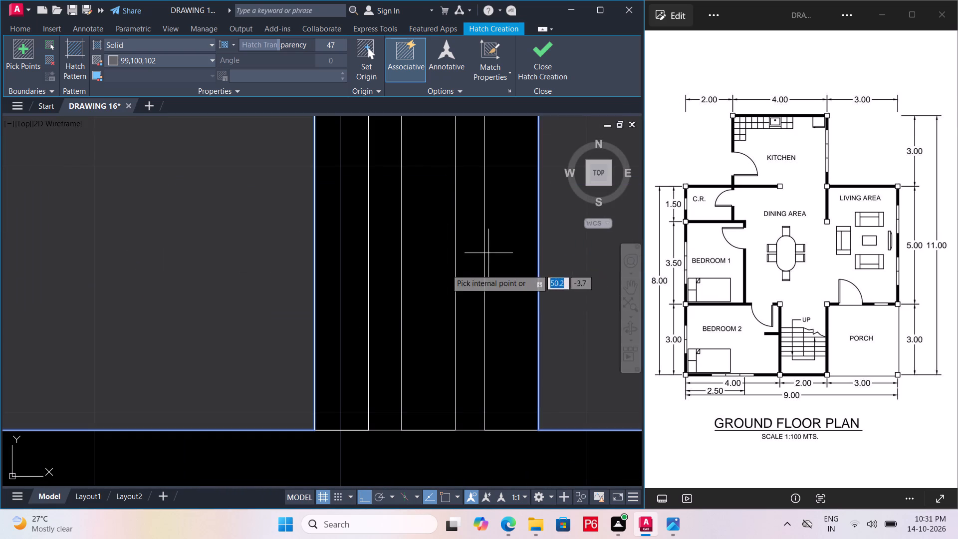
left_click(380, 291)
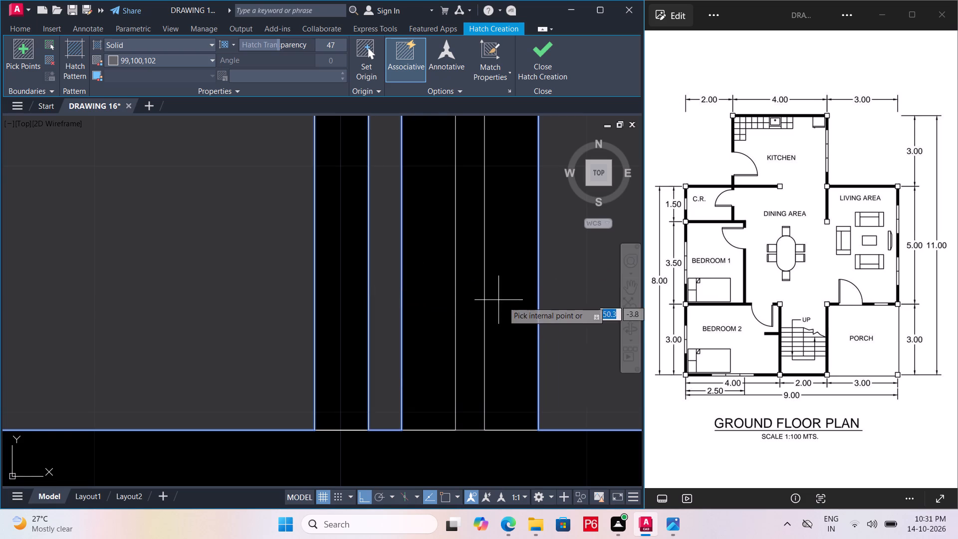
left_click(477, 304)
Add the central tower's top cap strip to the solid hatch, finish hatching and save the drawing.
scroll(478, 297, "down", 4)
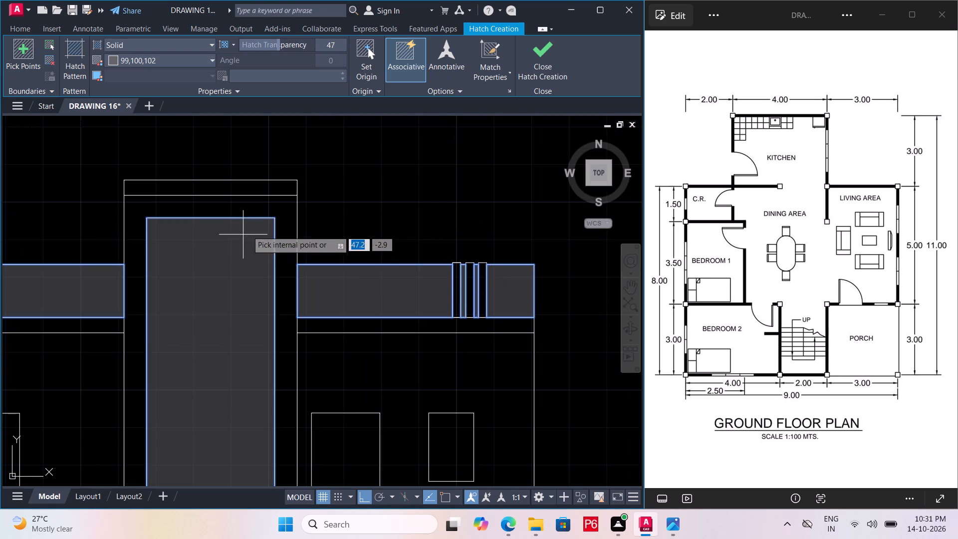
left_click(270, 189)
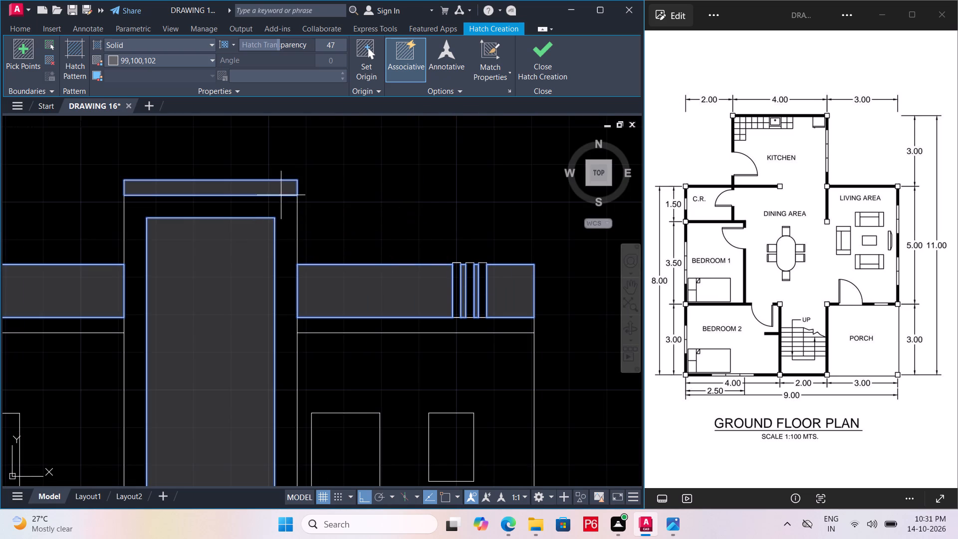
middle_click_drag(291, 326, 298, 241)
scroll(311, 213, "down", 1)
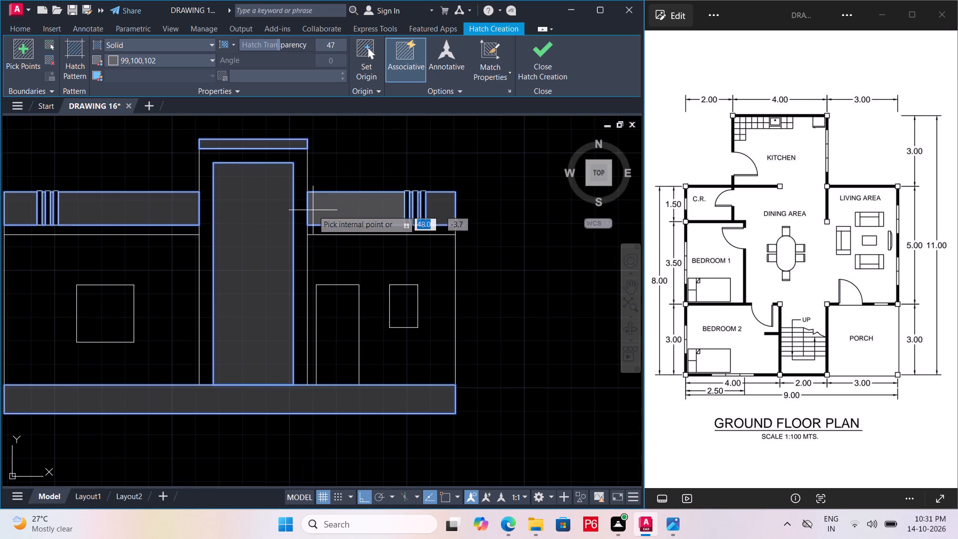
key("ctrl+s")
key("ctrl+s")
key("ctrl+s")
key("ctrl+s")
Turn off the drawing grid display.
key("F7")
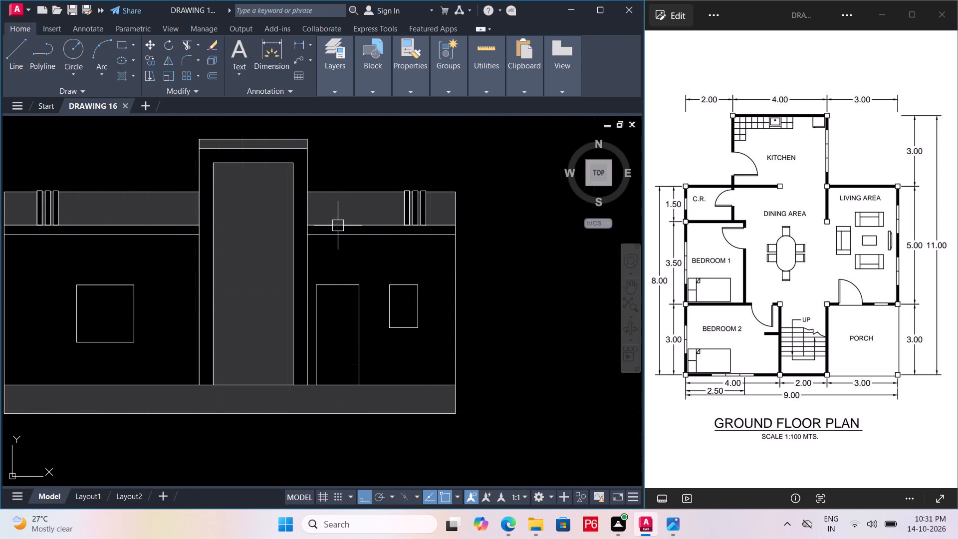
scroll(409, 257, "down", 1)
middle_click_drag(409, 257, 433, 261)
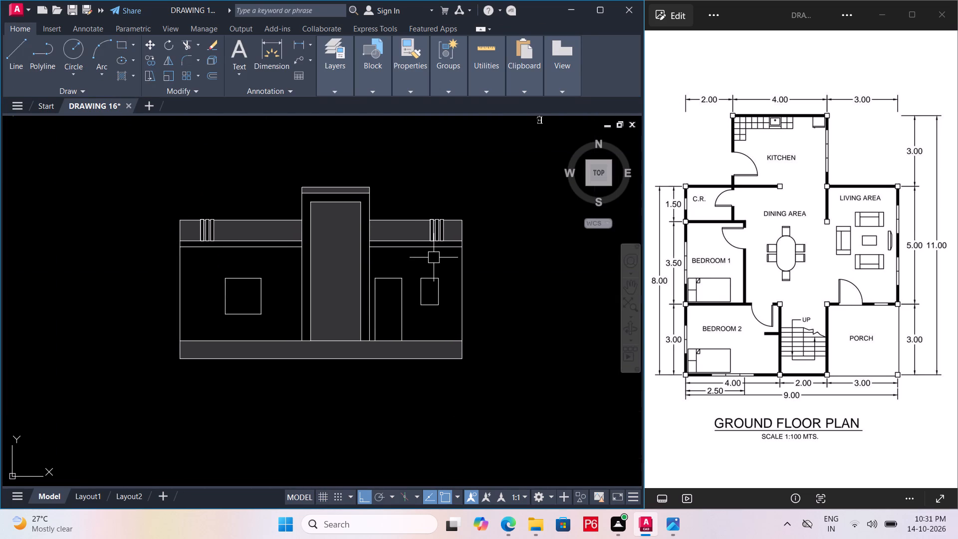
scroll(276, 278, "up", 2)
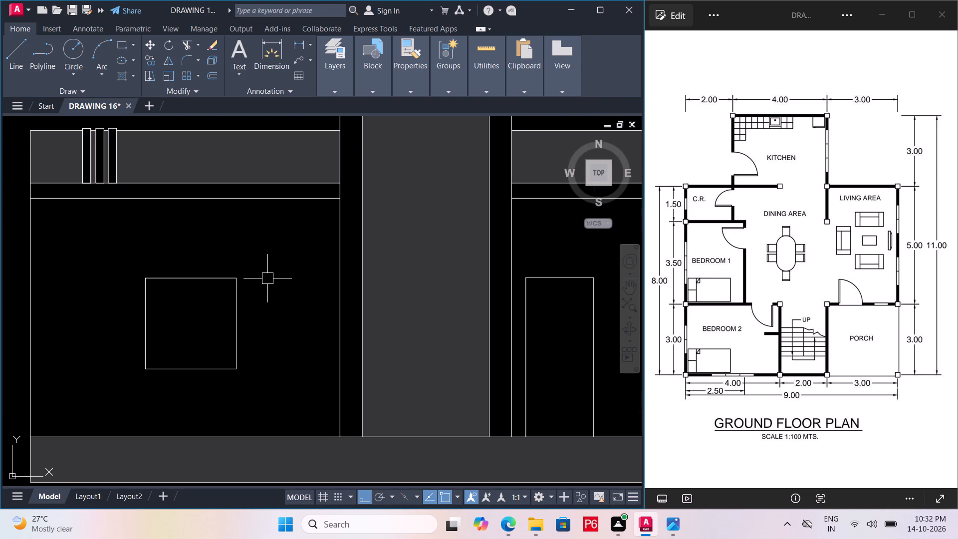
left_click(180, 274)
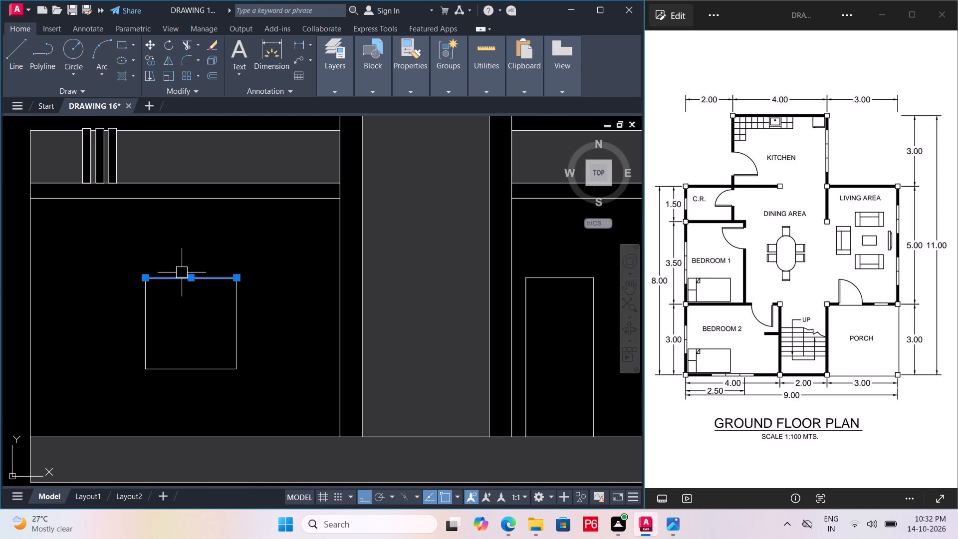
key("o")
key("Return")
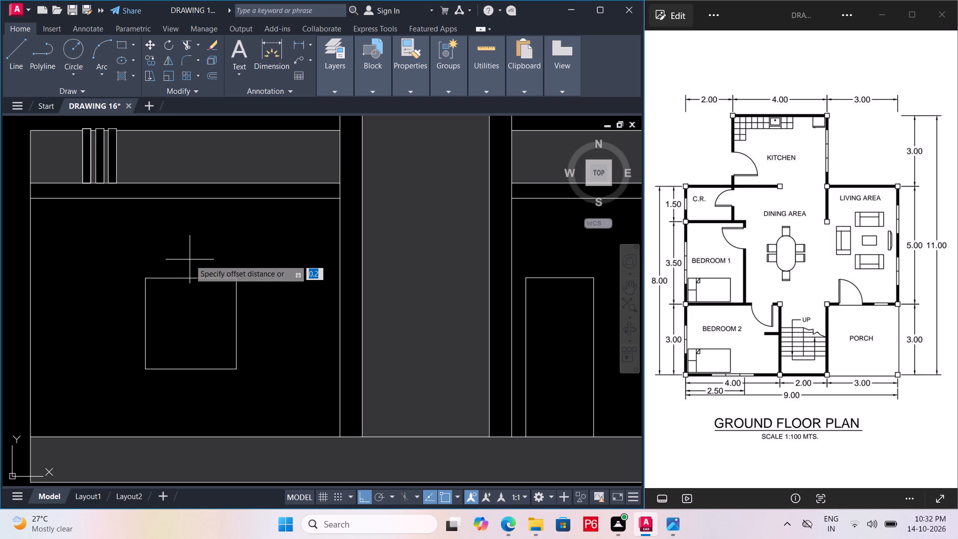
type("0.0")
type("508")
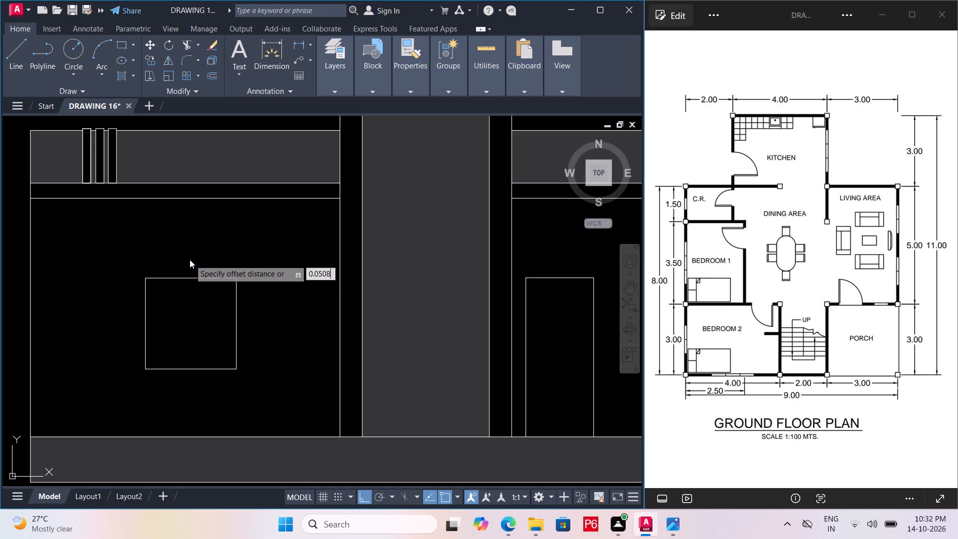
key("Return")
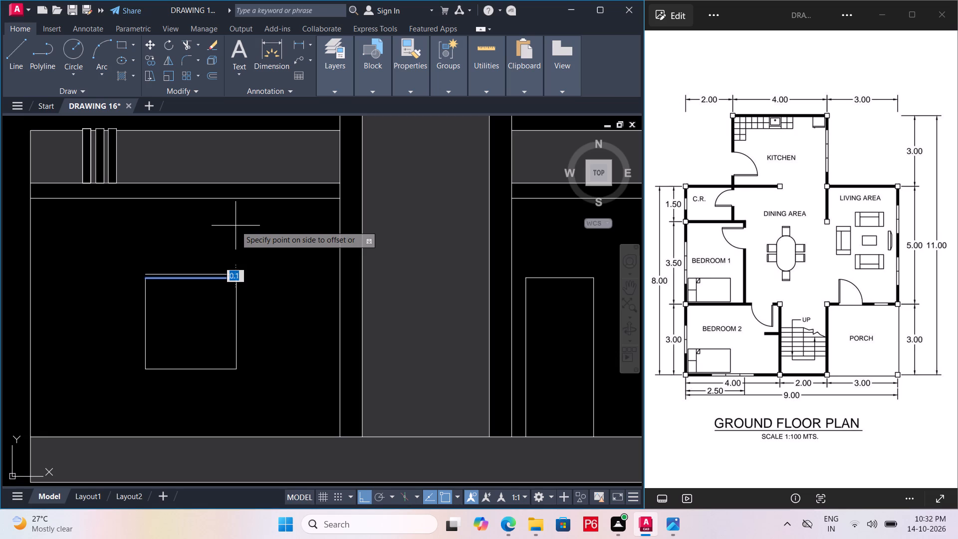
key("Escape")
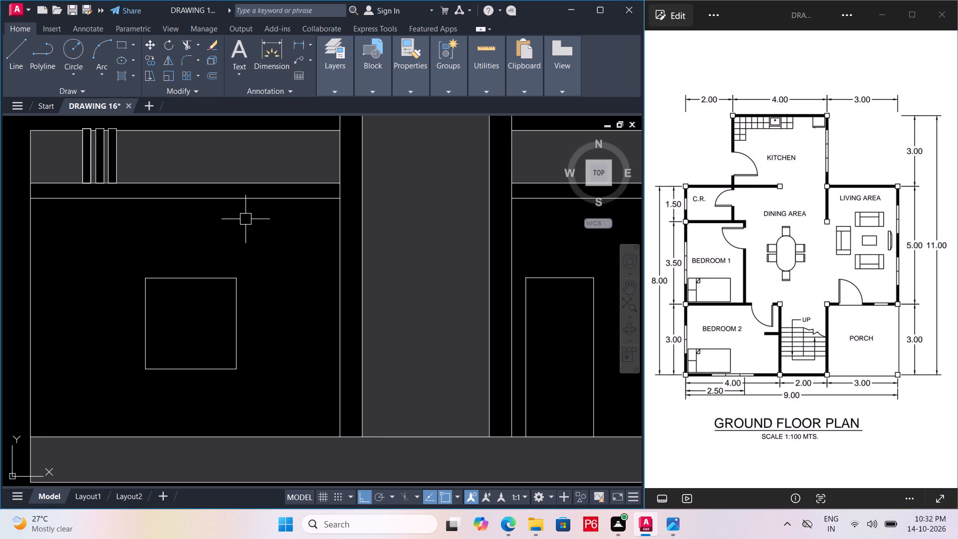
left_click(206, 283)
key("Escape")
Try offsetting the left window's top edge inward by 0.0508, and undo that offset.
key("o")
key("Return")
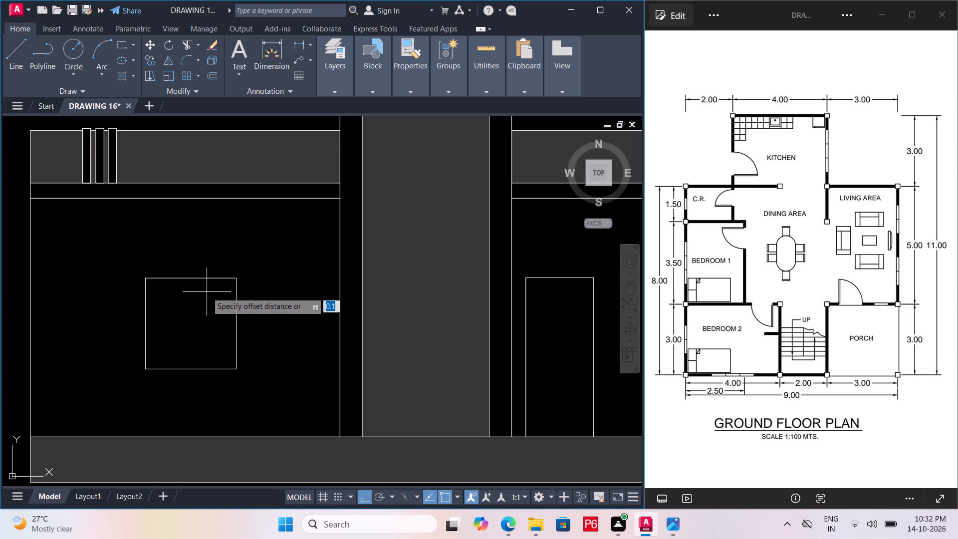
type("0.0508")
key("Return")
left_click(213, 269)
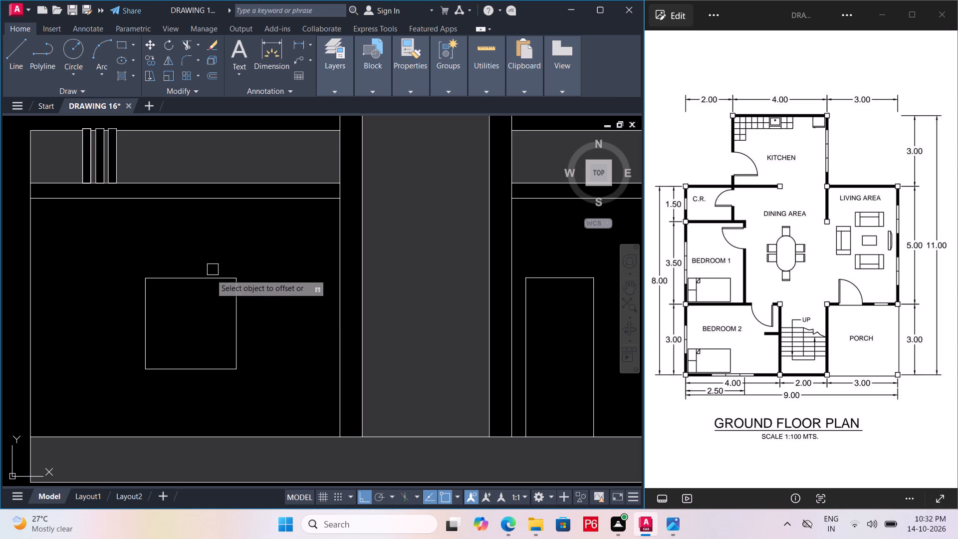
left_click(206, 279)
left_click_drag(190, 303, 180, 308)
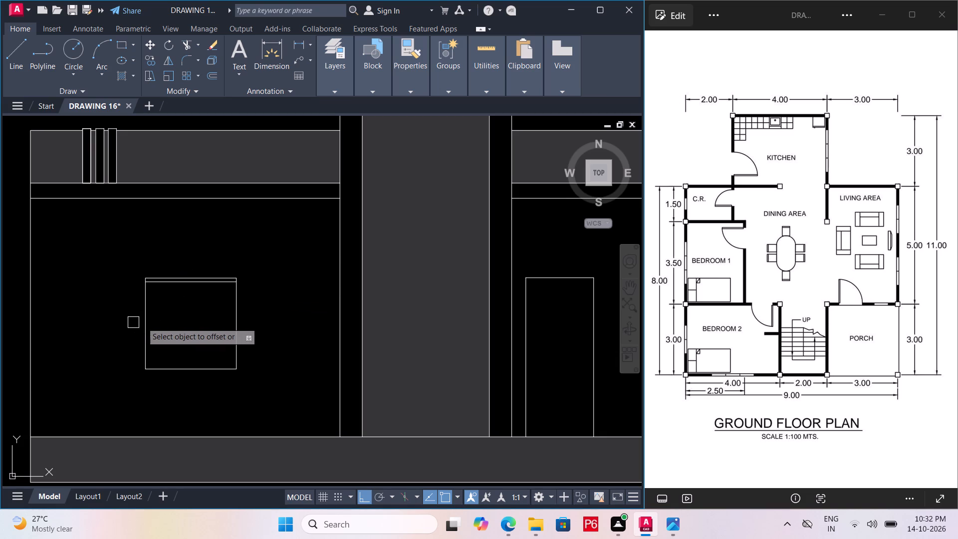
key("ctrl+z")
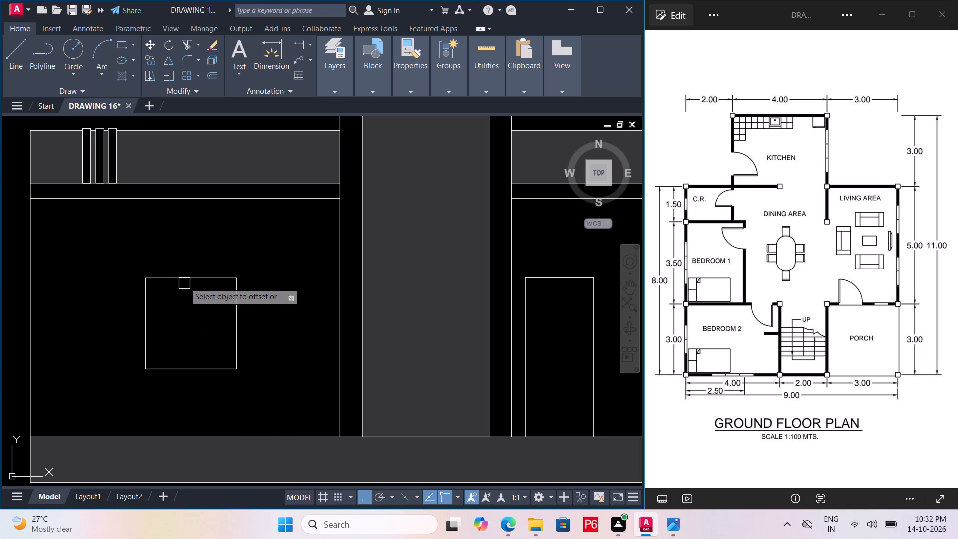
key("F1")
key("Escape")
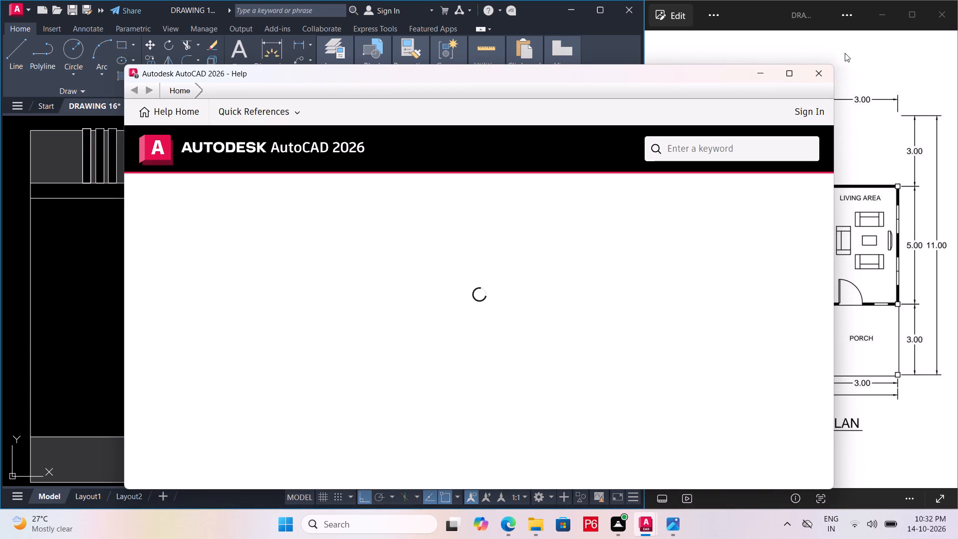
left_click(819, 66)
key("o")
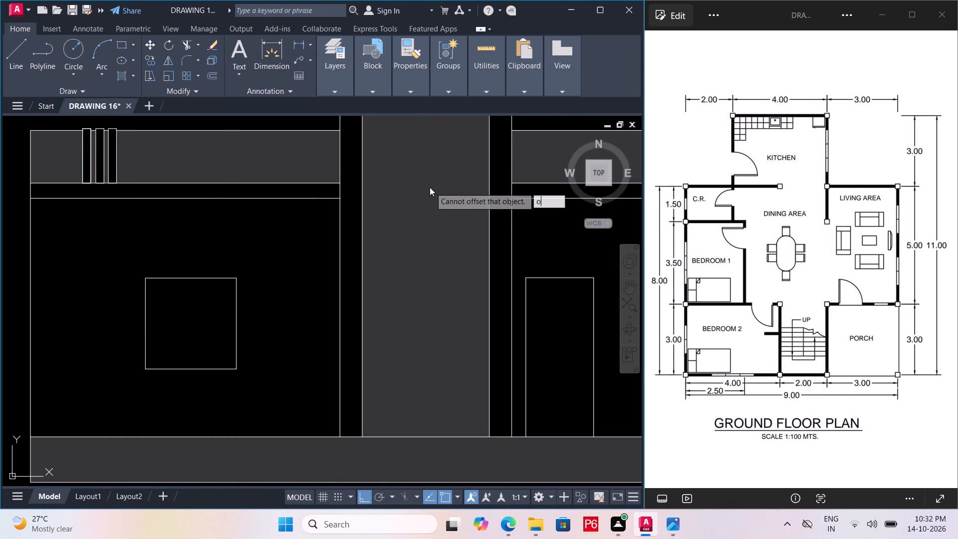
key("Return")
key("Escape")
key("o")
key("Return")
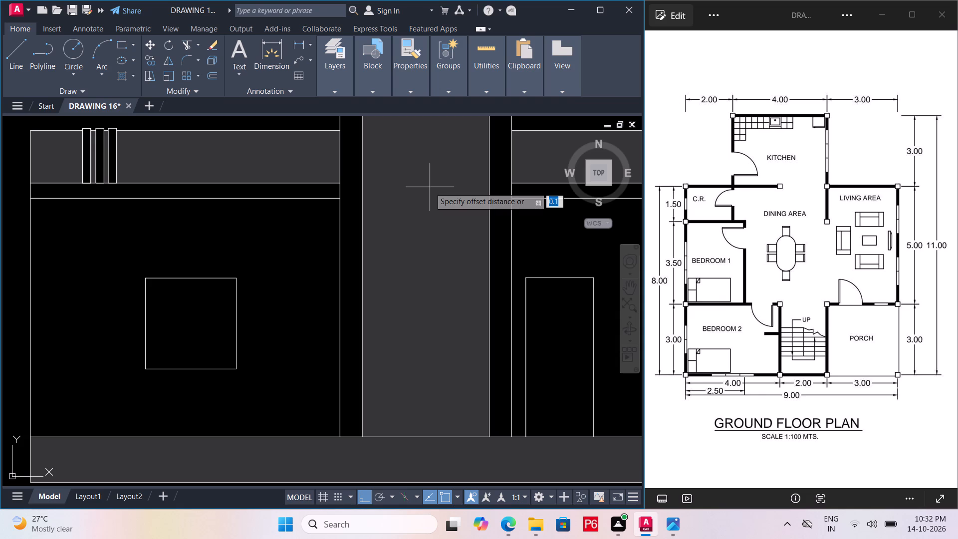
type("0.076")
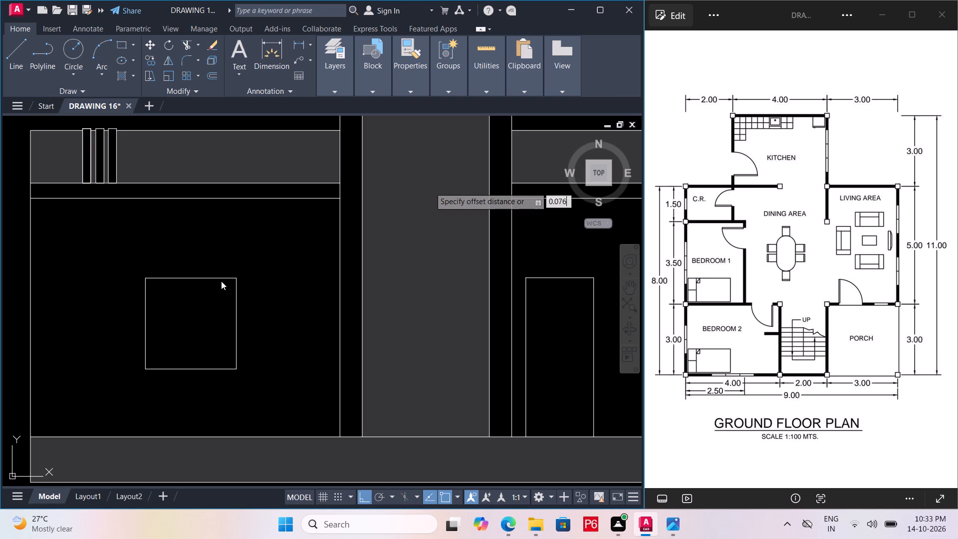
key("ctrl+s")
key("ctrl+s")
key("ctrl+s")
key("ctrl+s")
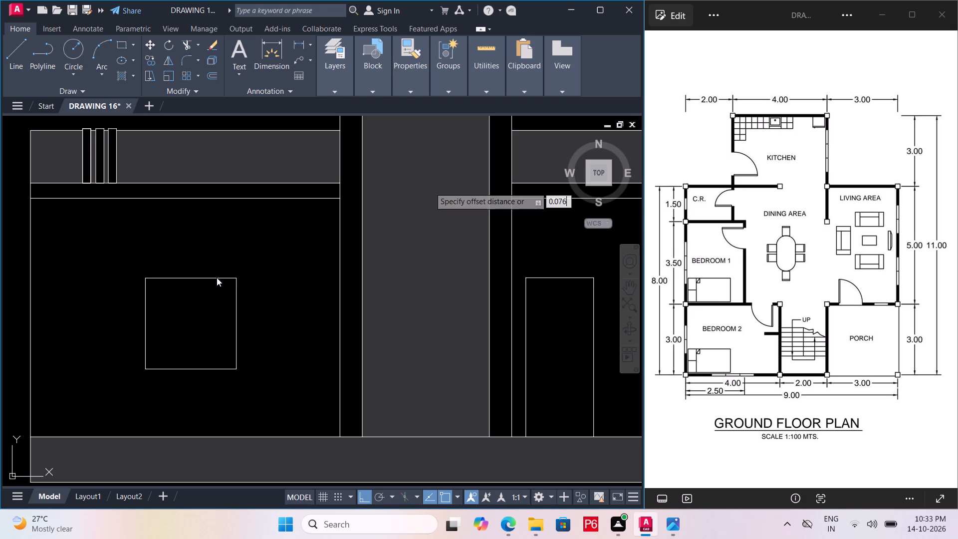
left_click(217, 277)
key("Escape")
Offset all four edges of the left window inward by 0.0762 to form its frame lines.
left_click(215, 276)
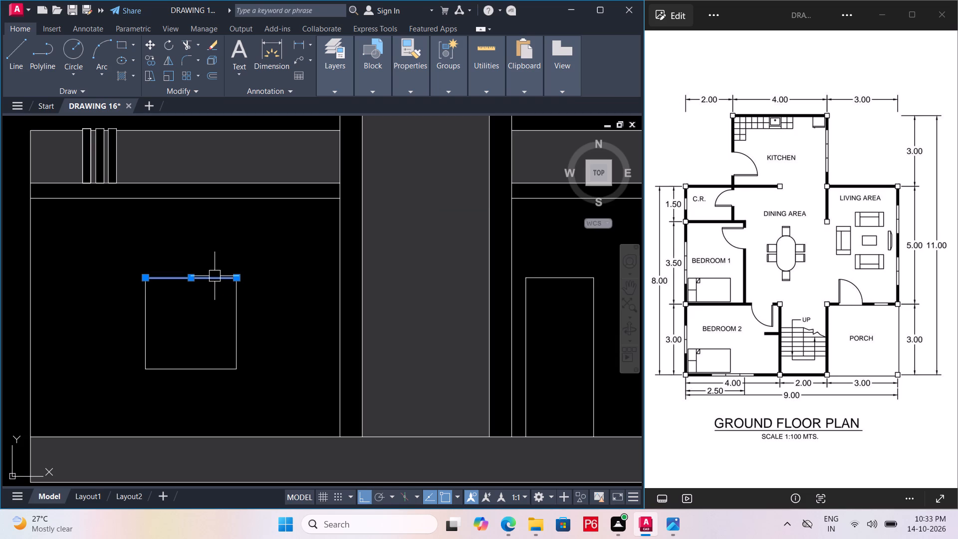
key("o")
key("Return")
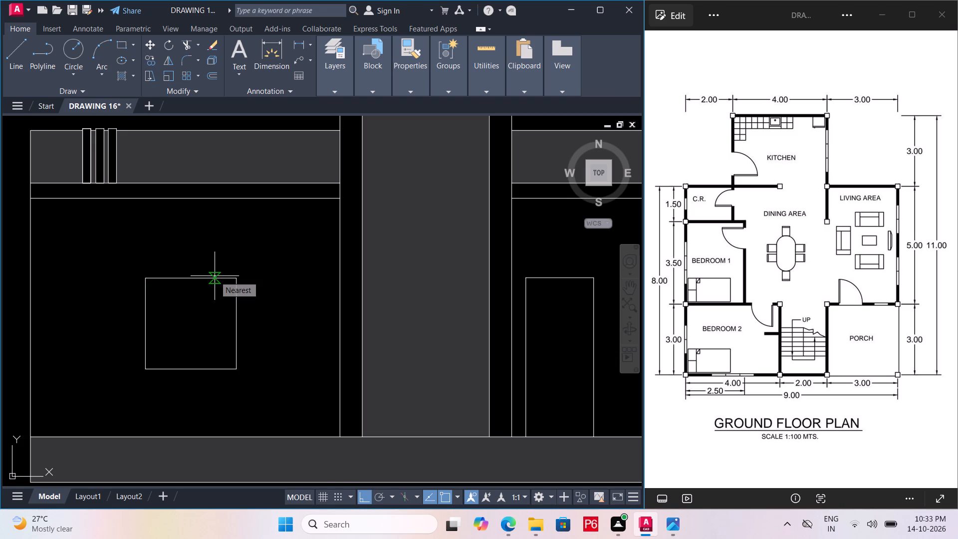
type("0.0762")
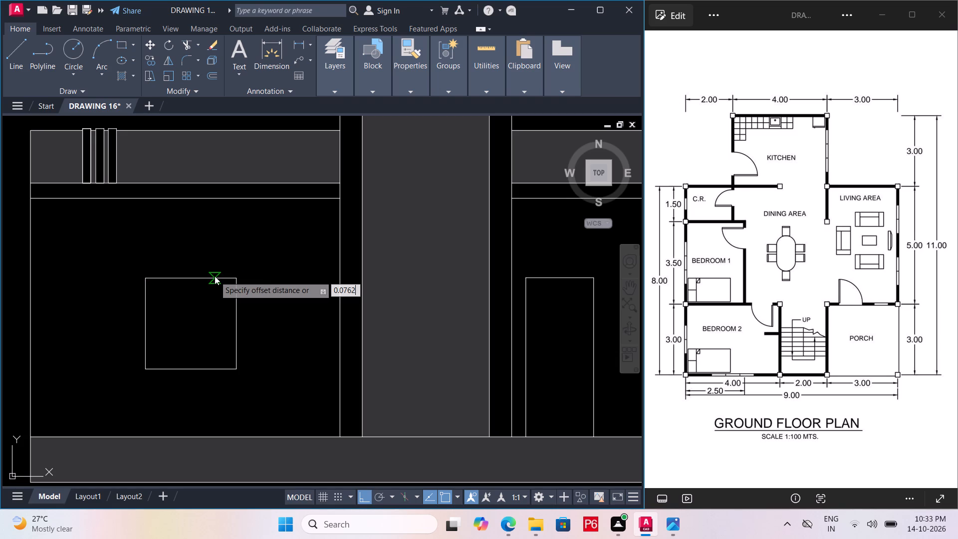
key("Return")
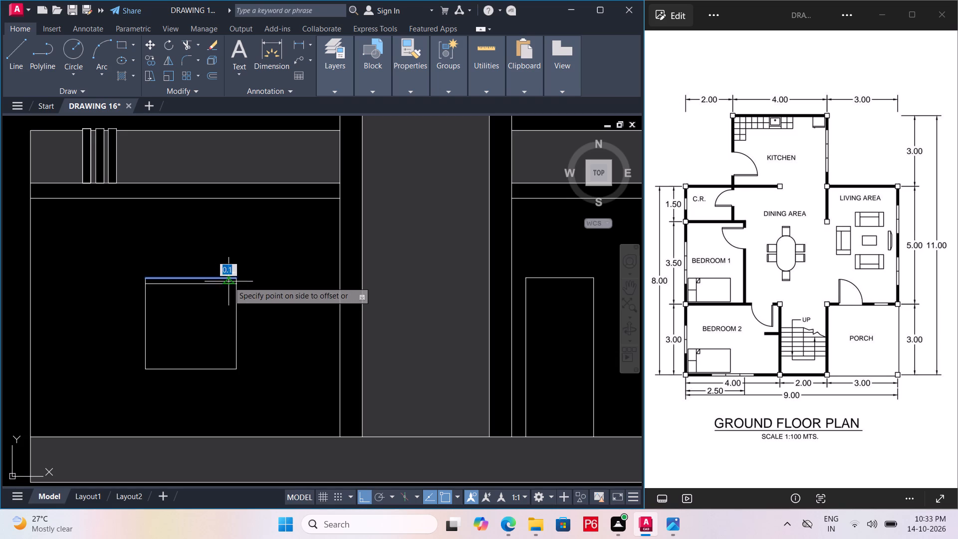
left_click_drag(220, 316, 211, 316)
left_click(144, 326)
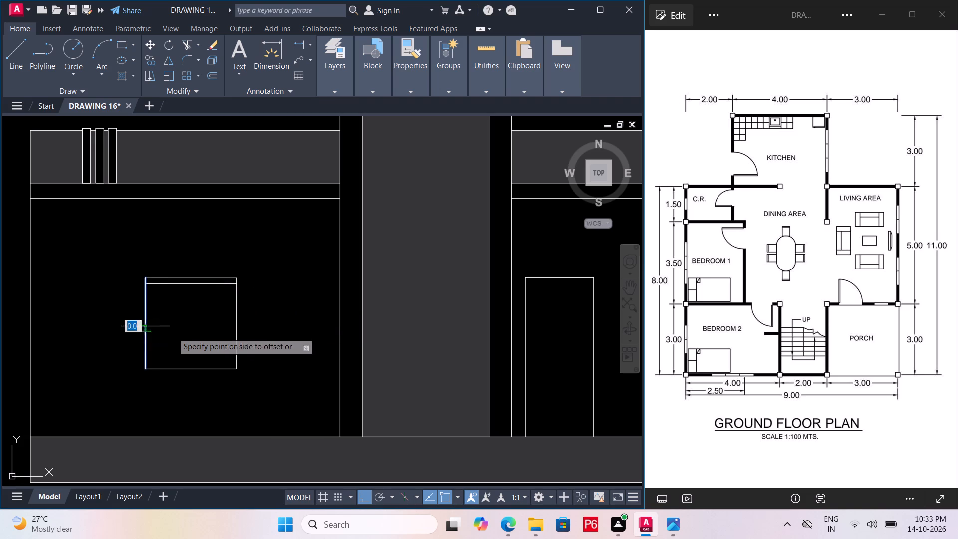
left_click(202, 335)
left_click(236, 335)
left_click(176, 350)
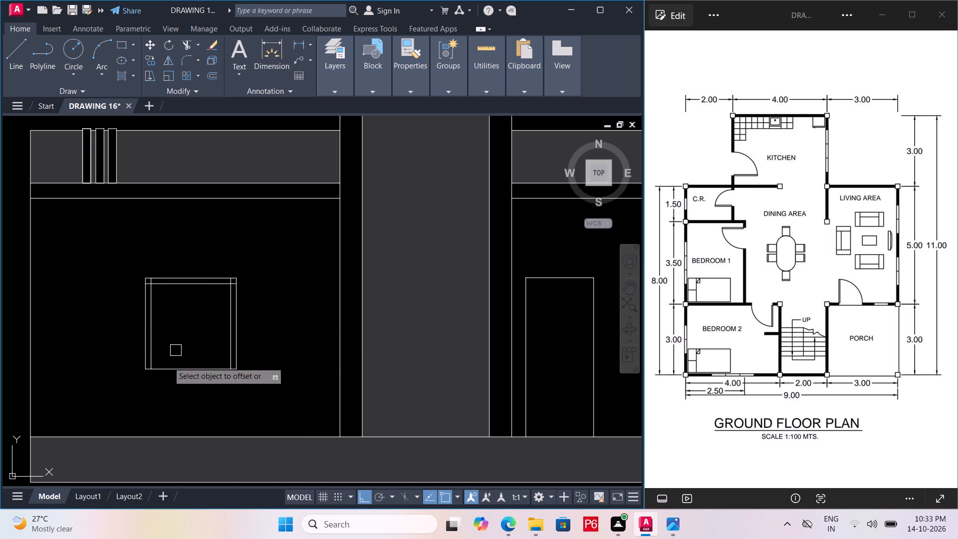
left_click(166, 375)
left_click(166, 373)
left_click(172, 354)
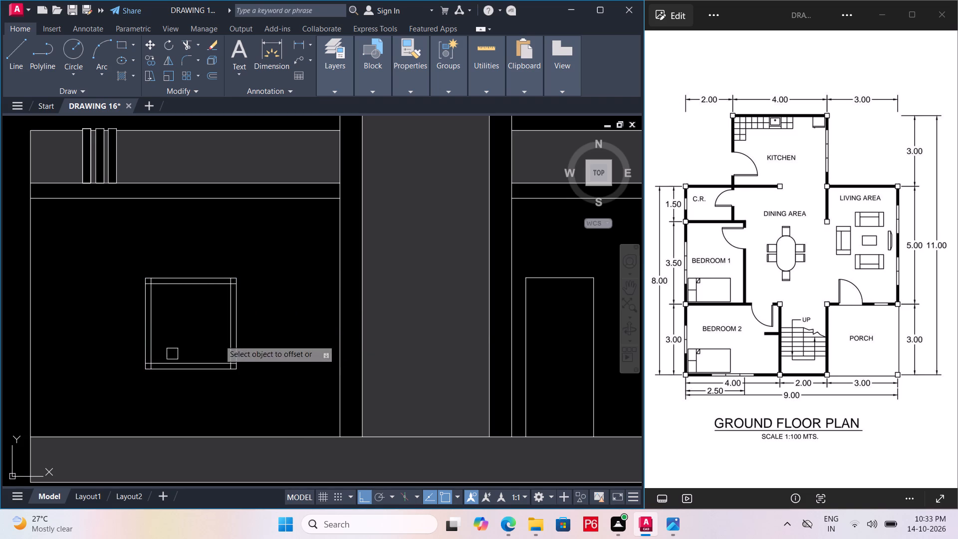
Offset all four edges of the small window beside the door inward by 0.0762, and save the drawing.
middle_click_drag(530, 348, 308, 366)
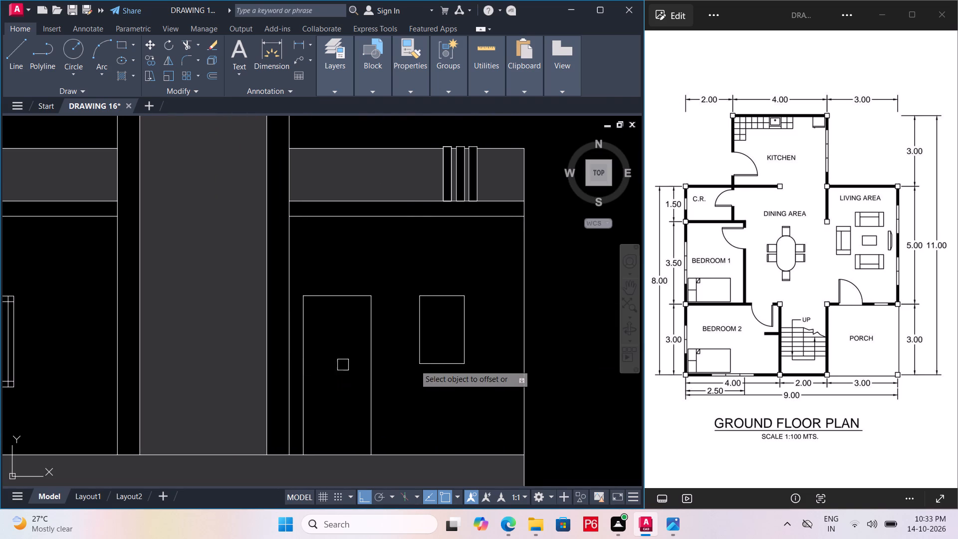
middle_click_drag(447, 365, 267, 359)
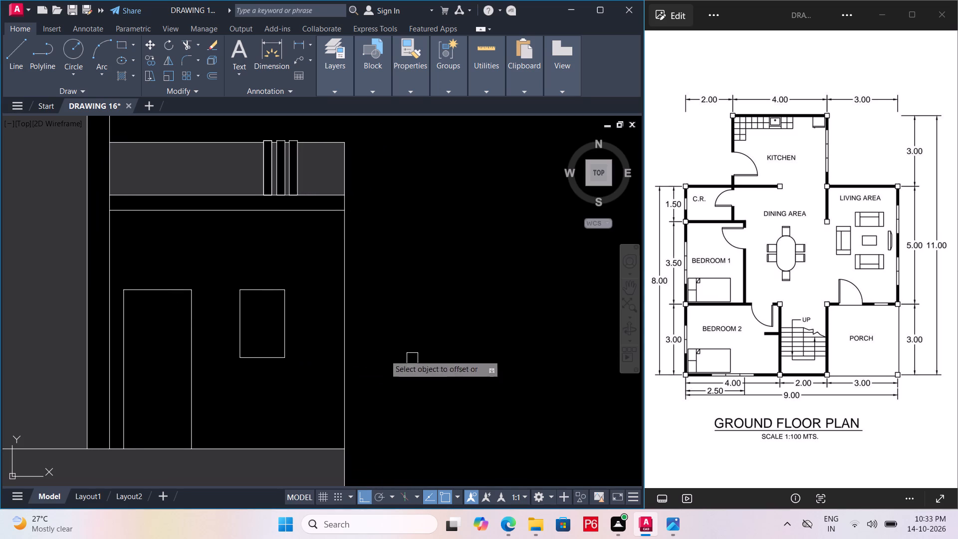
scroll(237, 311, "up", 2)
left_click(238, 311)
left_click(272, 318)
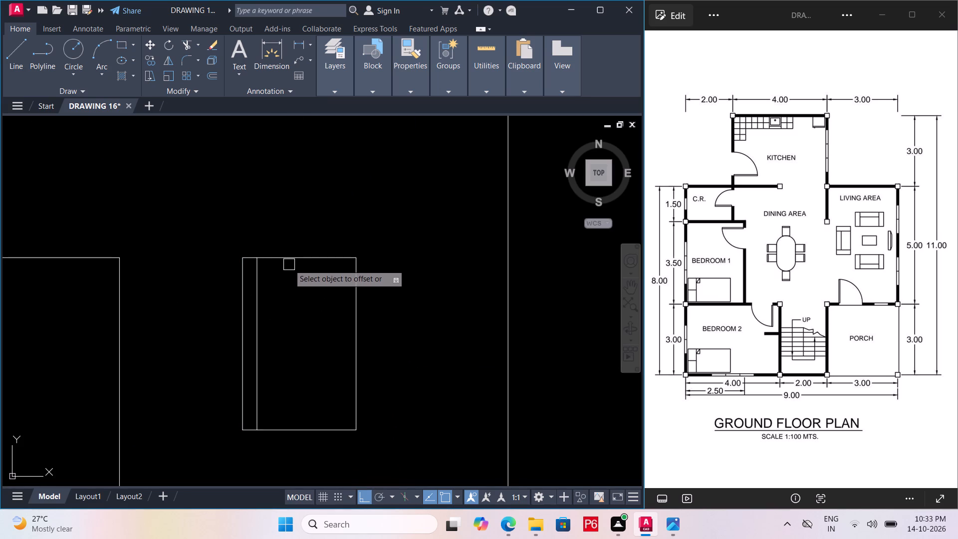
double_click(289, 265)
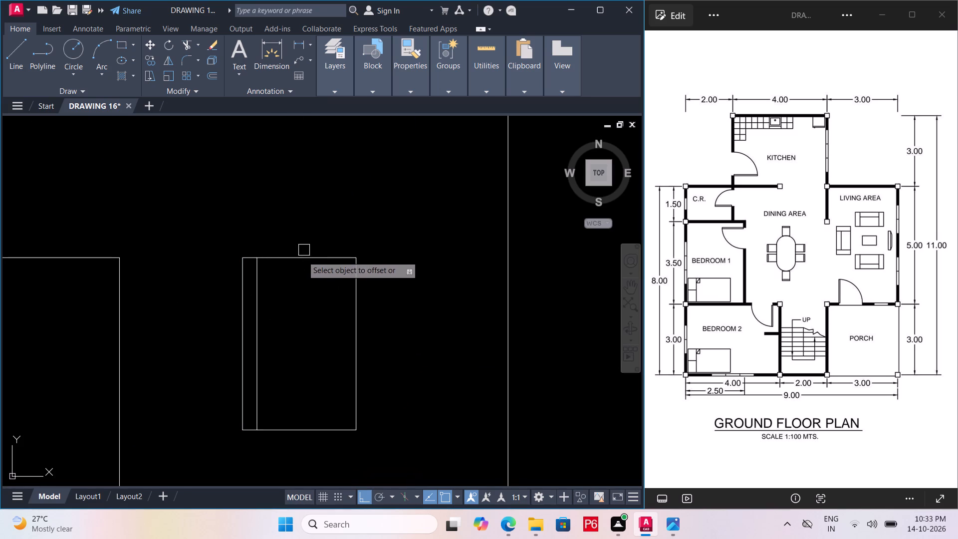
left_click(302, 256)
left_click_drag(302, 256, 302, 264)
left_click_drag(298, 315, 310, 315)
left_click(356, 323)
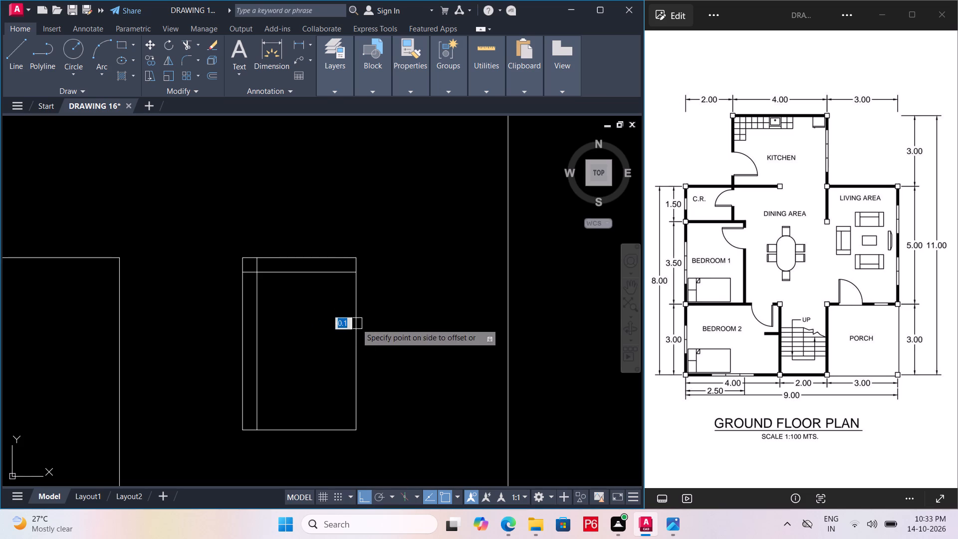
left_click(298, 329)
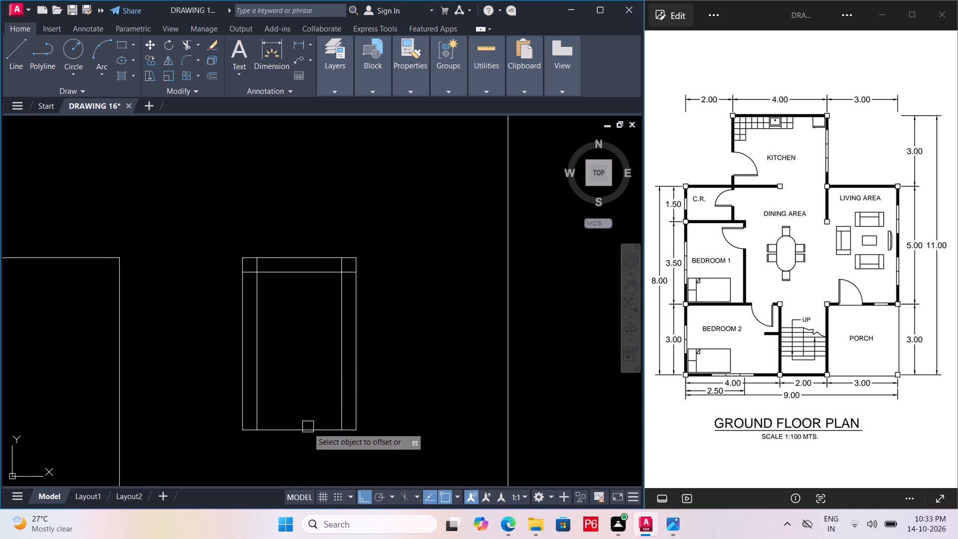
left_click(308, 428)
left_click(310, 403)
key("ctrl+s")
key("ctrl+s")
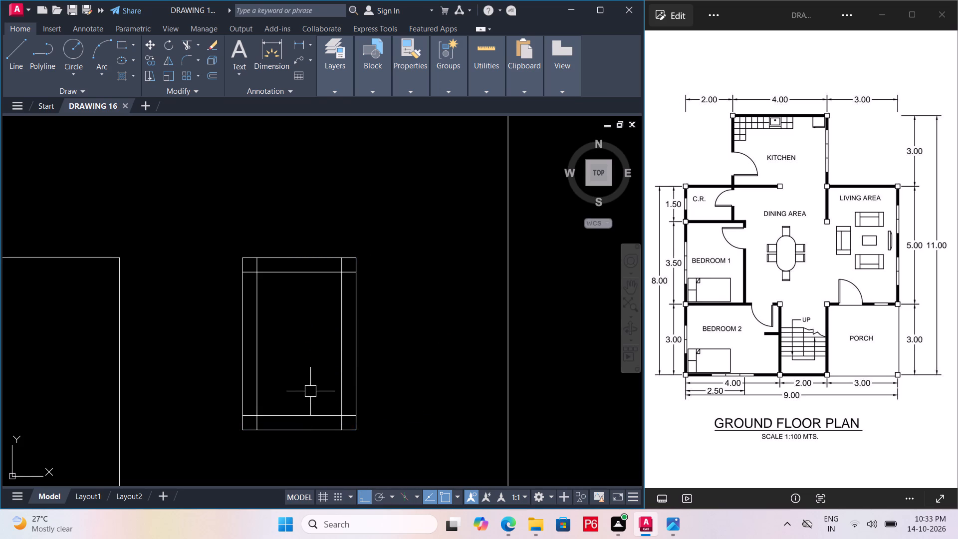
Trim the overlapping inner frame lines at both top corners of the small window beside the door.
type("tr")
key("space")
key("space")
scroll(278, 262, "up", 2)
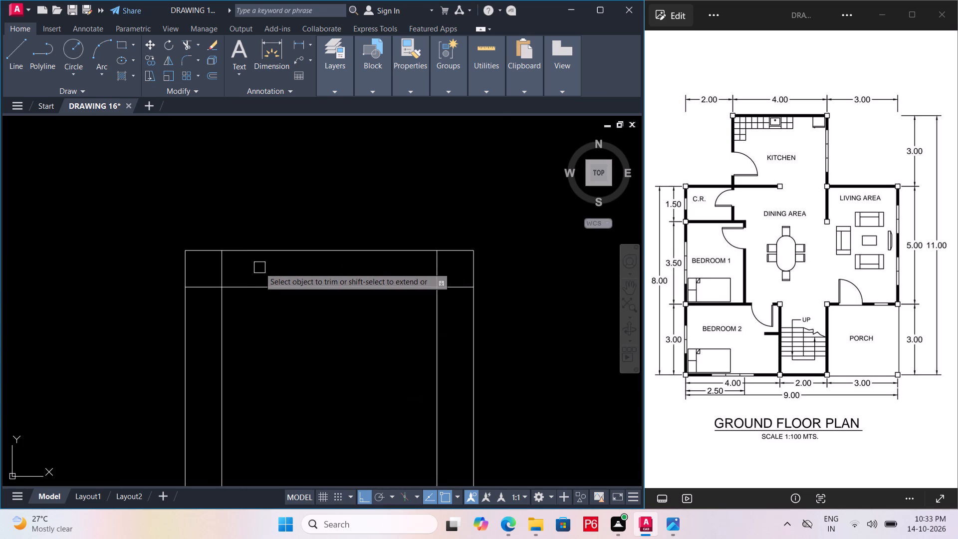
left_click(219, 268)
left_click(195, 291)
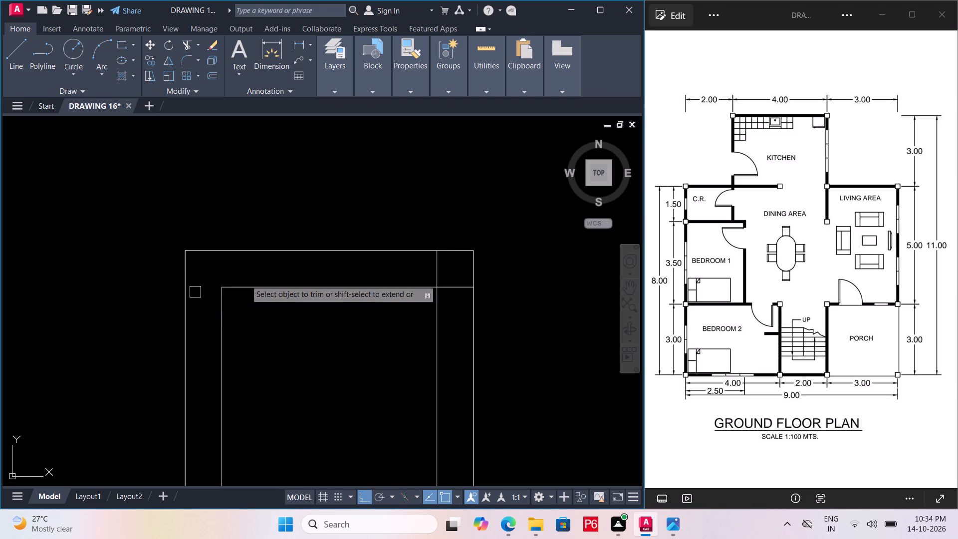
left_click_drag(438, 269, 438, 269)
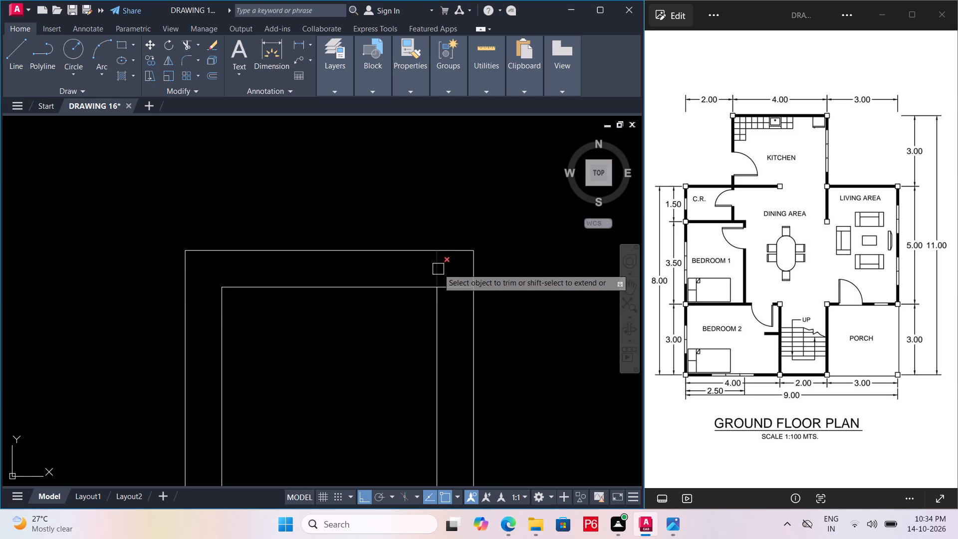
left_click_drag(438, 269, 443, 269)
left_click(451, 288)
Trim the overlapping inner frame lines at both bottom corners of the small window, and save the drawing.
middle_click_drag(451, 288, 417, 118)
scroll(439, 236, "down", 1)
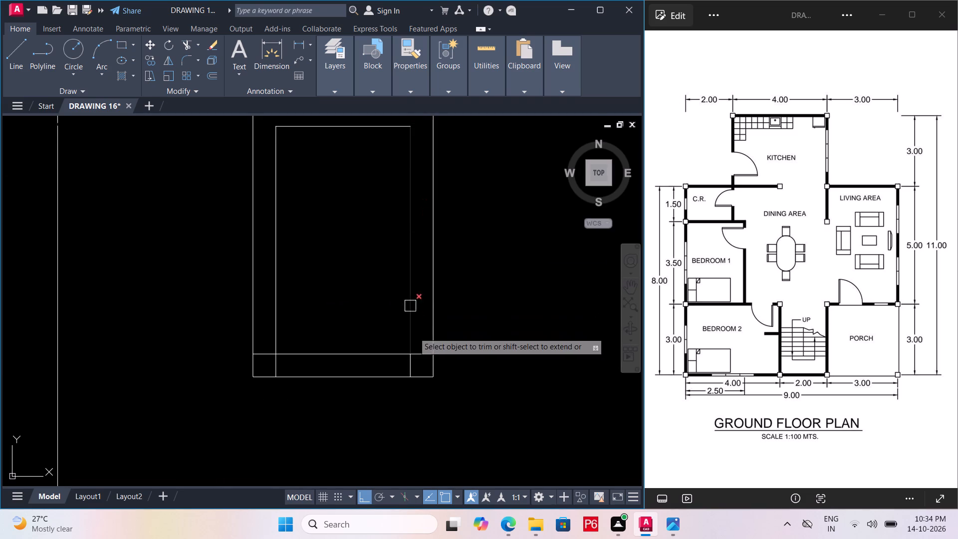
scroll(416, 349, "up", 2)
left_click(423, 358)
left_click(400, 385)
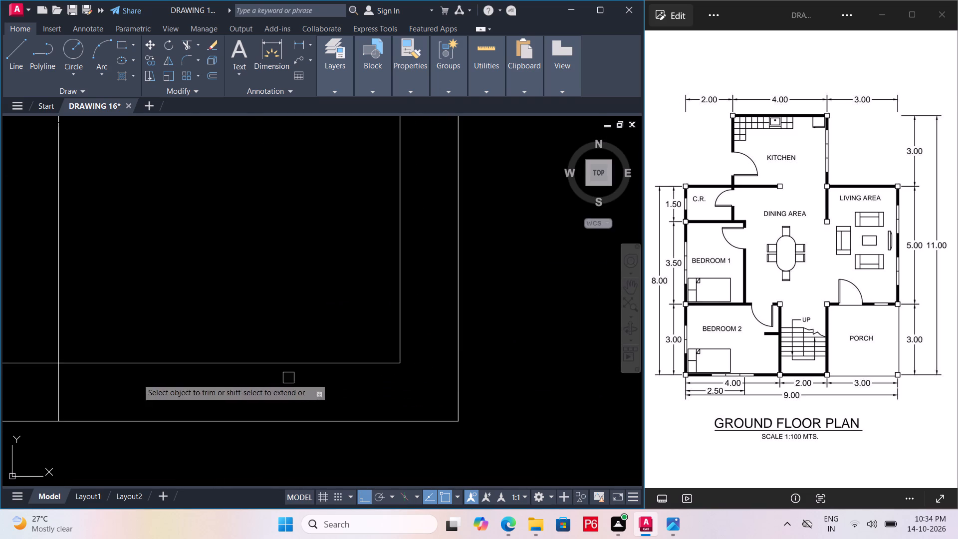
left_click(59, 385)
double_click(42, 363)
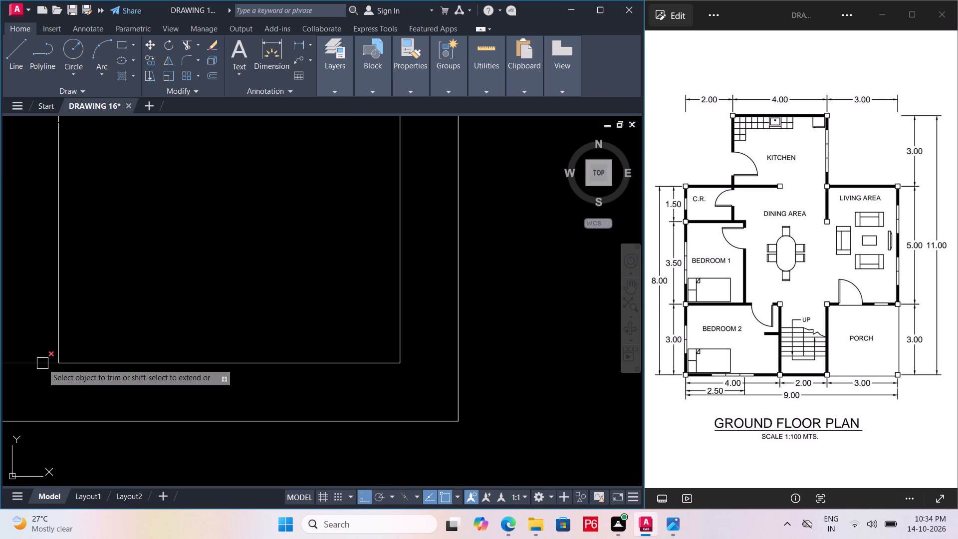
scroll(172, 360, "down", 2)
key("ctrl+s")
key("ctrl+s")
key("ctrl+s")
Trim the overlapping inner frame lines at both top corners of the left window.
middle_click_drag(215, 348, 529, 404, "ctrl")
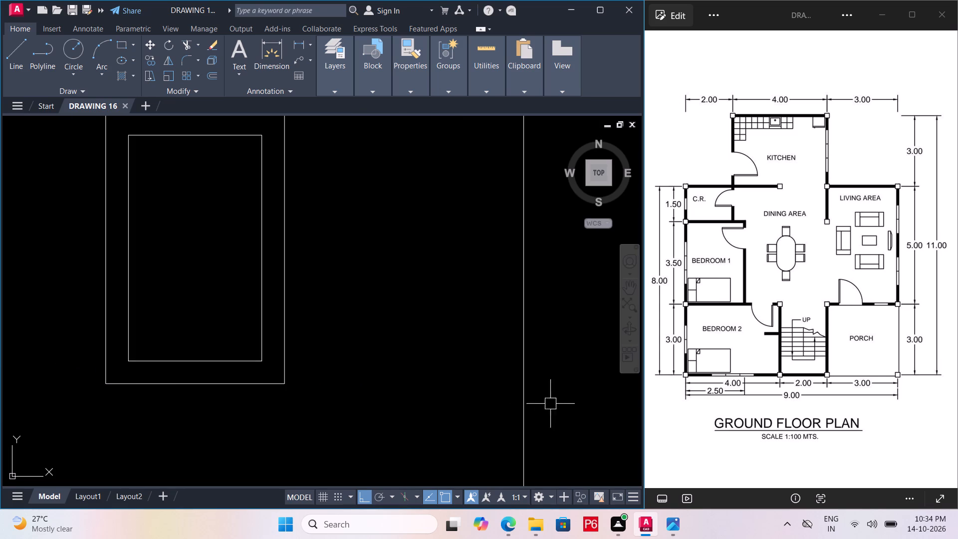
scroll(372, 311, "down", 2)
middle_click_drag(306, 306, 578, 371)
middle_click_drag(128, 341, 138, 335)
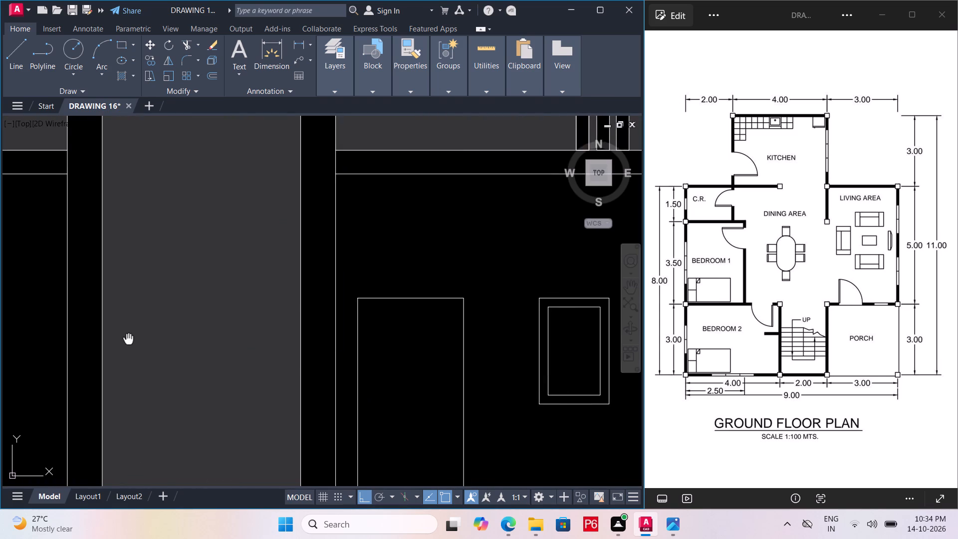
middle_click_drag(138, 335, 542, 260)
type("tr")
key("space")
key("space")
scroll(206, 211, "up", 3)
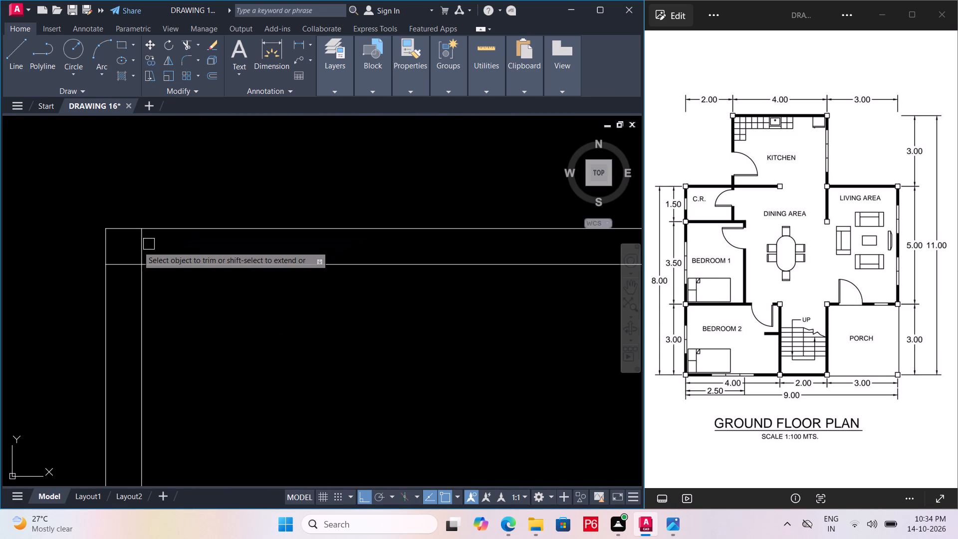
left_click(138, 246)
left_click(118, 261)
scroll(194, 248, "down", 2)
middle_click_drag(143, 245, 21, 230)
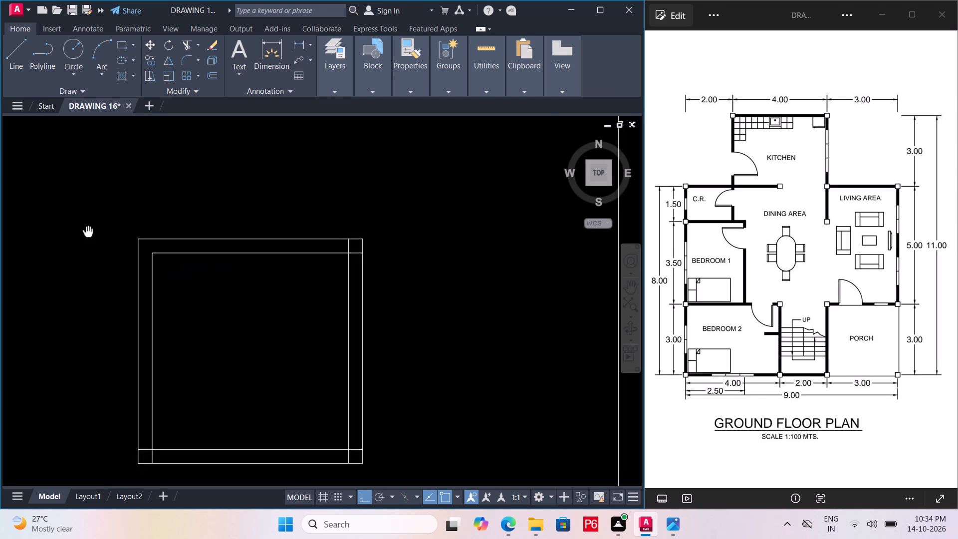
middle_click_drag(21, 230, 17, 241)
scroll(272, 250, "up", 3)
left_click(138, 246)
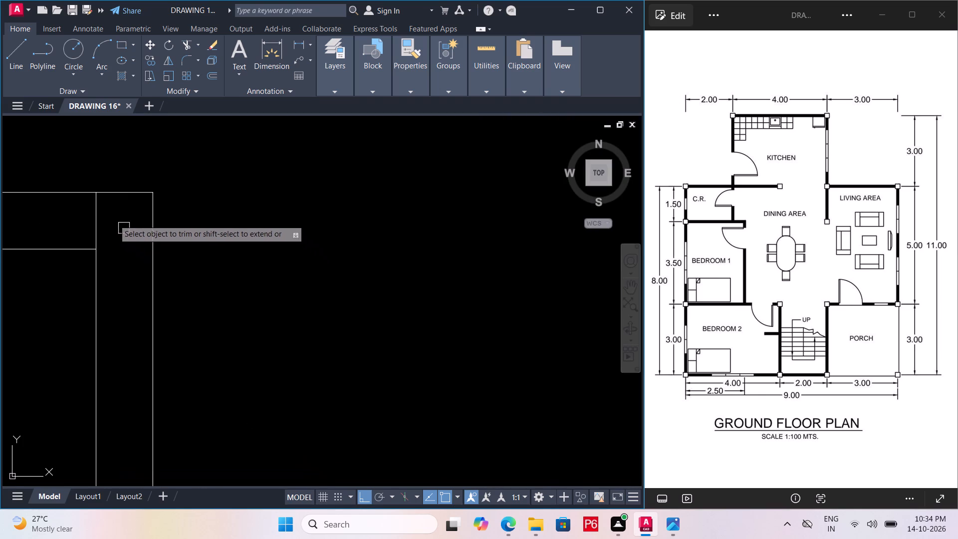
left_click(101, 213)
scroll(242, 217, "down", 5)
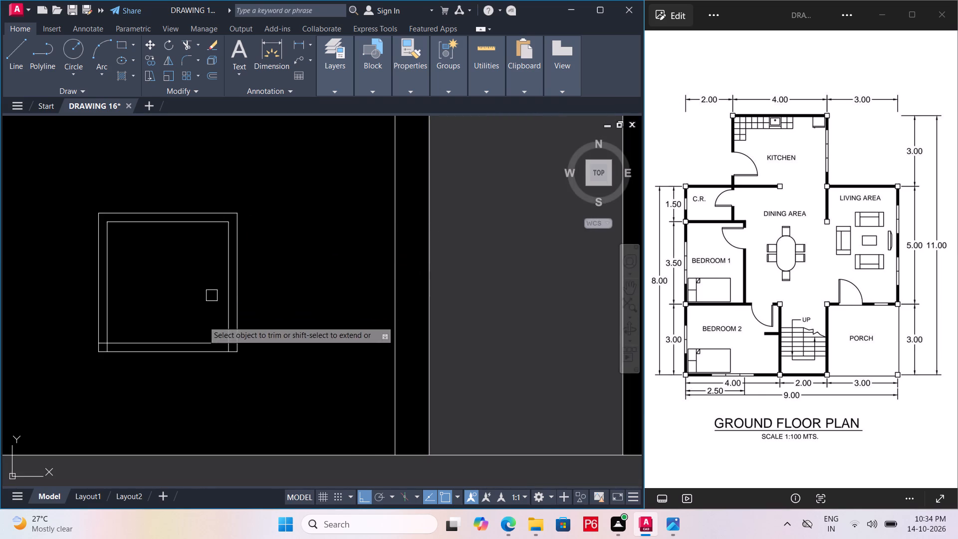
Trim the overlapping inner frame lines at both bottom corners of the left window, and save the drawing.
scroll(213, 345, "up", 3)
left_click(262, 353)
left_click(274, 341)
middle_click_drag(195, 318, 502, 302)
left_click(53, 326)
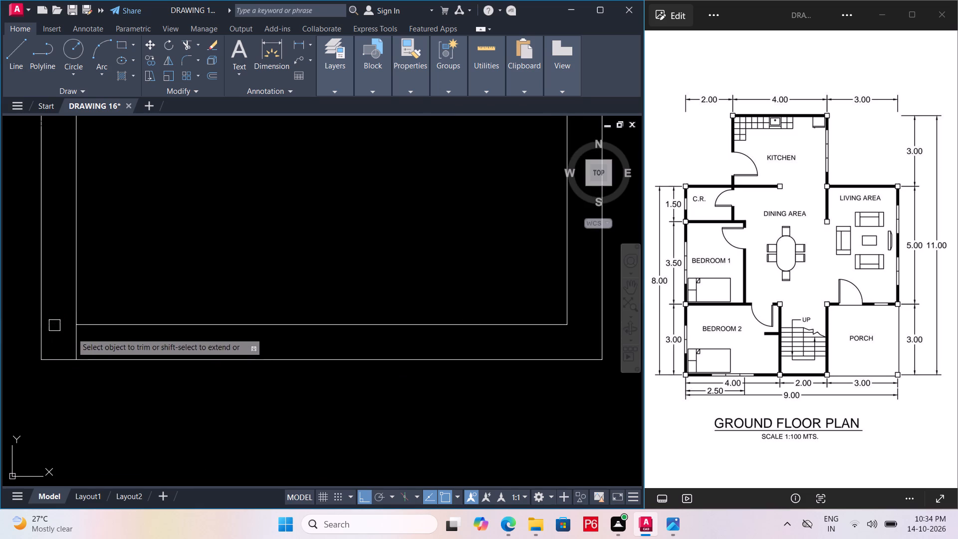
left_click(84, 345)
double_click(60, 337)
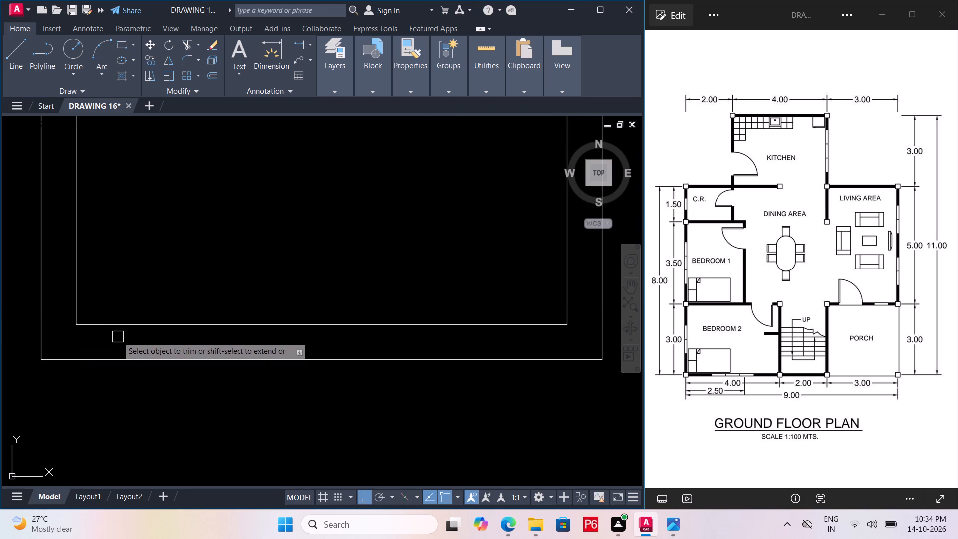
key("ctrl+s")
key("ctrl+s")
scroll(172, 347, "down", 2, "ctrl")
key("ctrl+s")
key("ctrl+s")
scroll(172, 347, "down", 1, "ctrl")
key("ctrl+s")
scroll(172, 347, "down", 2, "ctrl")
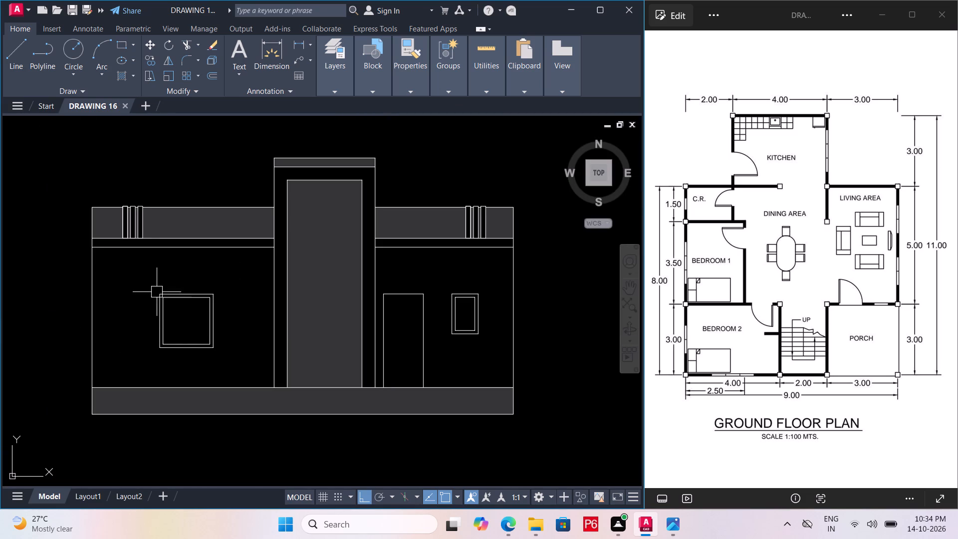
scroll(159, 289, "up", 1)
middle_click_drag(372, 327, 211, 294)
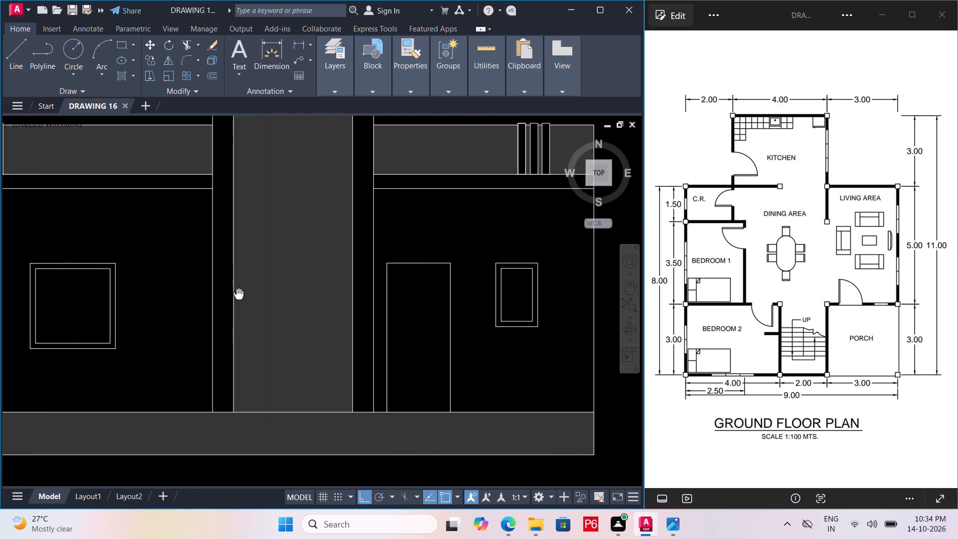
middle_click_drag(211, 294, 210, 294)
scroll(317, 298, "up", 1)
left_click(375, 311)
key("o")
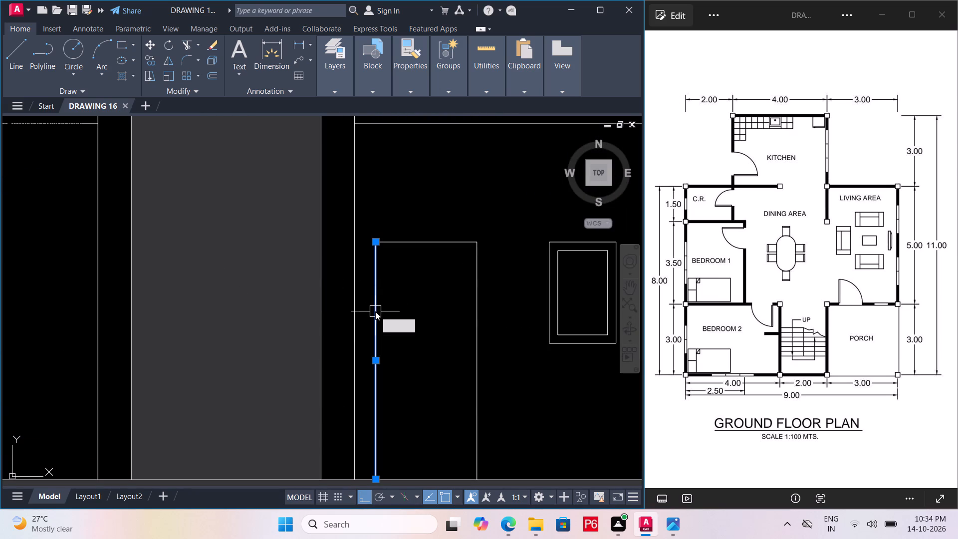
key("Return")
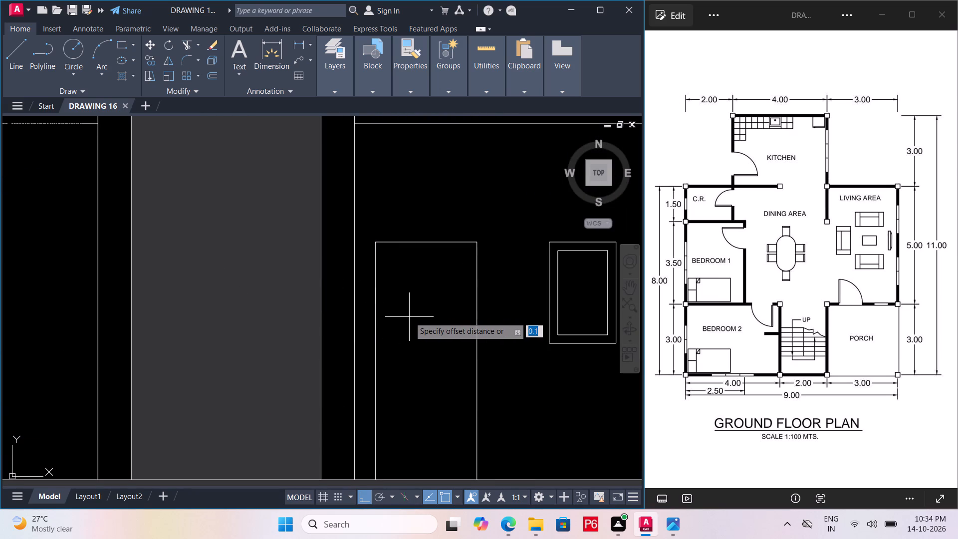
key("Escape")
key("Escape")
Offset the door outline's two vertical lines and top line inward by 0.0762, and save the drawing.
key("o")
key("Return")
type("0.0762")
key("Return")
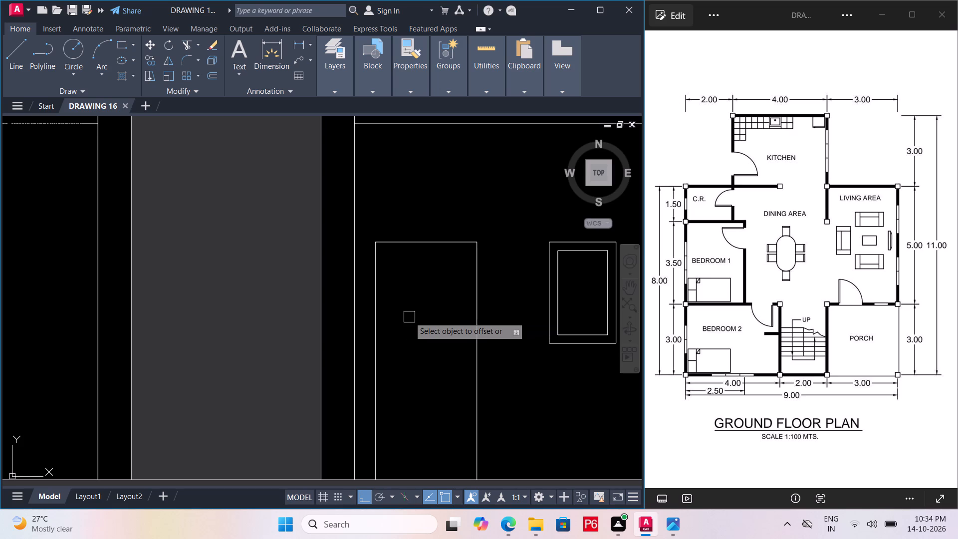
left_click_drag(373, 341, 379, 342)
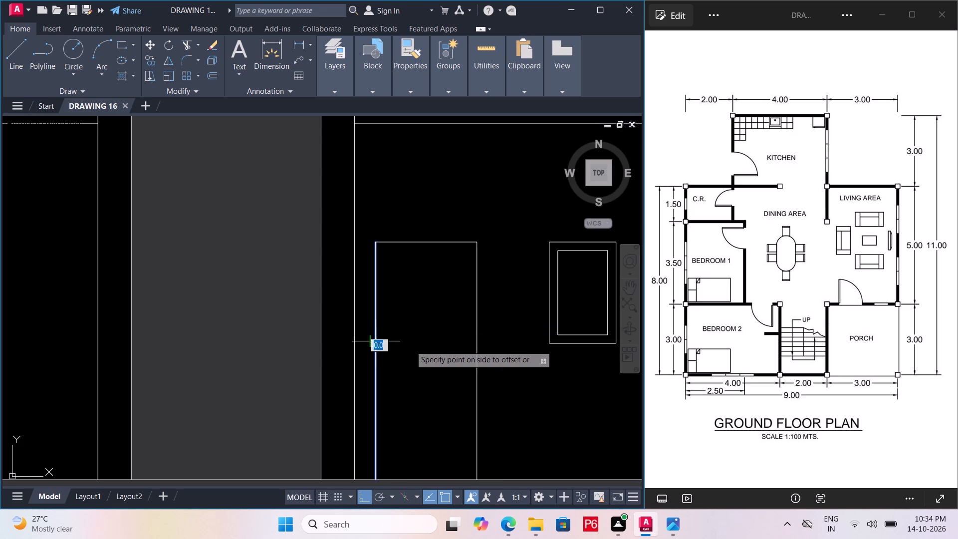
left_click(422, 348)
left_click_drag(422, 348, 422, 339)
left_click(434, 241)
left_click(408, 320)
left_click_drag(408, 320, 408, 320)
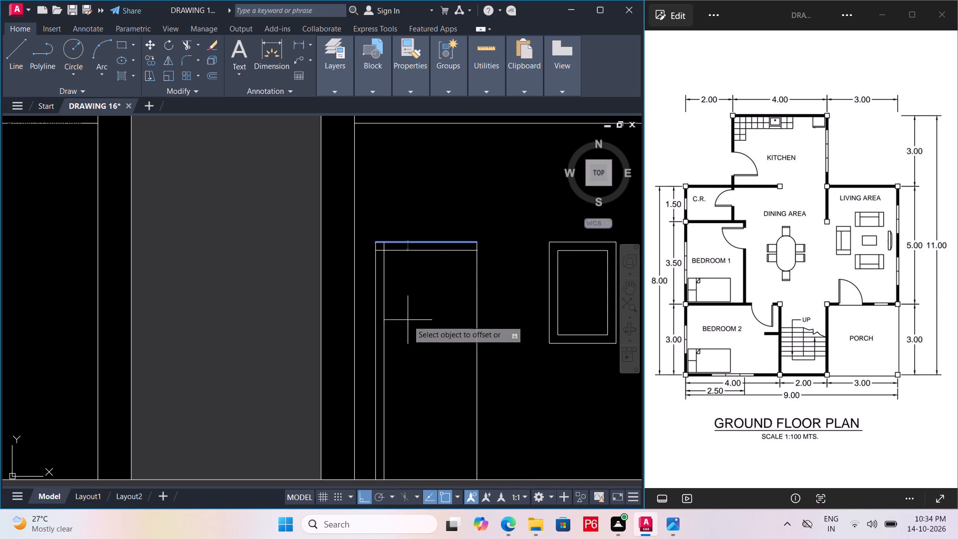
left_click_drag(408, 320, 417, 322)
left_click(479, 348)
left_click(449, 364)
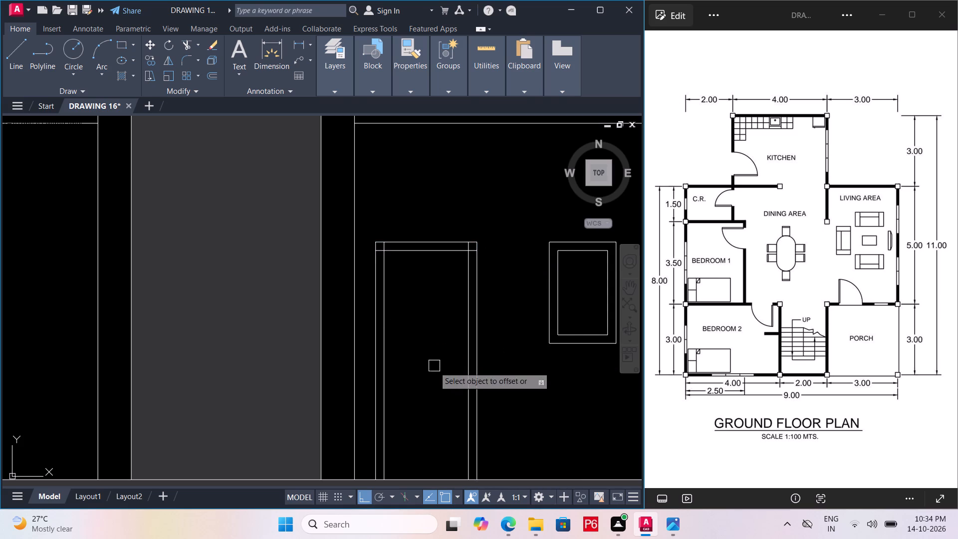
middle_click_drag(434, 367, 401, 312)
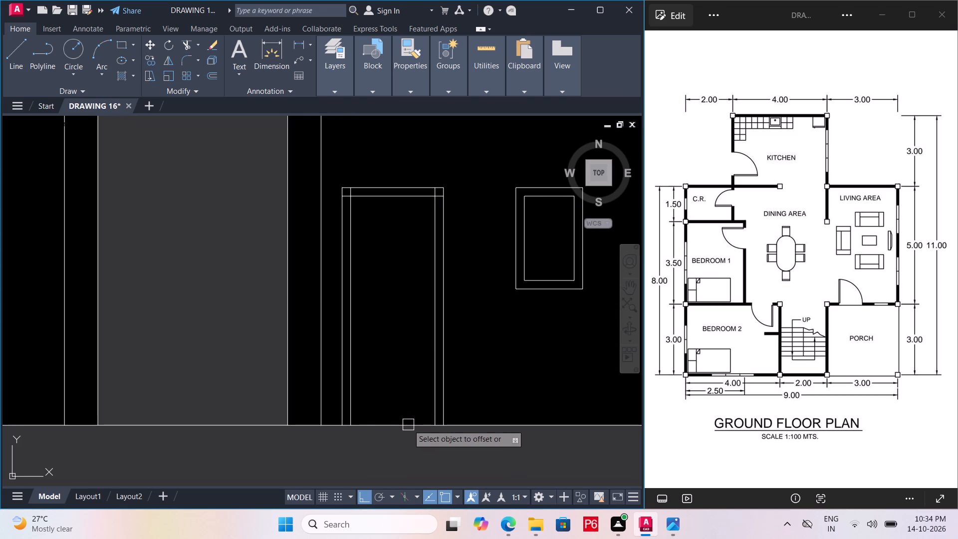
left_click(408, 425)
key("Escape")
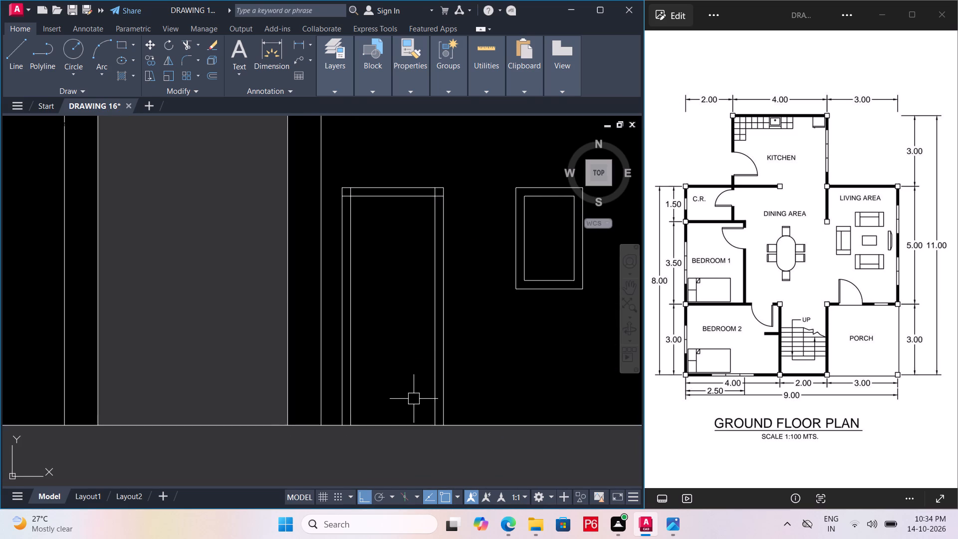
key("ctrl+s")
key("ctrl+s")
key("ctrl+s")
Trim the overlapping inner frame lines at both top corners of the door, and save the drawing.
scroll(393, 219, "up", 2)
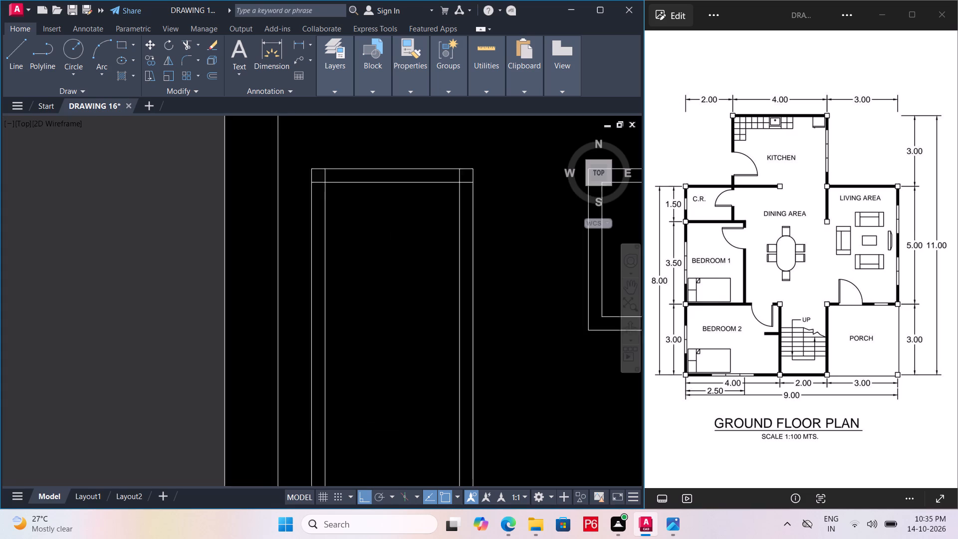
middle_click_drag(393, 219, 386, 240)
type("tr")
key("space")
key("space")
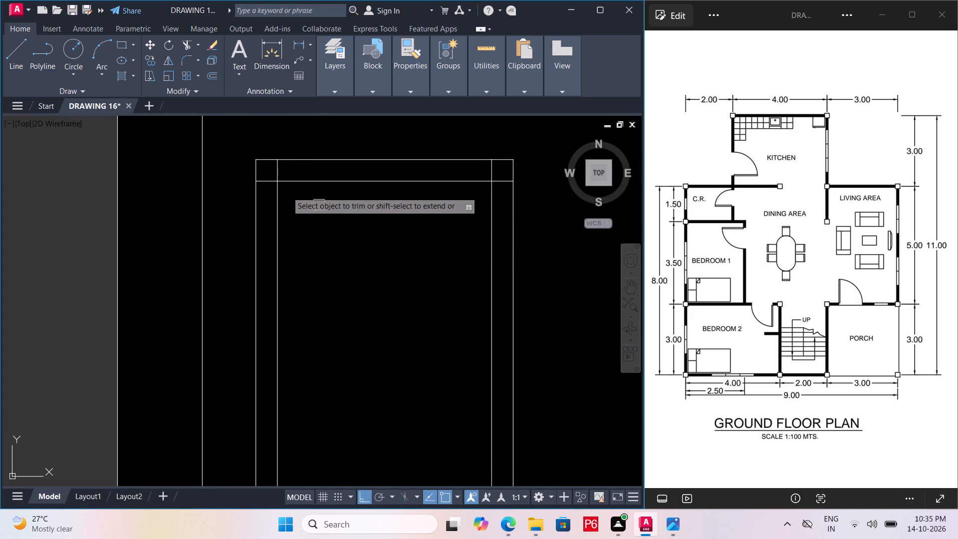
left_click(279, 168)
left_click(267, 183)
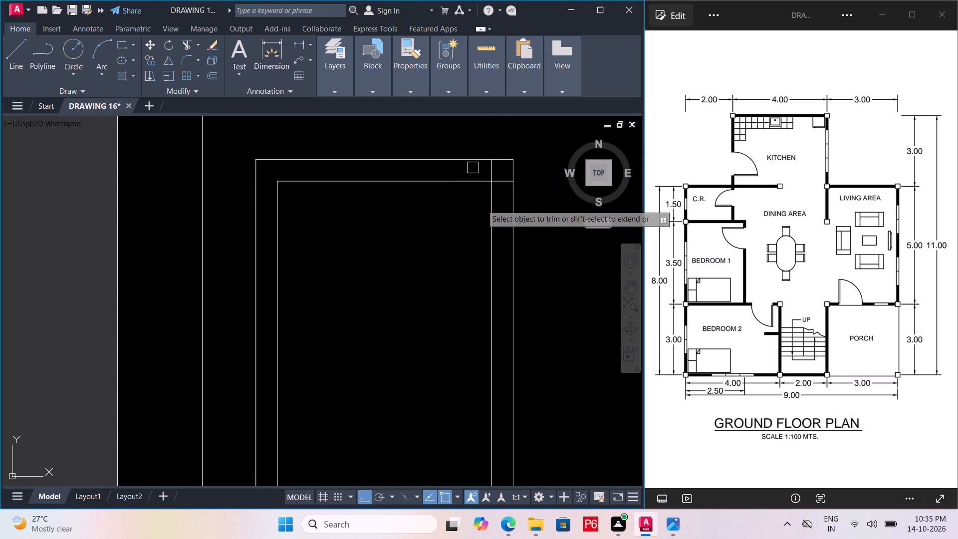
left_click(503, 182)
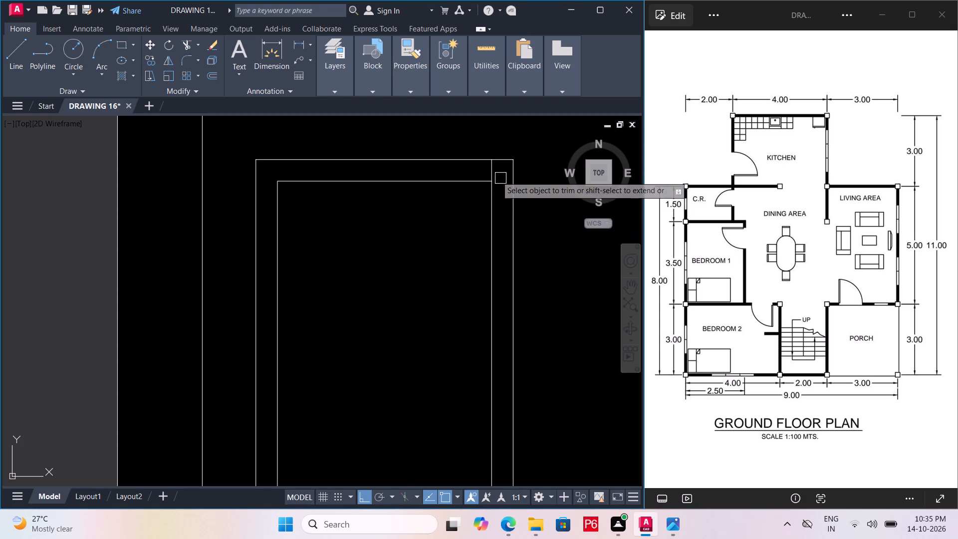
left_click(494, 173)
scroll(487, 176, "down", 2)
key("ctrl+s")
key("ctrl+s")
key("ctrl+s")
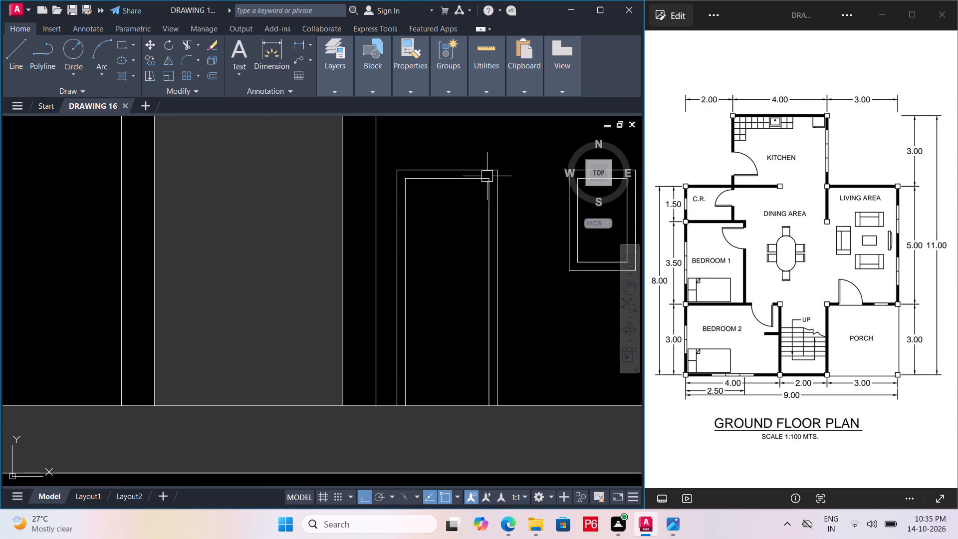
key("ctrl+s")
Draw a narrow vertical rectangle about 0.4 high as the handle inside the door's left frame line, and save.
middle_click_drag(493, 184, 441, 194)
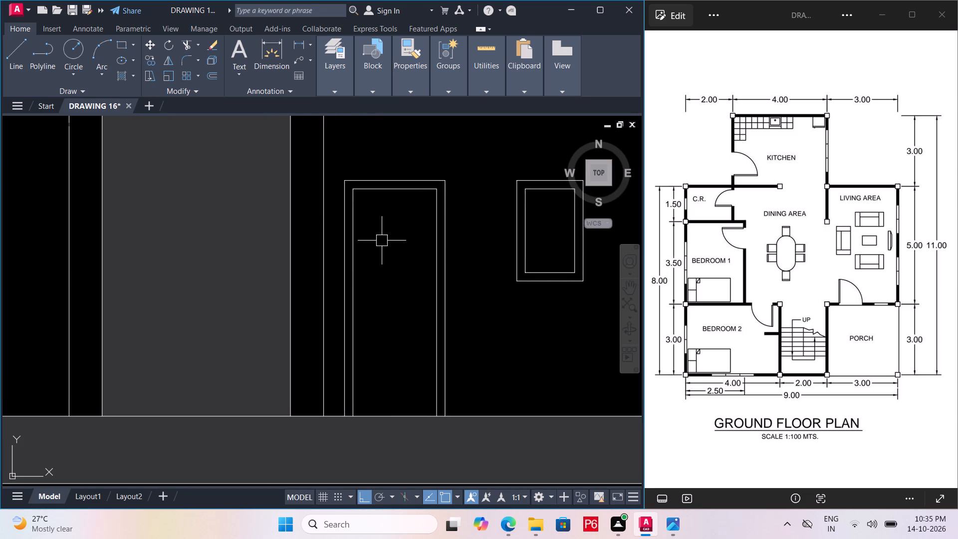
scroll(375, 310, "up", 1)
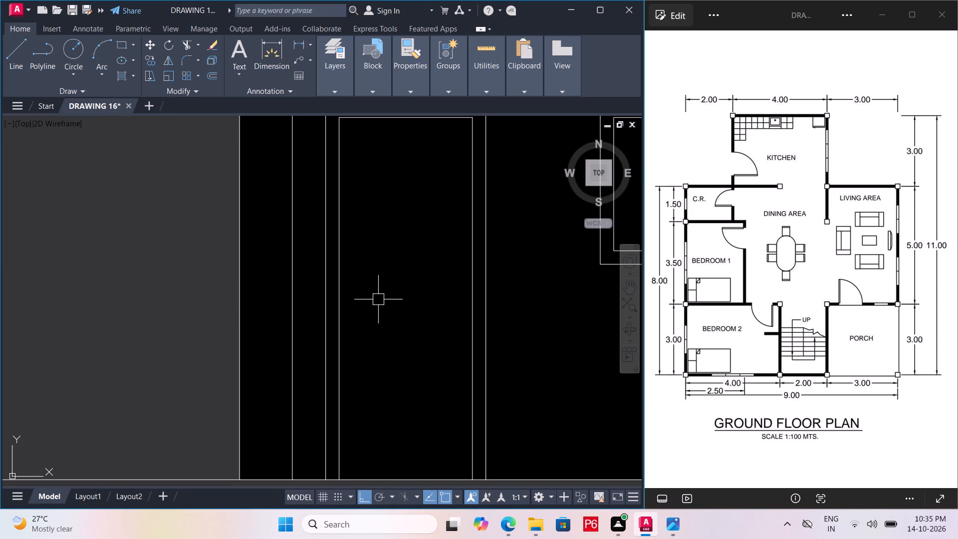
type("re")
type("c")
key("space")
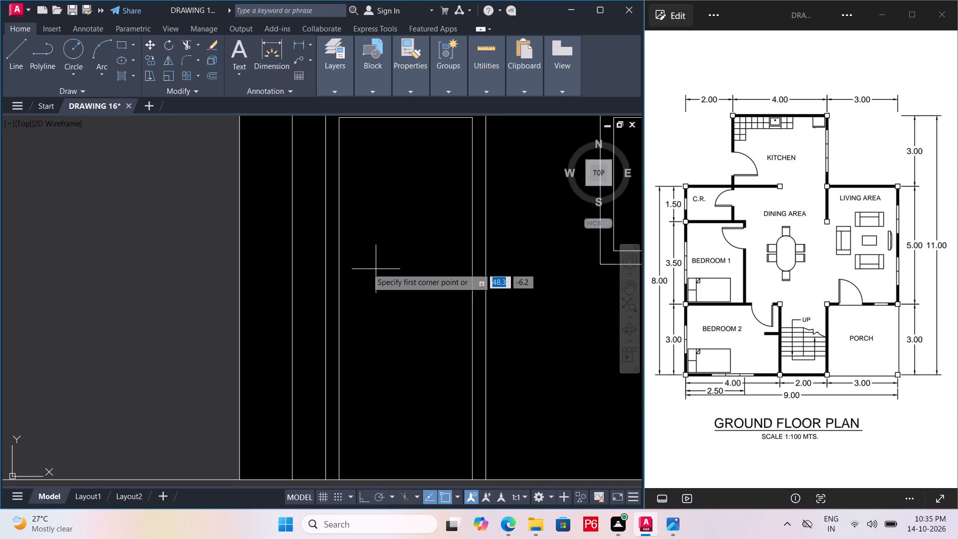
scroll(358, 259, "down", 1)
middle_click_drag(358, 259, 390, 241)
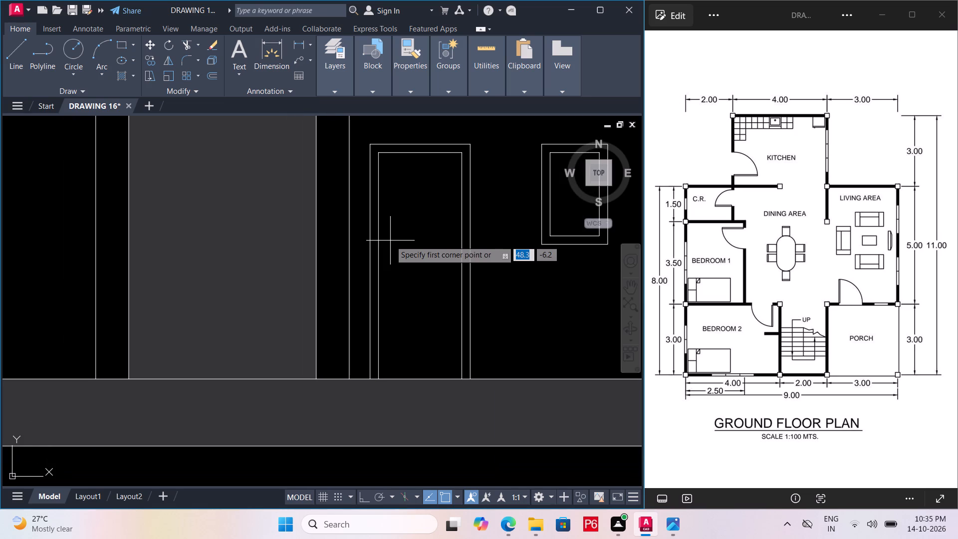
scroll(390, 241, "up", 2)
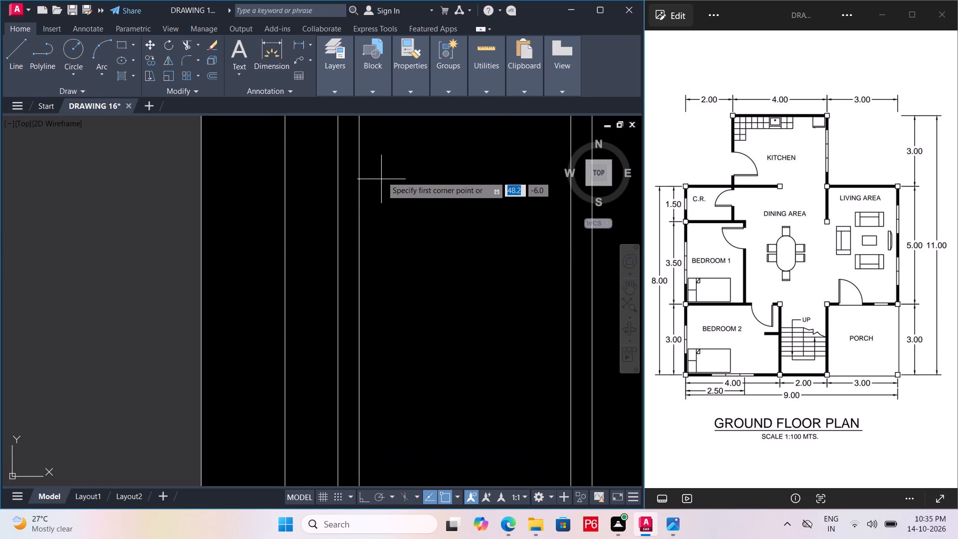
left_click(382, 176)
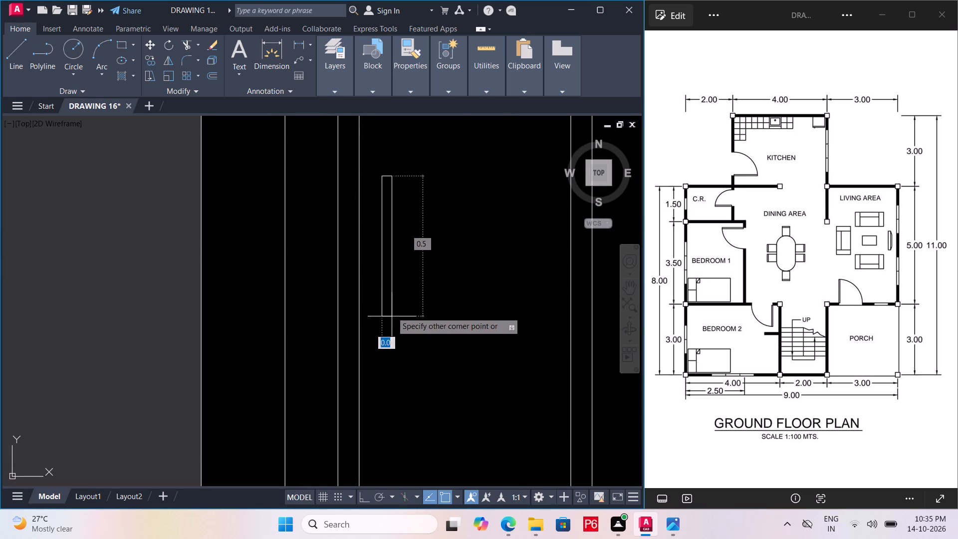
left_click(389, 281)
scroll(388, 257, "down", 2)
middle_click_drag(385, 258, 351, 259)
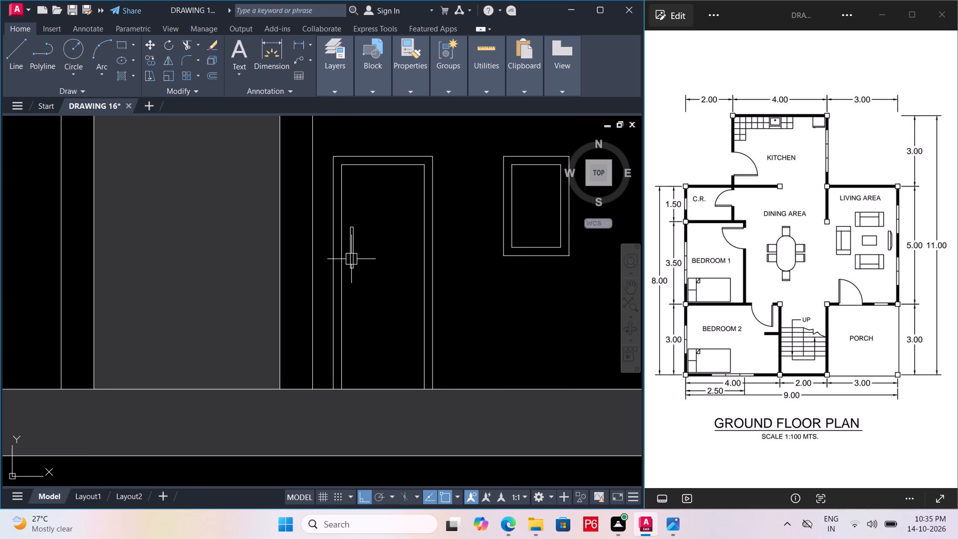
key("ctrl+s")
key("ctrl+s")
key("ctrl+s")
key("ctrl+s")
Draw a small keyhole circle just below the door handle, about as wide as the handle, and save the drawing.
scroll(348, 221, "up", 1)
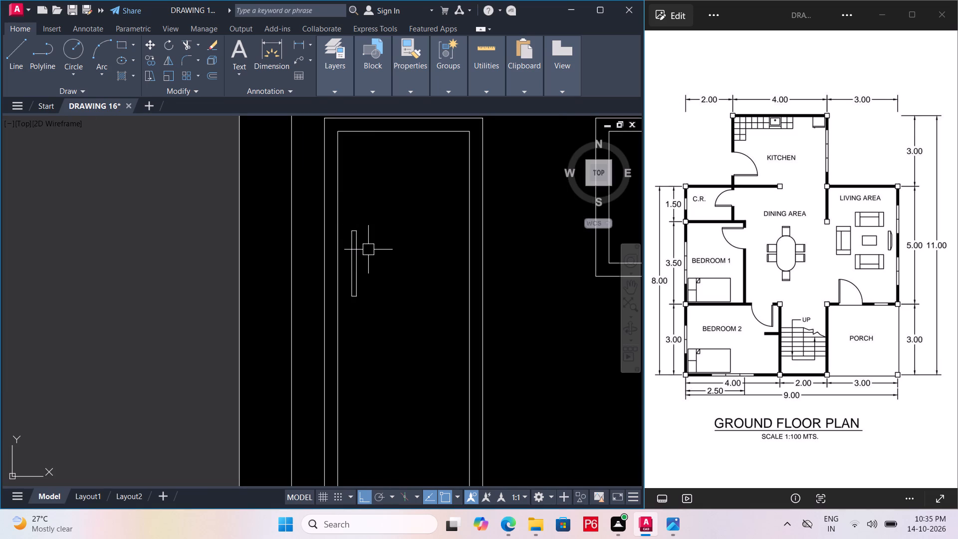
middle_click_drag(359, 280, 321, 252)
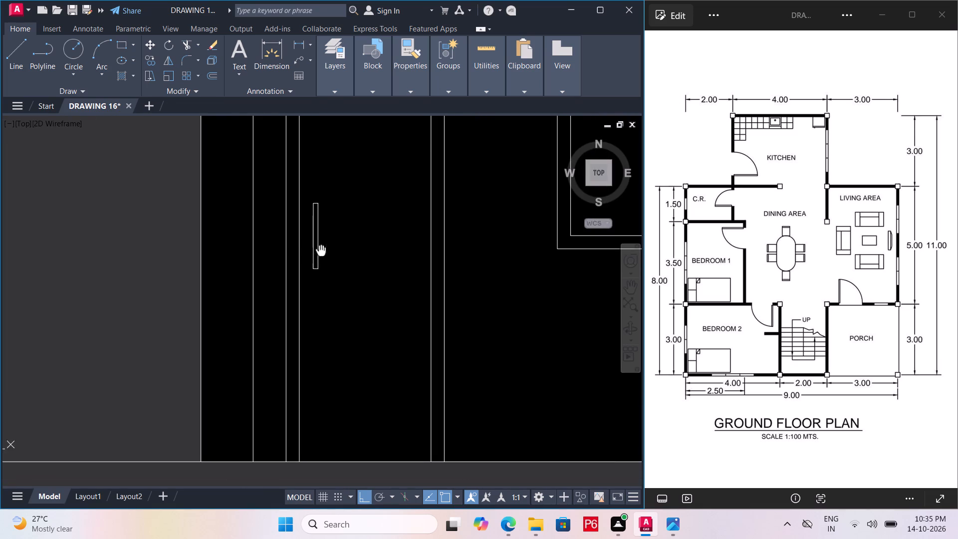
type("c")
key("space")
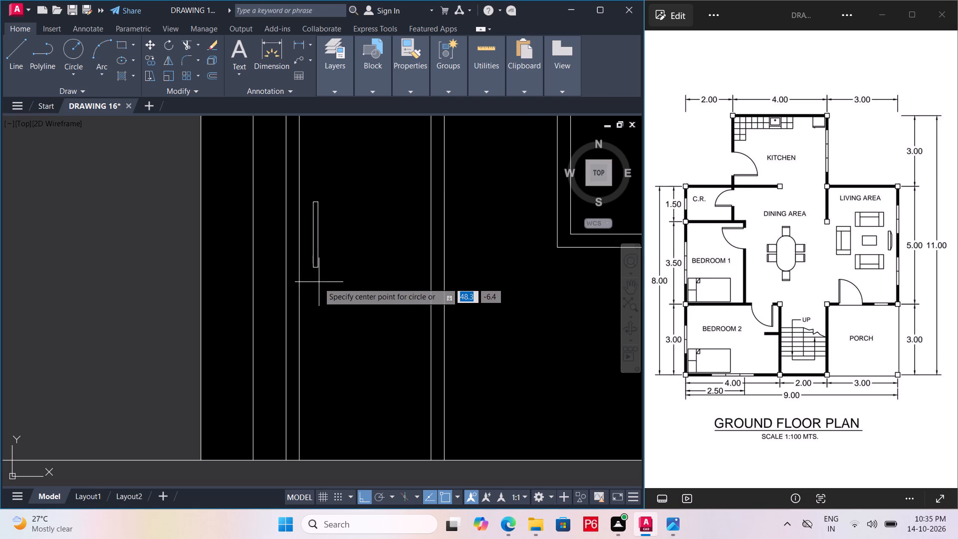
scroll(318, 282, "up", 4)
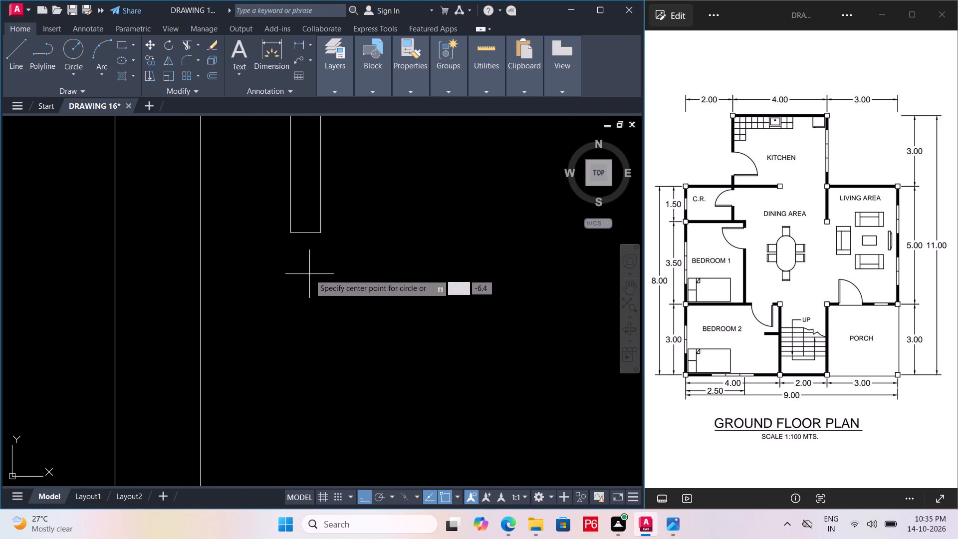
left_click(309, 274)
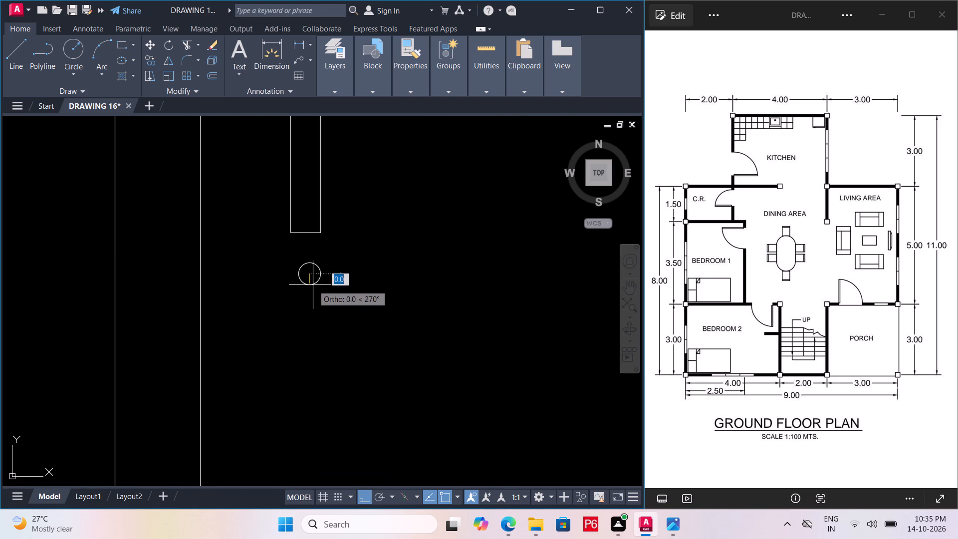
double_click(313, 285)
key("ctrl+s")
key("ctrl+s")
scroll(368, 243, "down", 4, "ctrl")
key("ctrl+s")
key("ctrl+s")
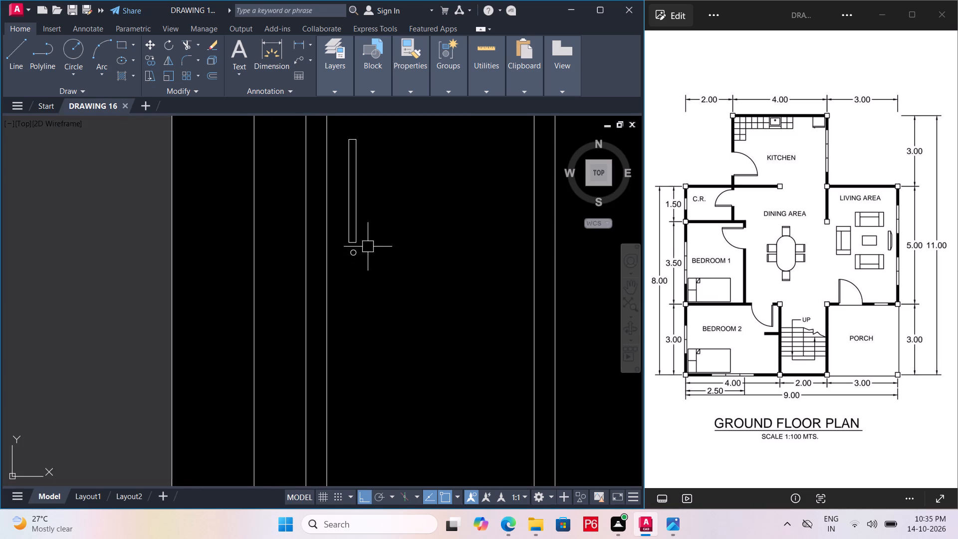
Fill the door panel inside the inner frame lines with a solid hatch in index colour 15, leaving out the handle and keyhole.
scroll(373, 268, "down", 4)
middle_click_drag(376, 270, 450, 302)
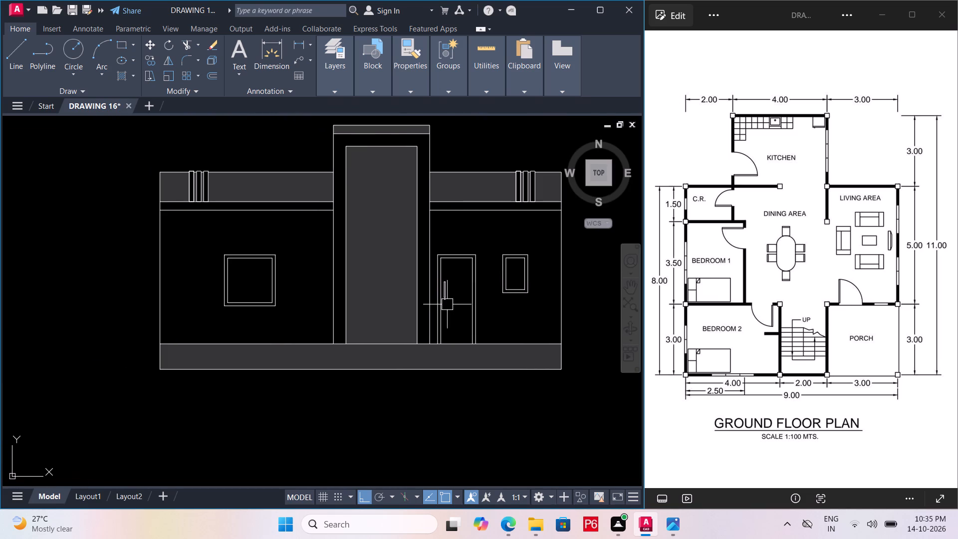
type("h")
key("space")
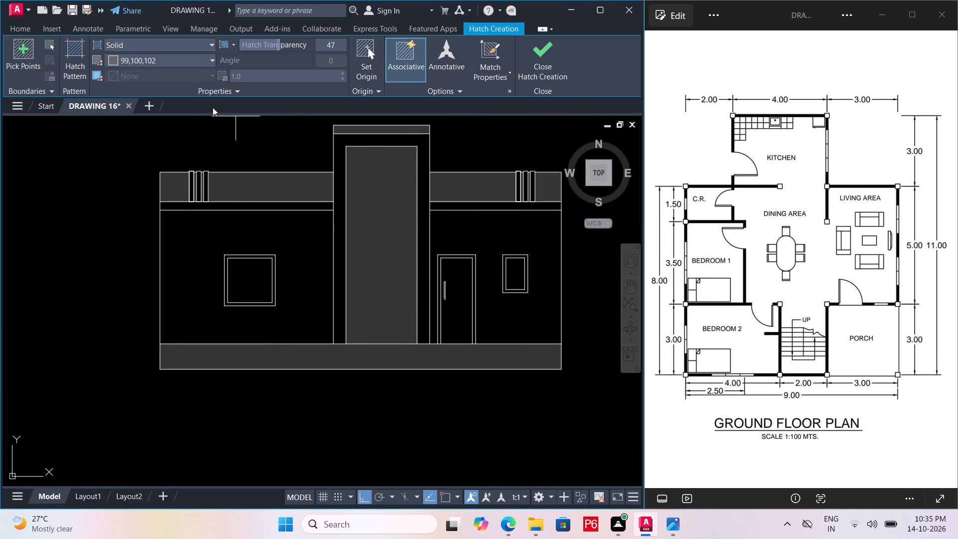
left_click(200, 59)
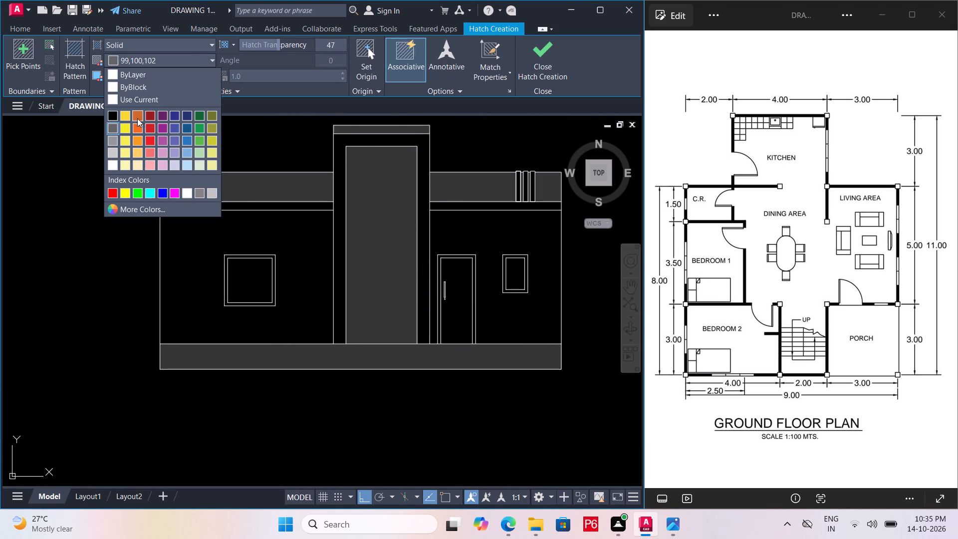
left_click(148, 211)
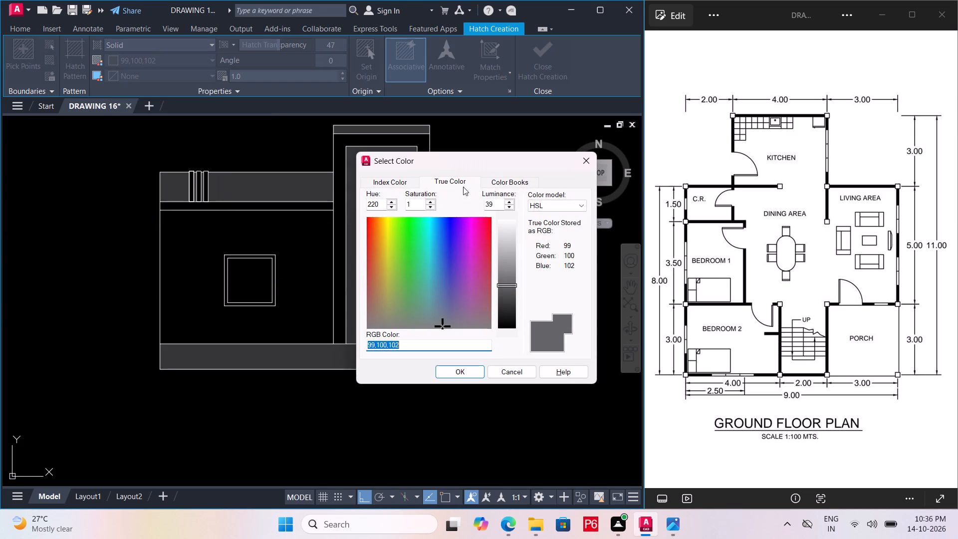
left_click(401, 182)
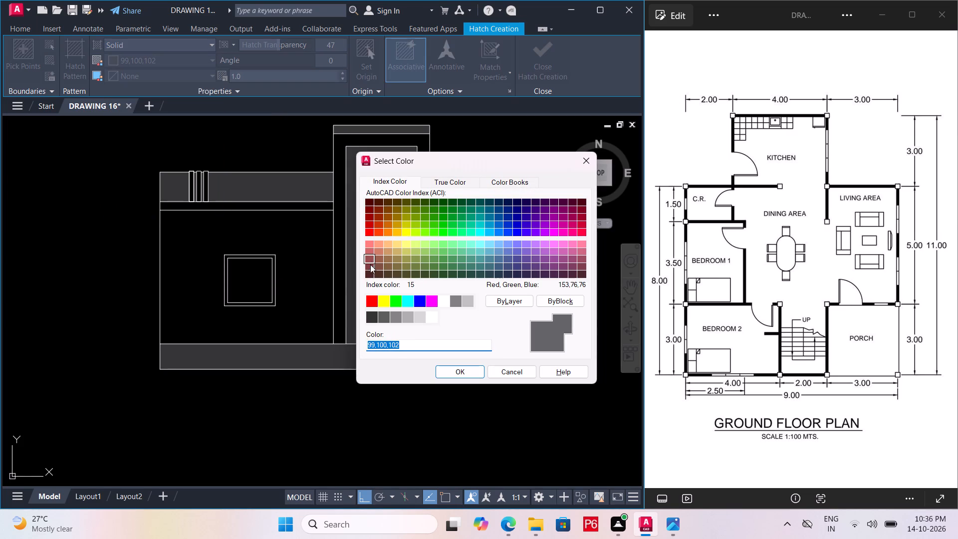
left_click(371, 260)
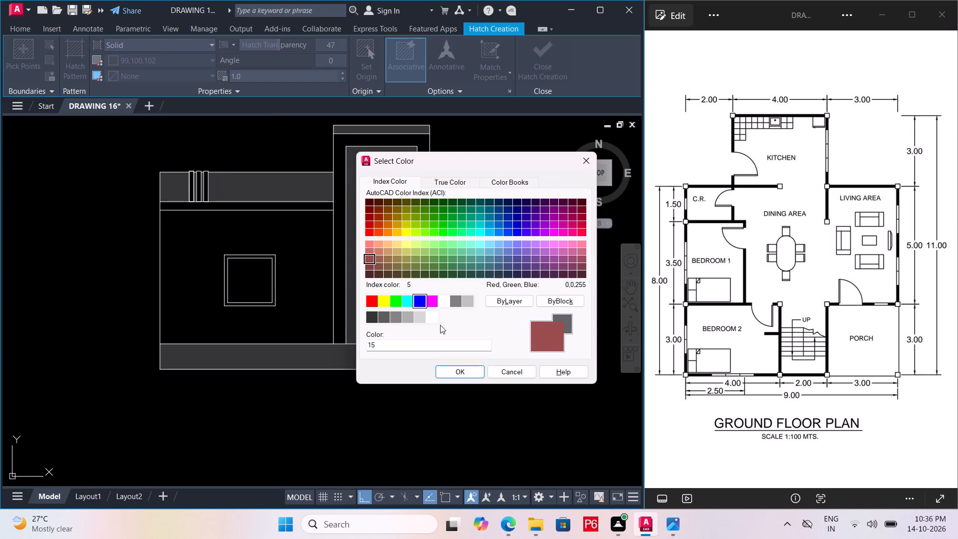
left_click(477, 372)
scroll(413, 302, "up", 3)
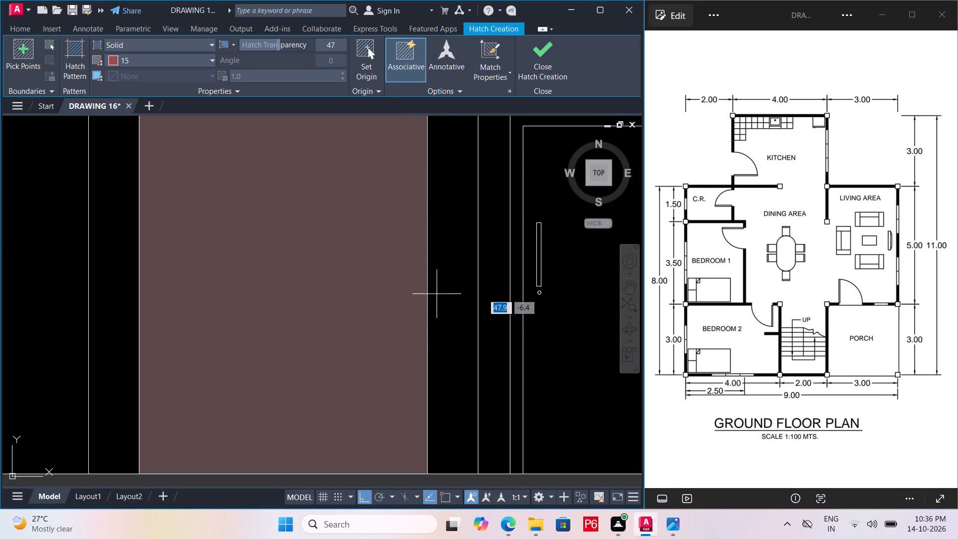
left_click(556, 326)
scroll(533, 324, "down", 2)
middle_click_drag(517, 320, 387, 307)
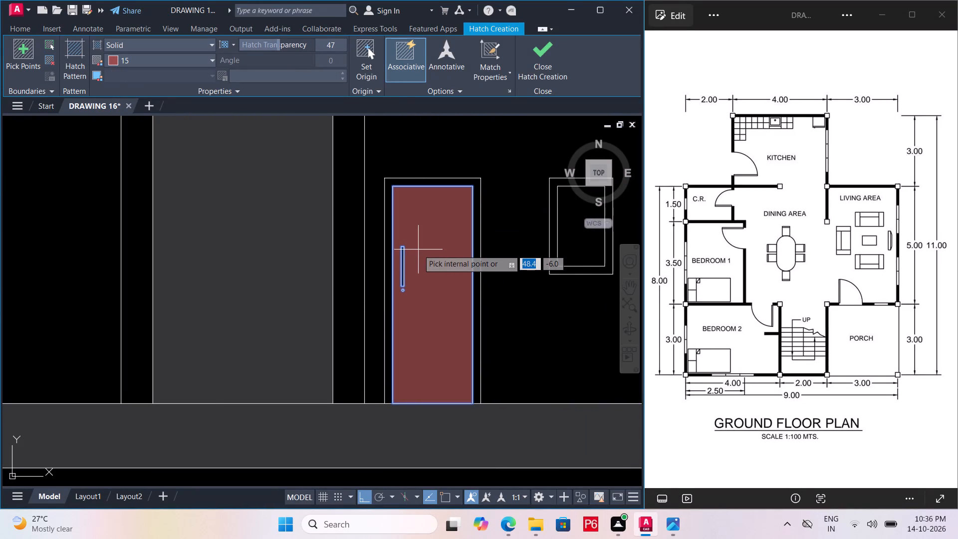
key("space")
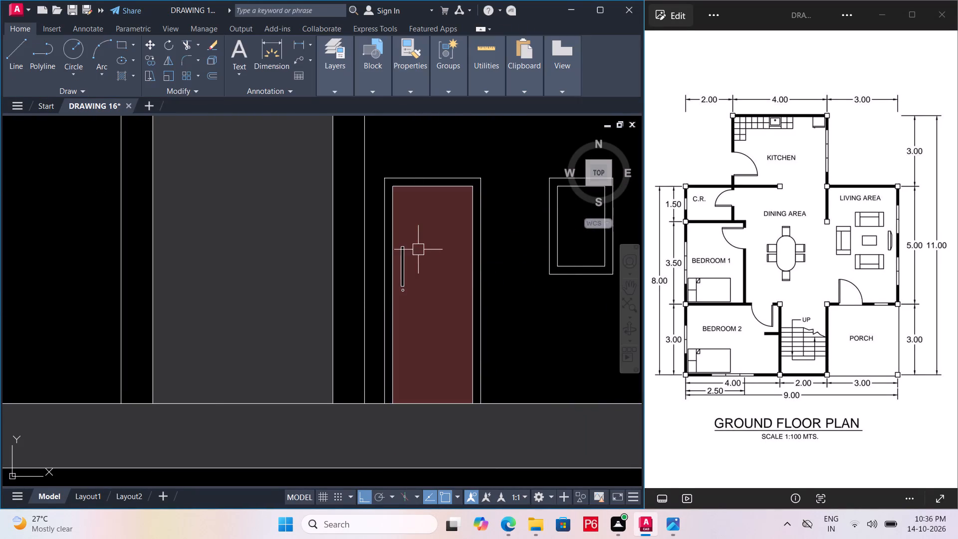
Fill the door frame strip around the panel with a solid hatch in index colour 19, and save the drawing.
key("space")
type("h")
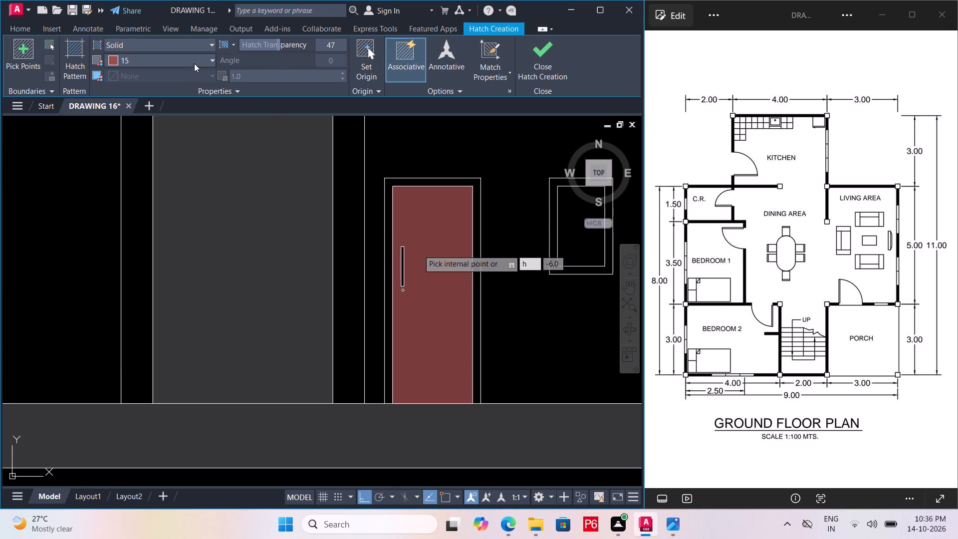
left_click(197, 60)
left_click(211, 53)
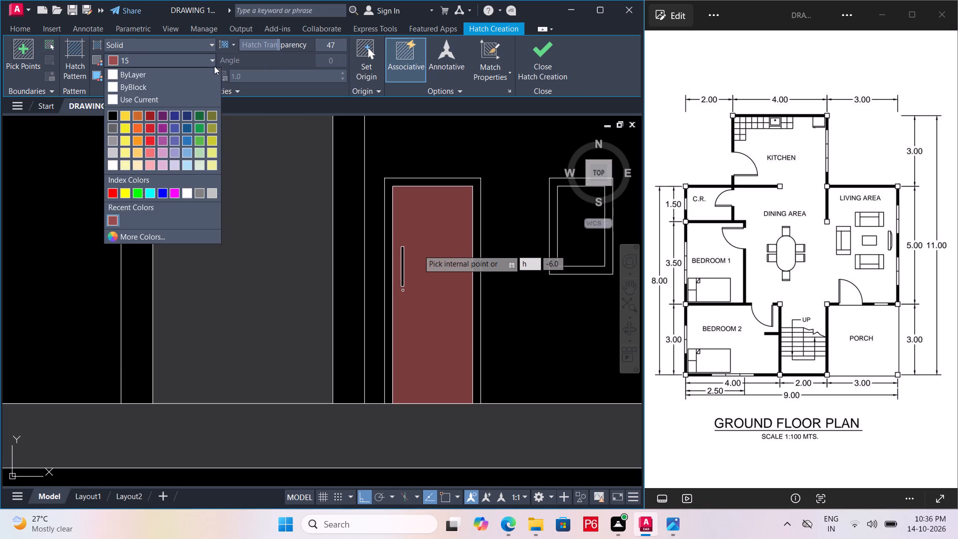
left_click(146, 224)
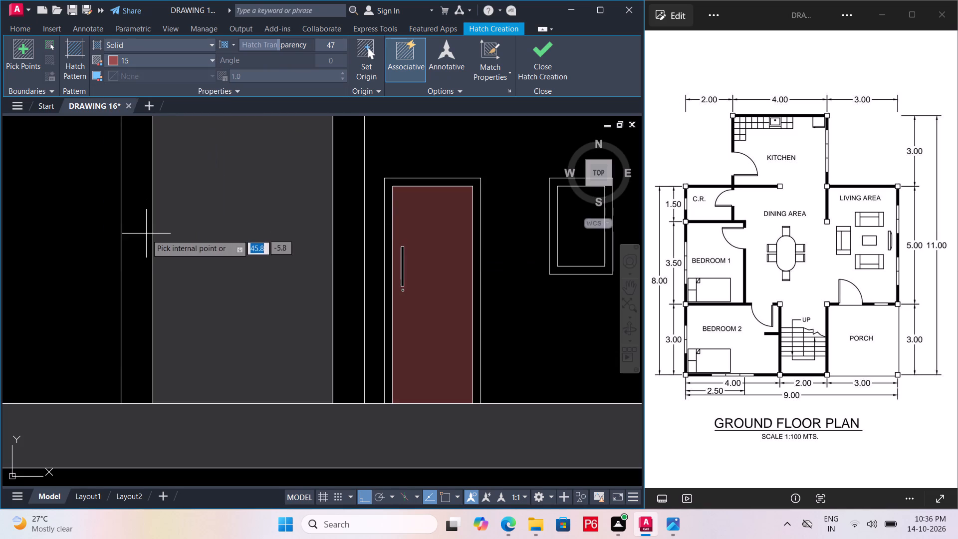
left_click(188, 63)
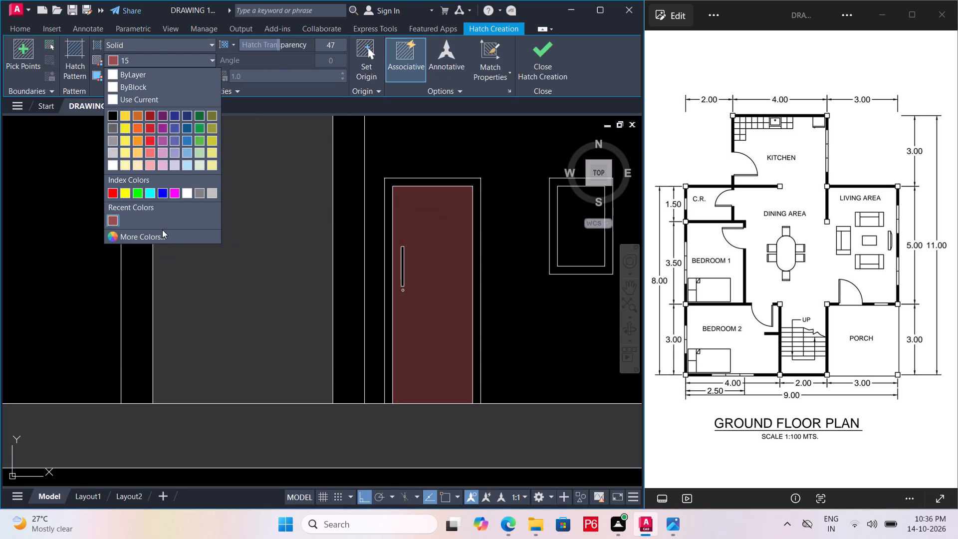
left_click(165, 239)
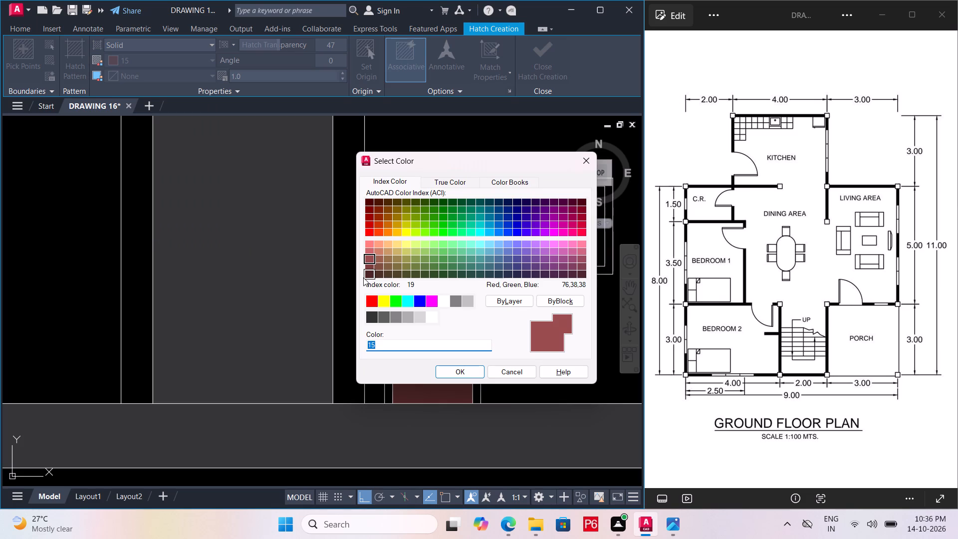
left_click(366, 274)
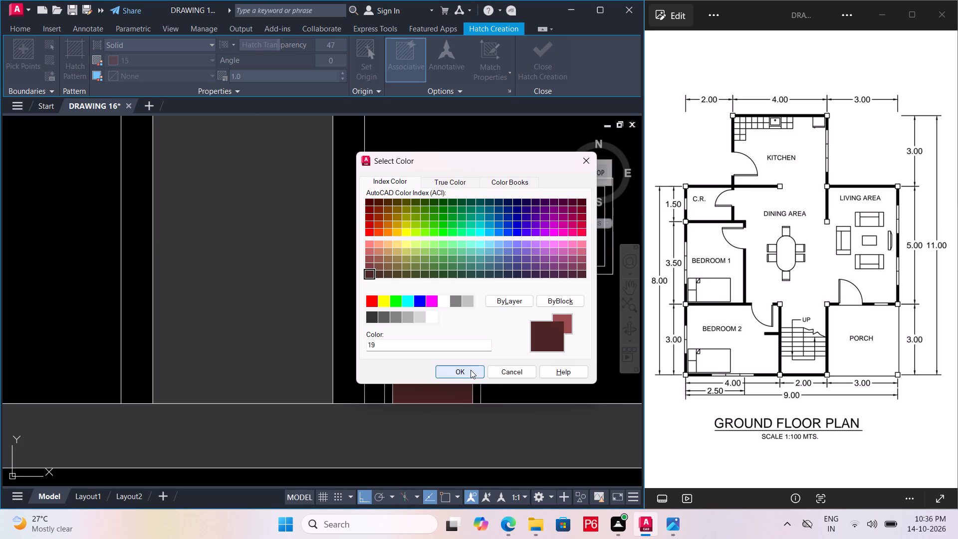
left_click(471, 370)
scroll(405, 356, "up", 2)
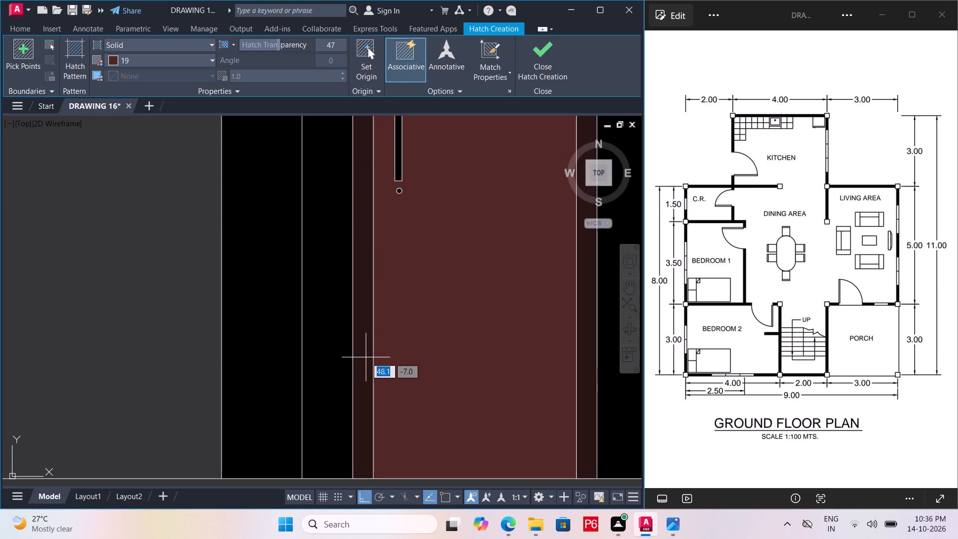
left_click(366, 357)
middle_click_drag(450, 275, 435, 486)
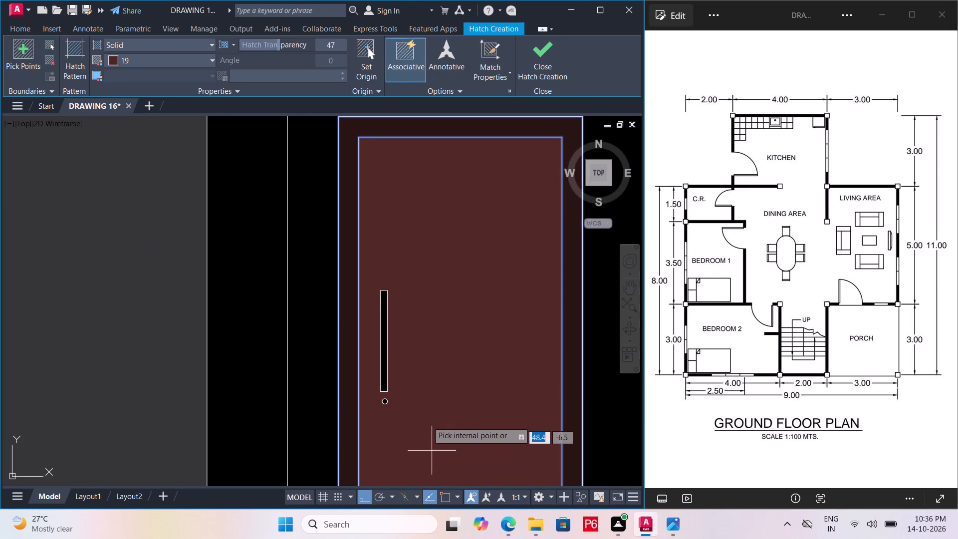
middle_click_drag(424, 399, 417, 319)
scroll(417, 341, "down", 1)
key("ctrl+s")
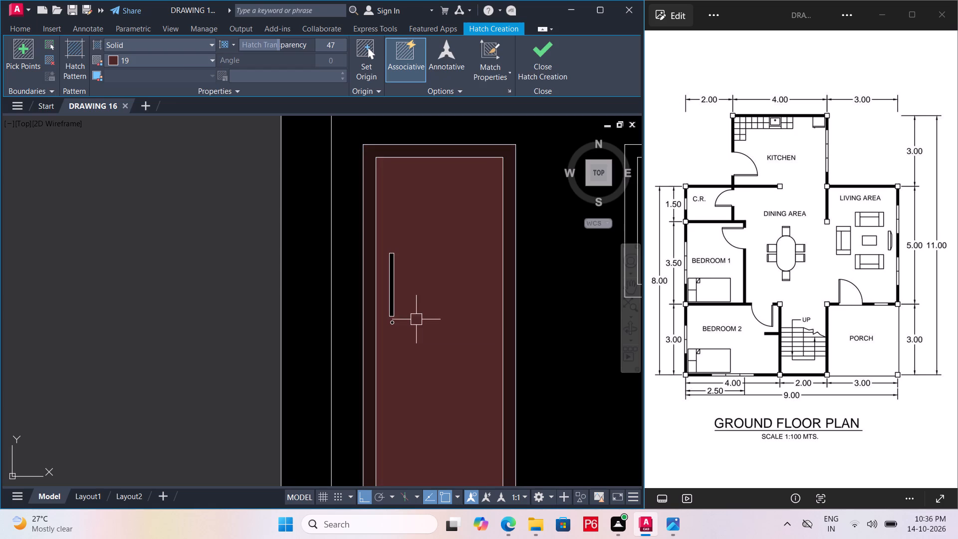
key("ctrl+s")
key("ctrl+s")
key("ctrl+s")
Fill the door handle and keyhole circle with a solid hatch in grey 147,149,152, and save the drawing.
type("h")
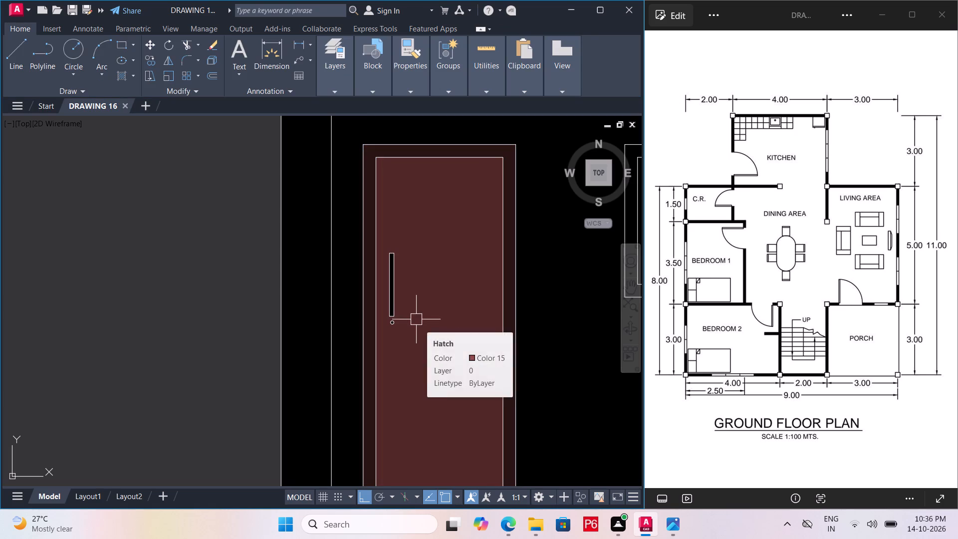
key("space")
left_click(157, 65)
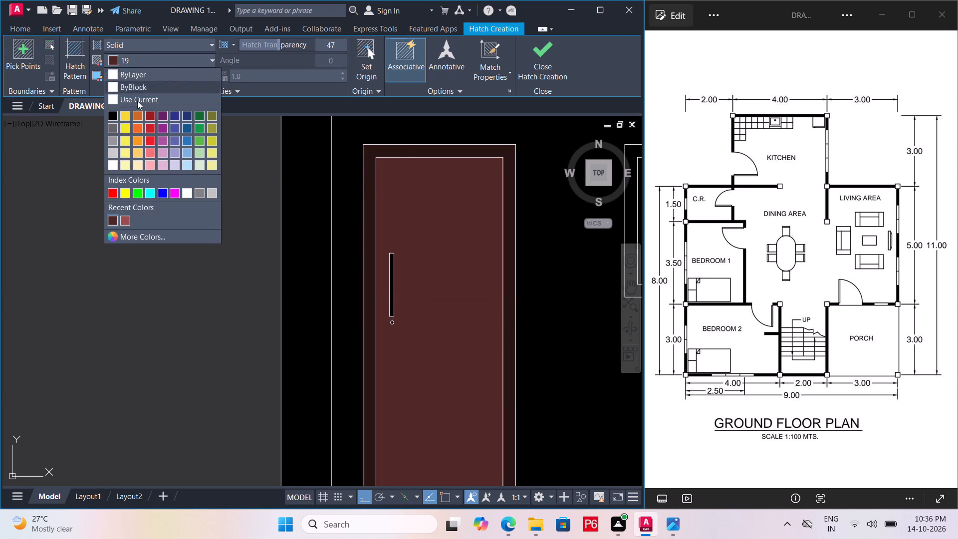
left_click(113, 128)
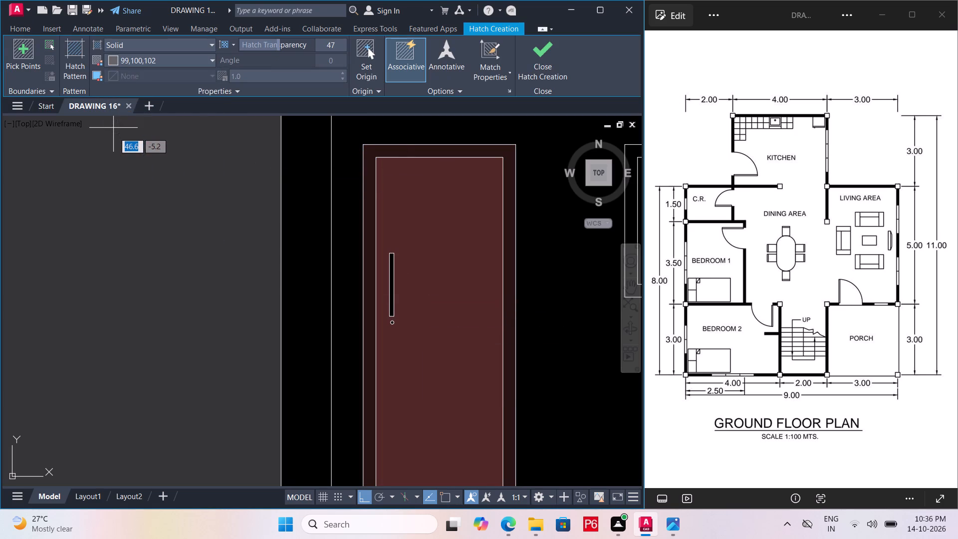
left_click(189, 62)
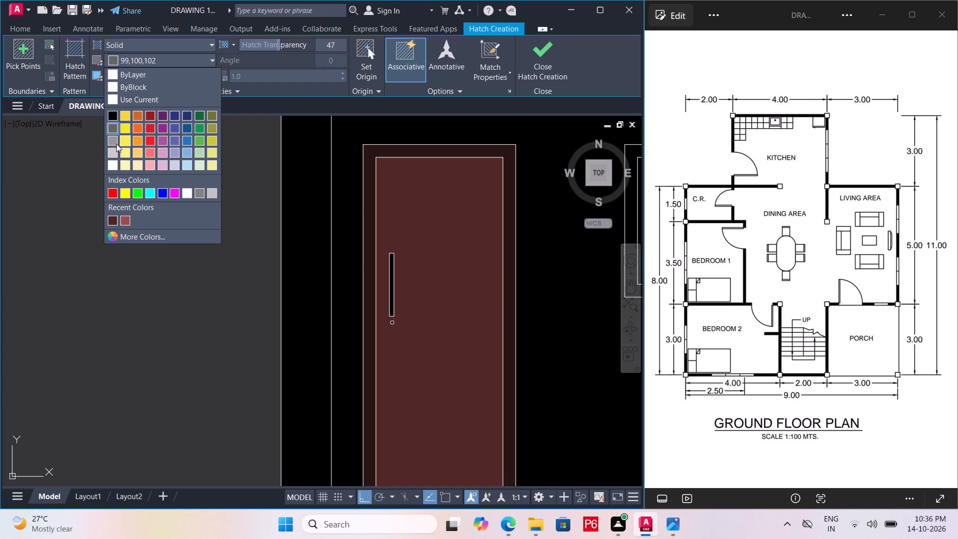
left_click(116, 144)
scroll(454, 296, "up", 2)
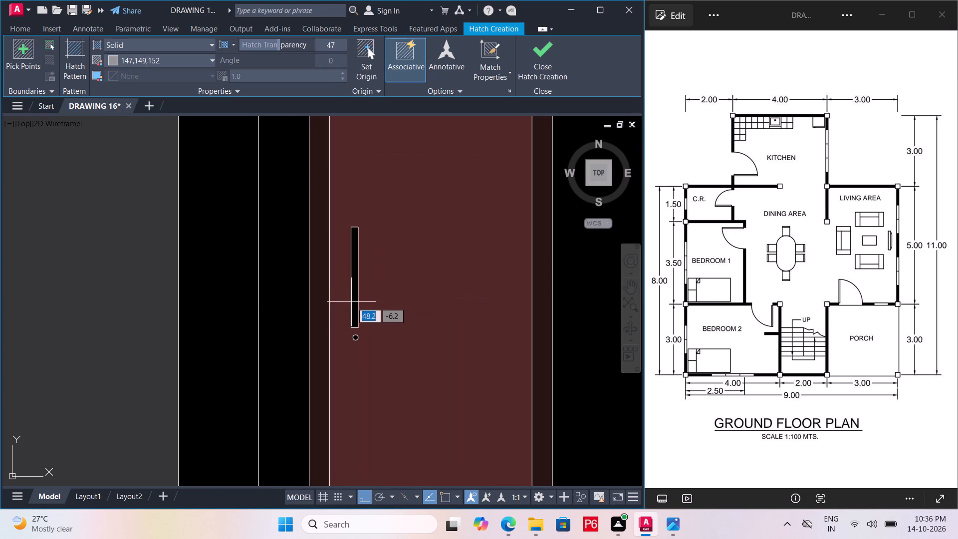
scroll(351, 302, "up", 2)
double_click(356, 298)
scroll(357, 389, "up", 2)
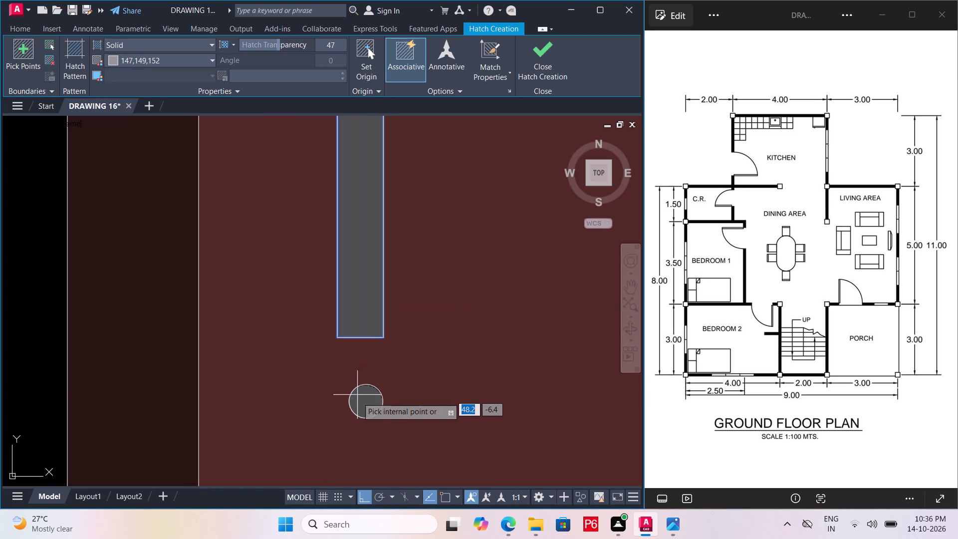
left_click(357, 398)
scroll(362, 358, "down", 3)
key("ctrl+s")
scroll(383, 357, "down", 2, "ctrl")
key("ctrl+s")
key("ctrl+s")
scroll(385, 357, "down", 3, "ctrl")
key("ctrl+s")
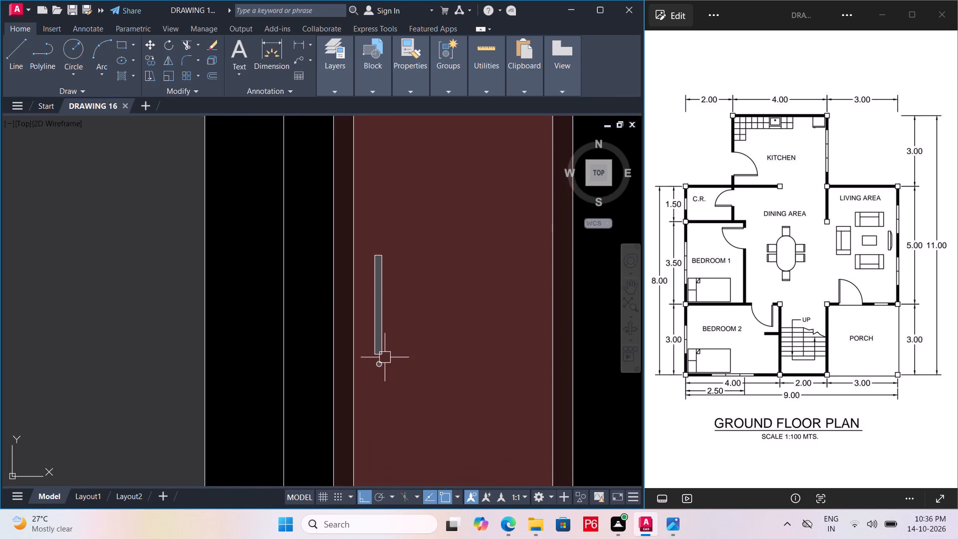
scroll(385, 357, "down", 2, "ctrl")
key("ctrl+s")
Fill the frame strips of both front windows with a solid hatch in grey 99,100,102, and save the drawing.
middle_click_drag(418, 340, 335, 349)
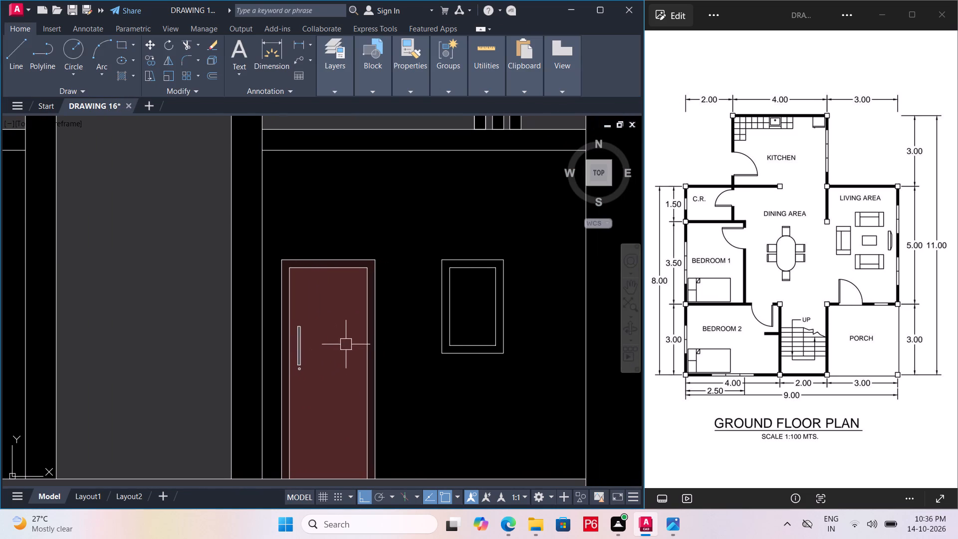
scroll(397, 274, "down", 1)
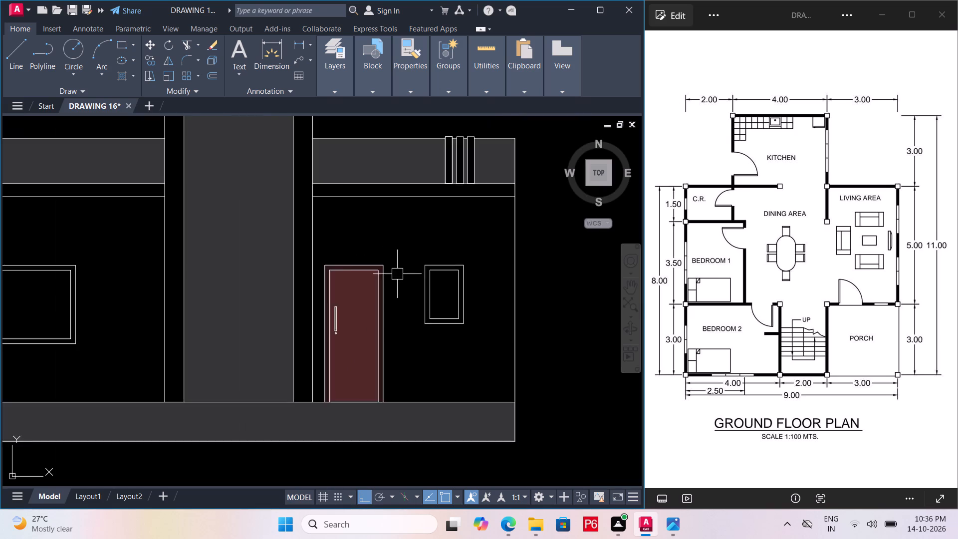
scroll(397, 274, "down", 1)
scroll(126, 294, "up", 1)
middle_click_drag(126, 293, 128, 292)
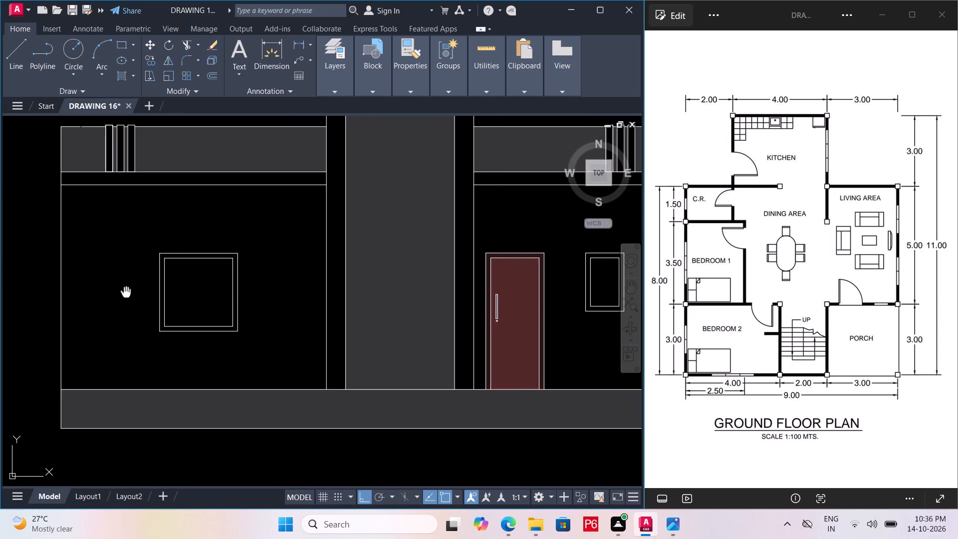
middle_click_drag(128, 292, 299, 290)
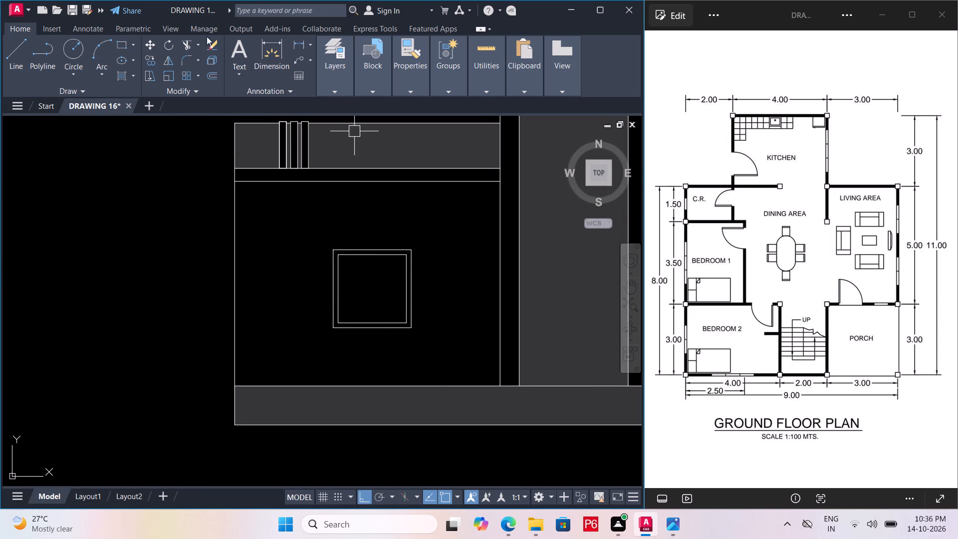
key("h")
key("Return")
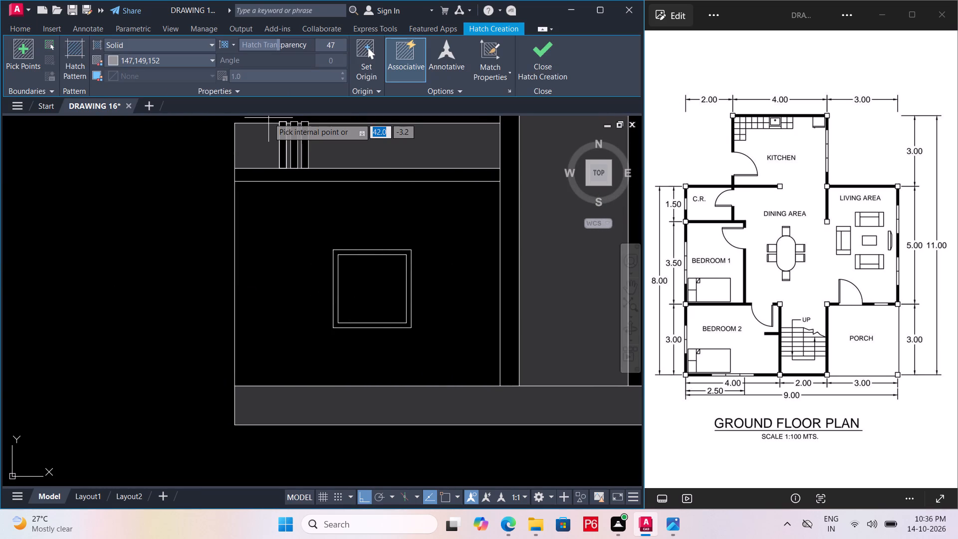
left_click(200, 55)
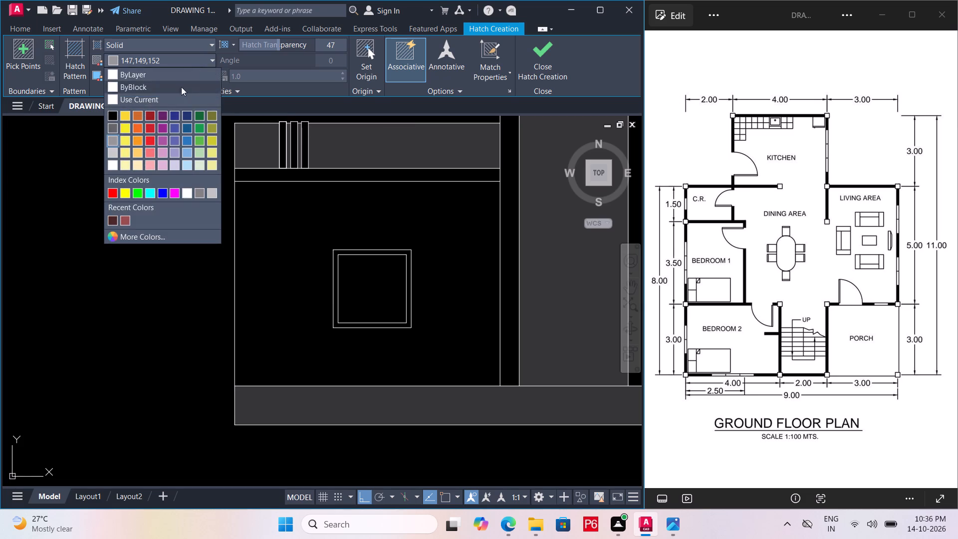
left_click(111, 126)
scroll(380, 274, "up", 2)
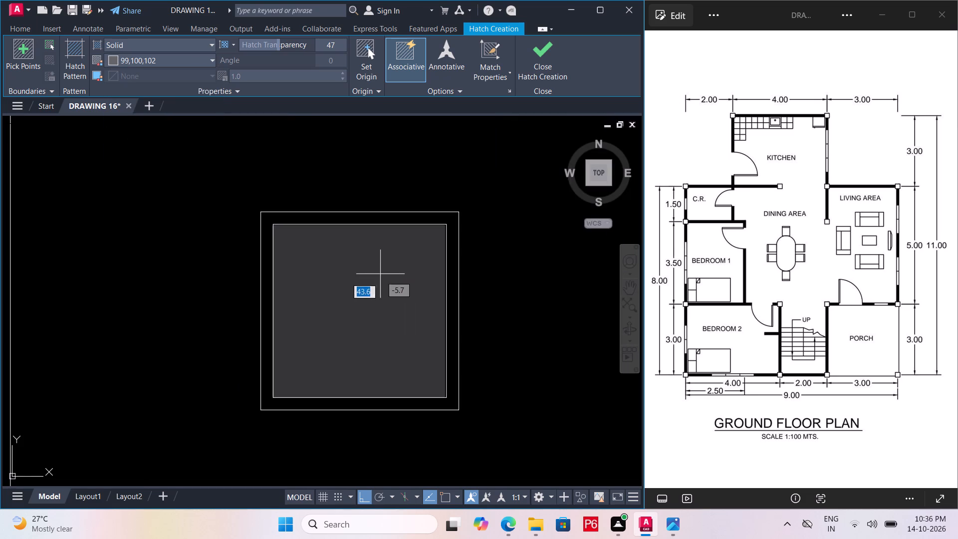
left_click(263, 304)
scroll(258, 301, "down", 4)
middle_click_drag(256, 300, 212, 285)
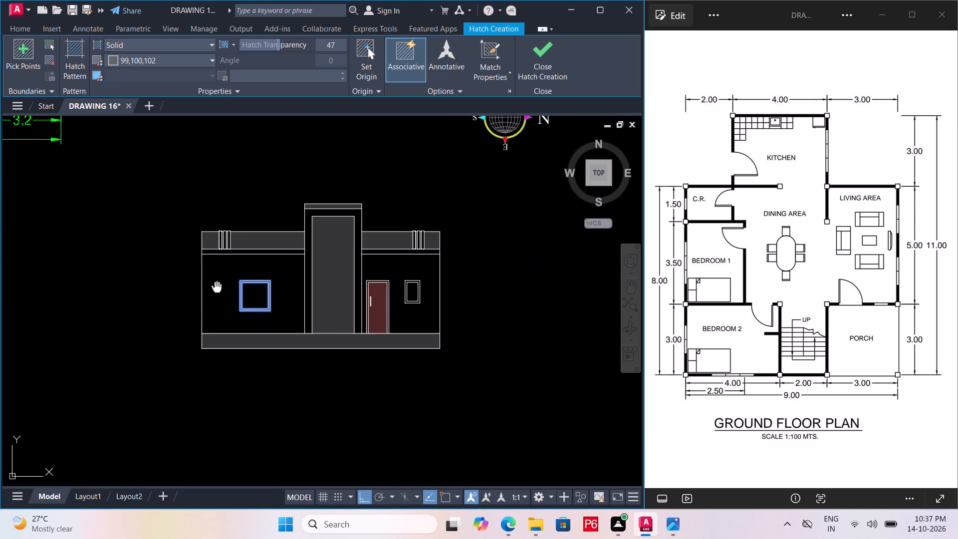
middle_click_drag(212, 285, 256, 282)
scroll(454, 306, "up", 3)
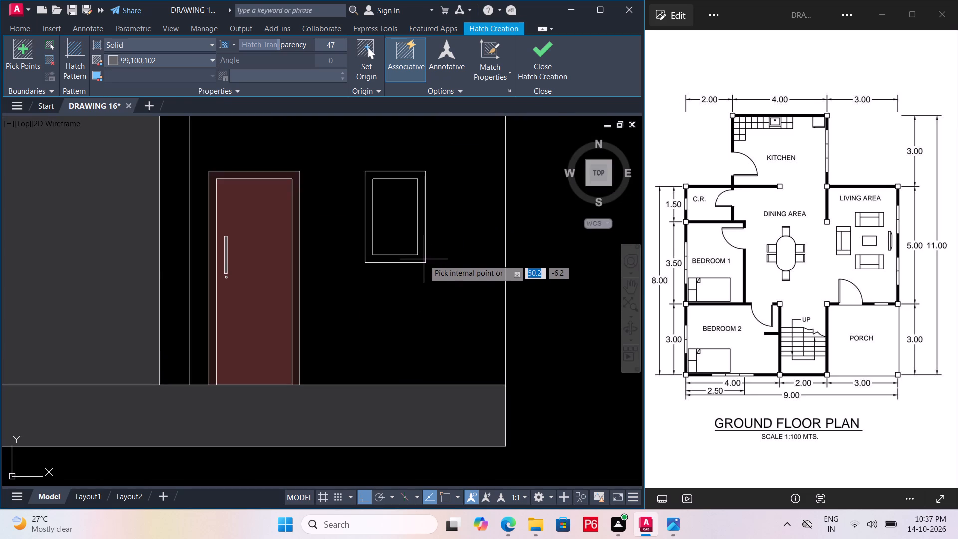
double_click(421, 257)
key("ctrl+s")
key("ctrl+s")
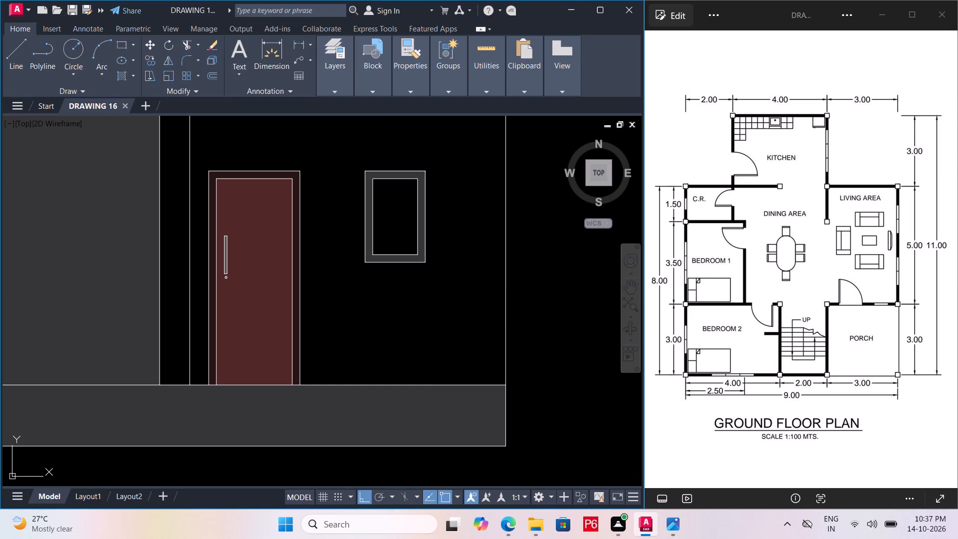
Draw a vertical line down the centre of the elevation's left window, between the lower and upper inner frame lines, and save the drawing.
key("ctrl+s")
key("ctrl+s")
scroll(442, 304, "down", 2)
middle_click_drag(442, 304, 472, 316)
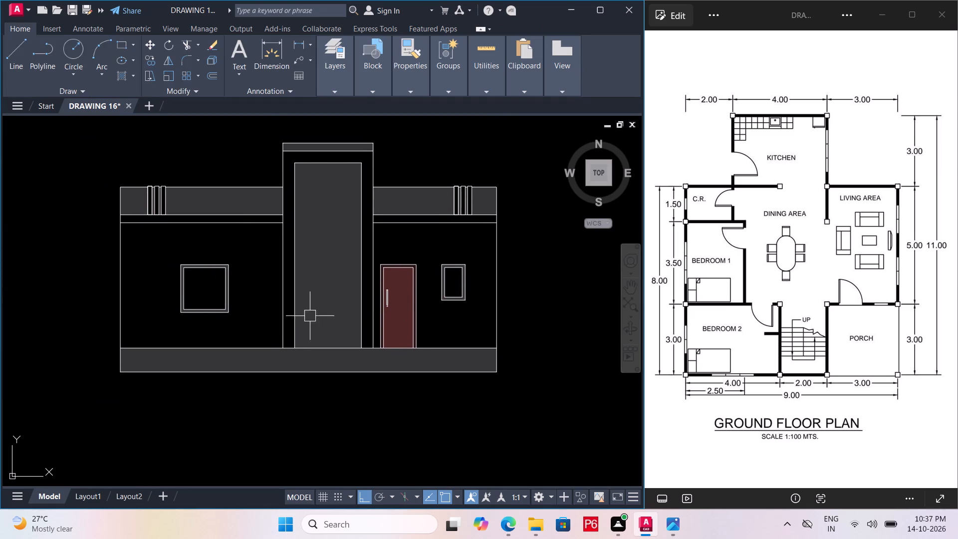
scroll(206, 294, "up", 3)
type("l")
key("space")
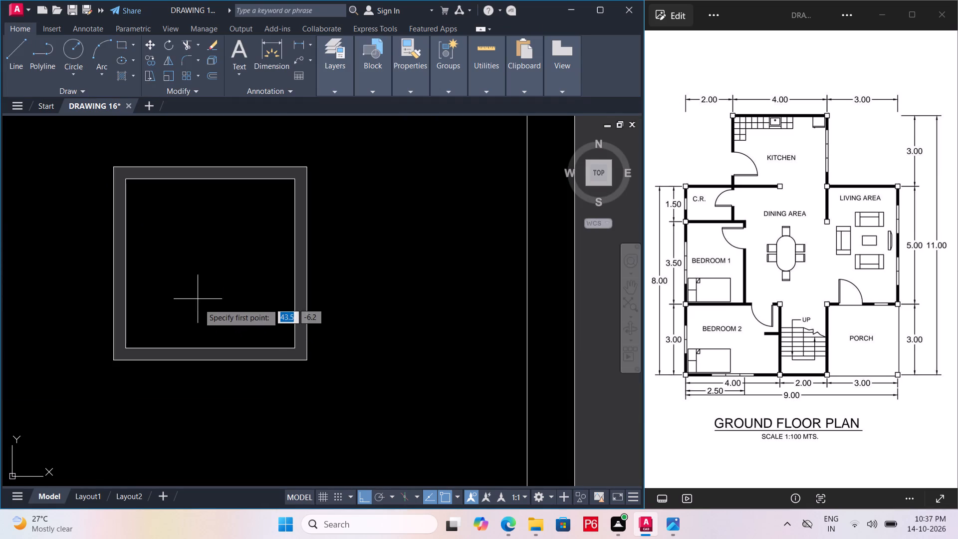
left_click(208, 348)
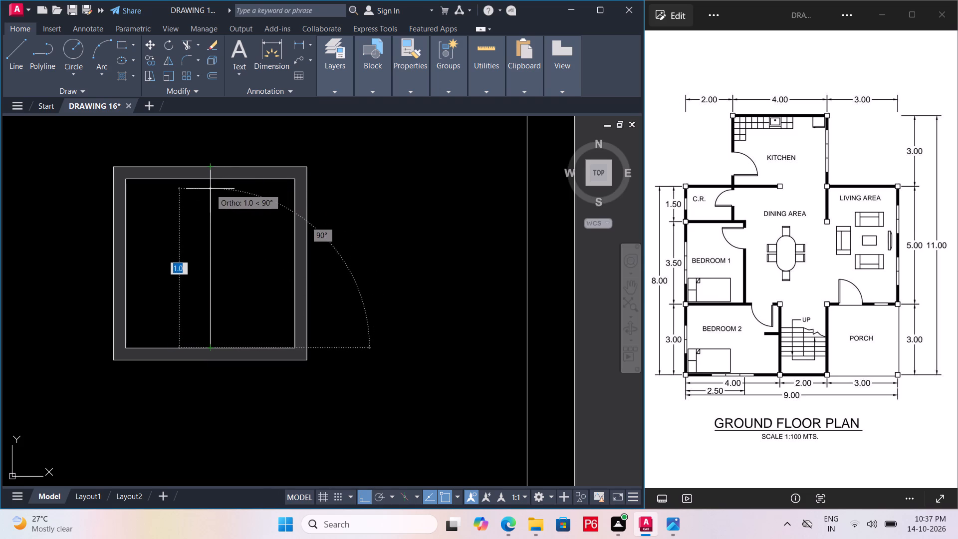
left_click(208, 179)
key("ctrl+s")
key("ctrl+s")
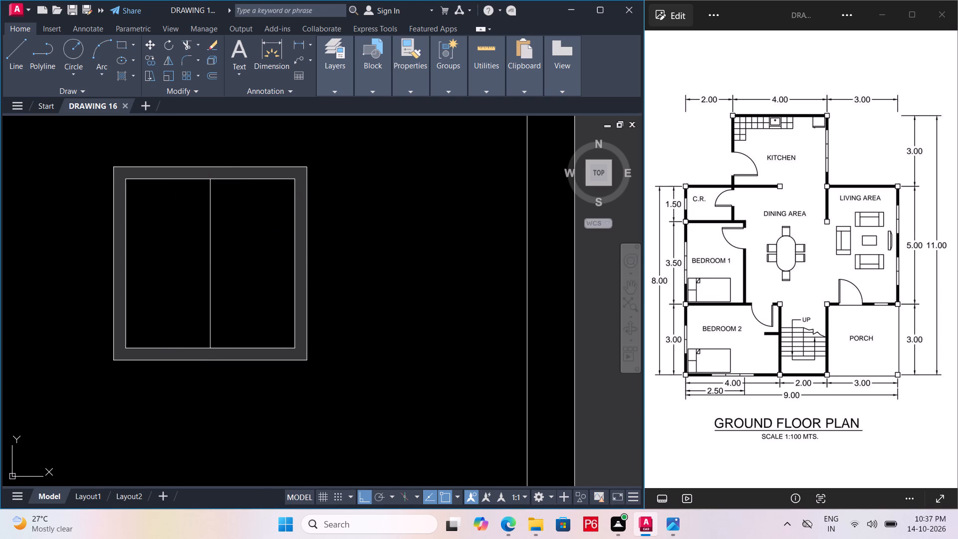
key("ctrl+s")
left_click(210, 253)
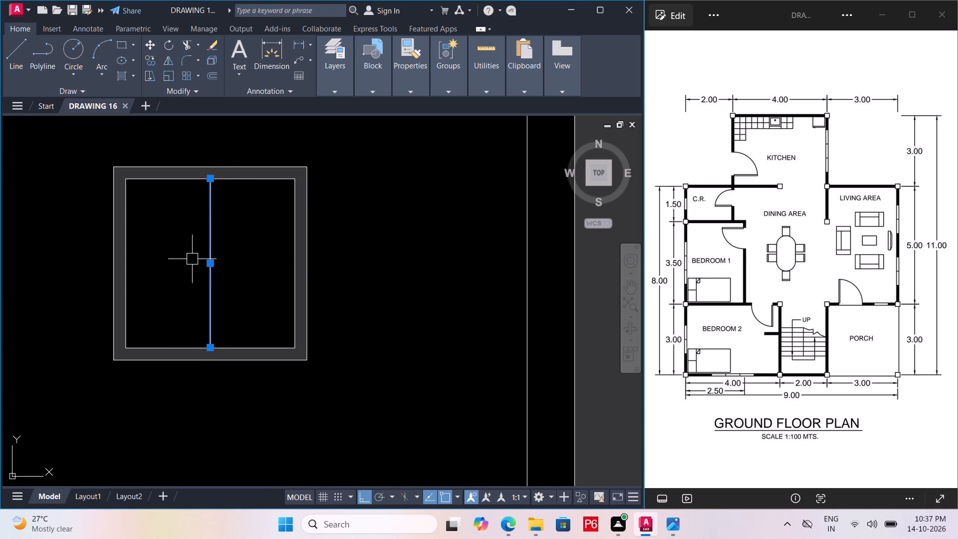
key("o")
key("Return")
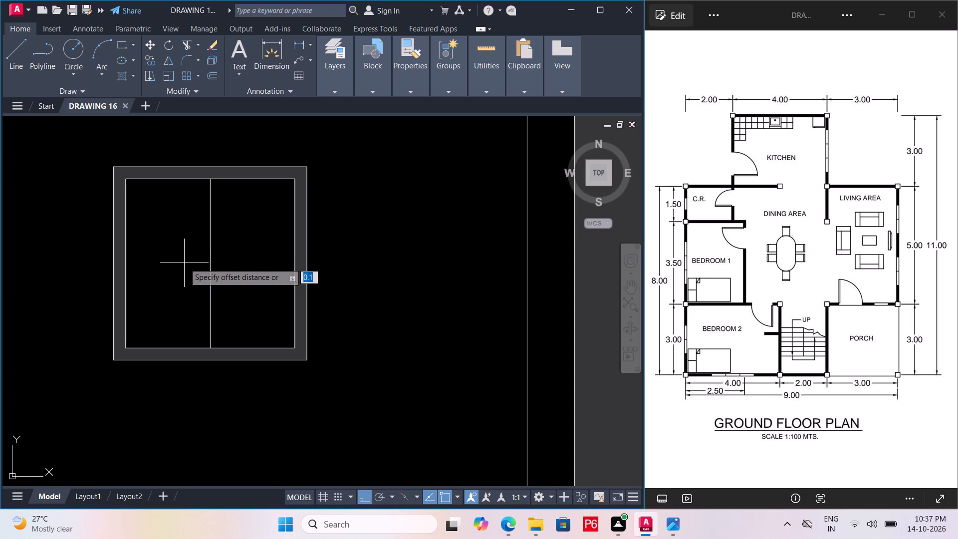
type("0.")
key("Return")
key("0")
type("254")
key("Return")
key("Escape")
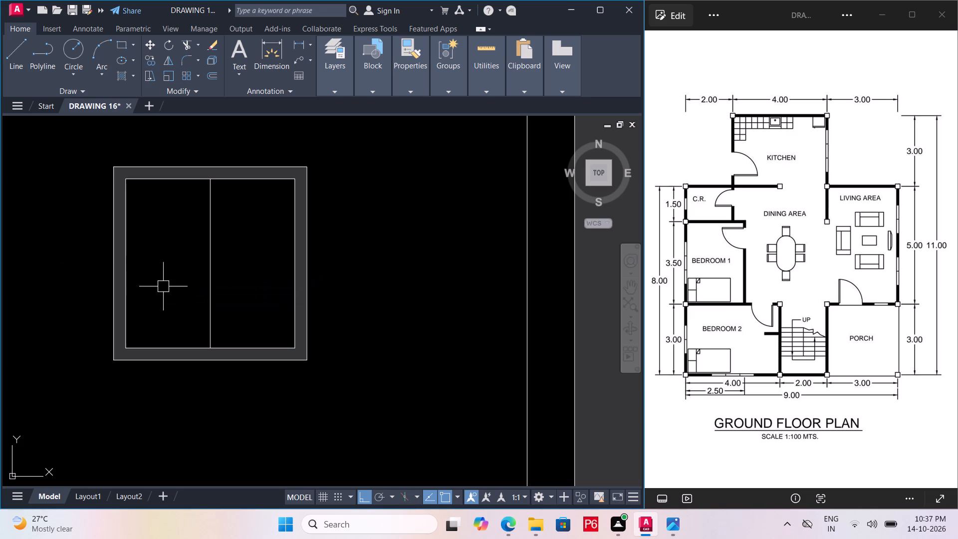
Offset the left window's vertical centre line by 0.0254 to both sides, and save the drawing.
left_click(209, 287)
key("o")
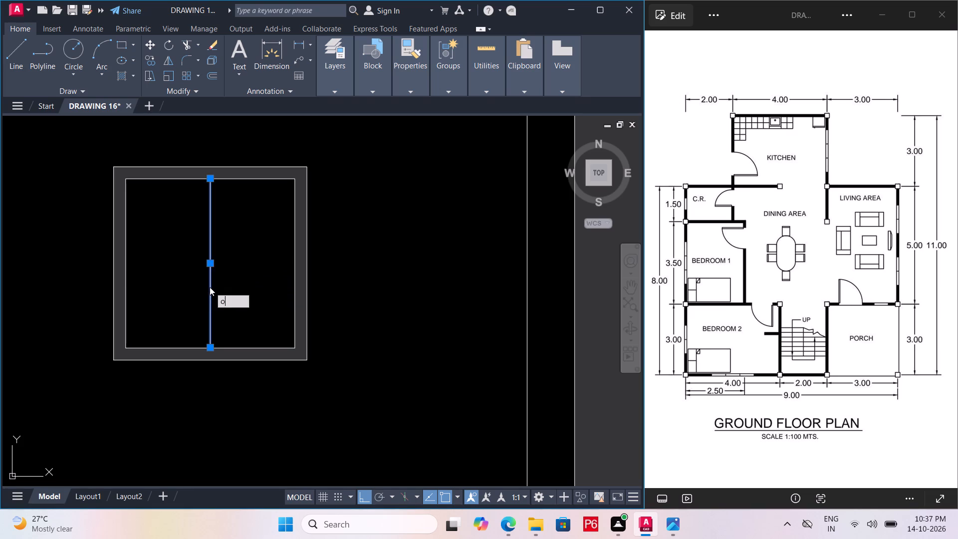
key("Return")
type("0.0")
type("254")
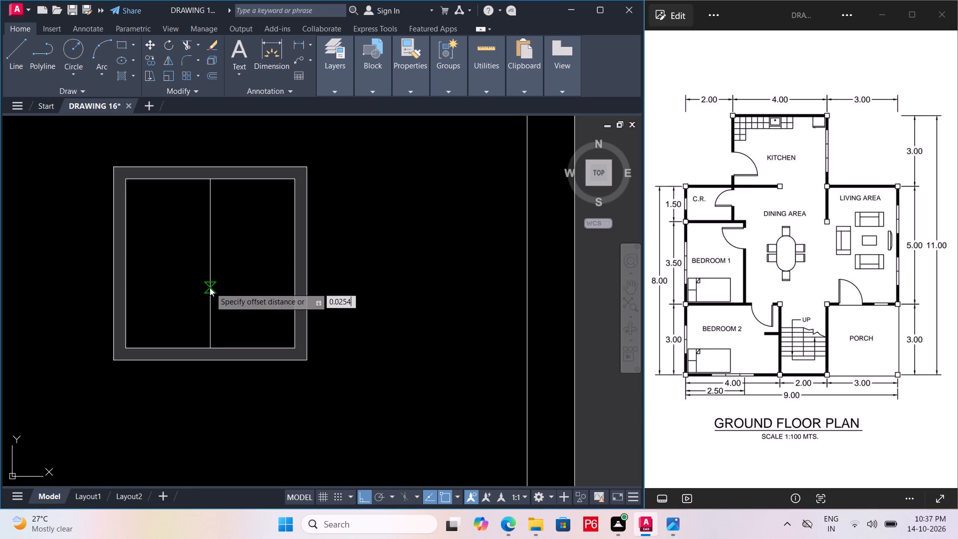
key("Return")
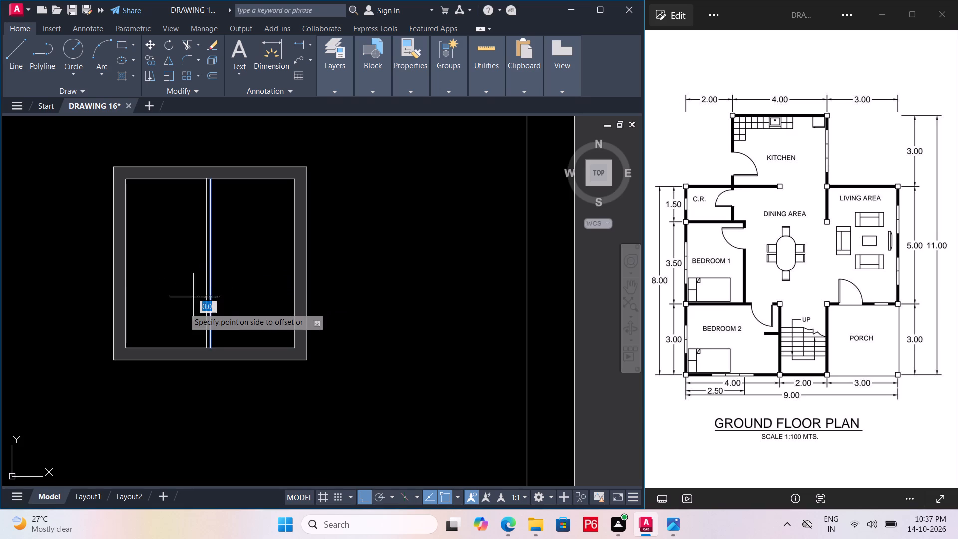
left_click_drag(184, 306, 189, 303)
scroll(208, 295, "up", 1)
left_click(211, 295)
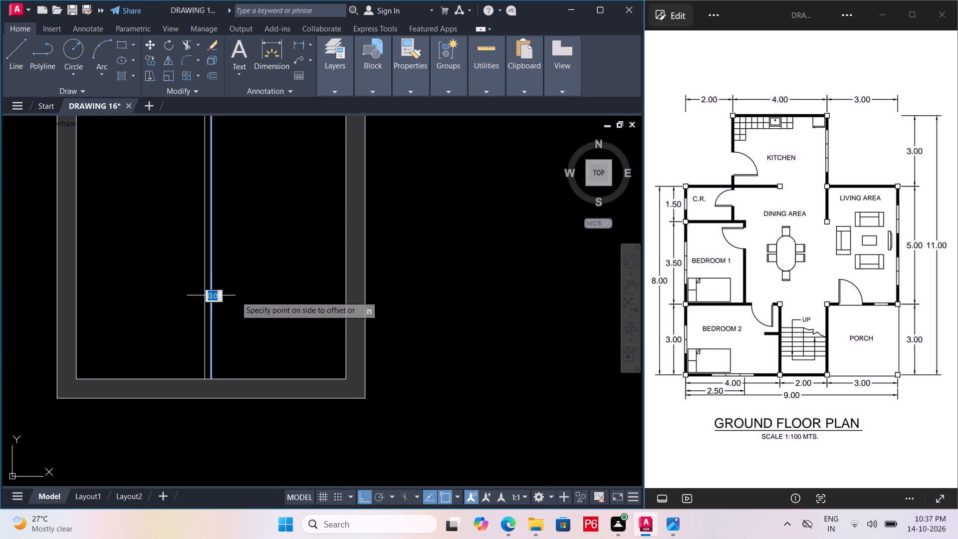
left_click(236, 296)
key("ctrl+s")
key("ctrl+s")
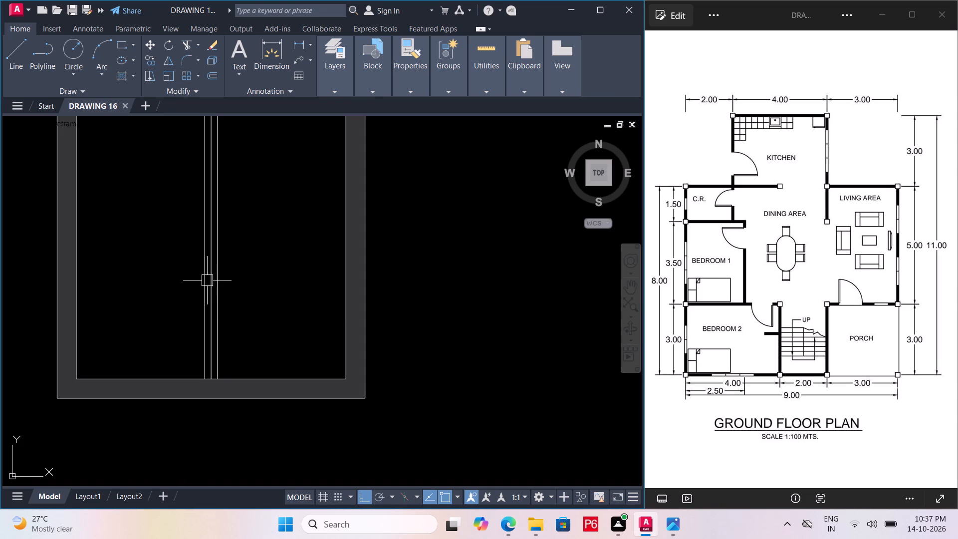
Delete the original centre line between the two offset mullion lines in the left window, and save the drawing.
left_click(212, 280)
scroll(198, 289, "up", 2)
key("Escape")
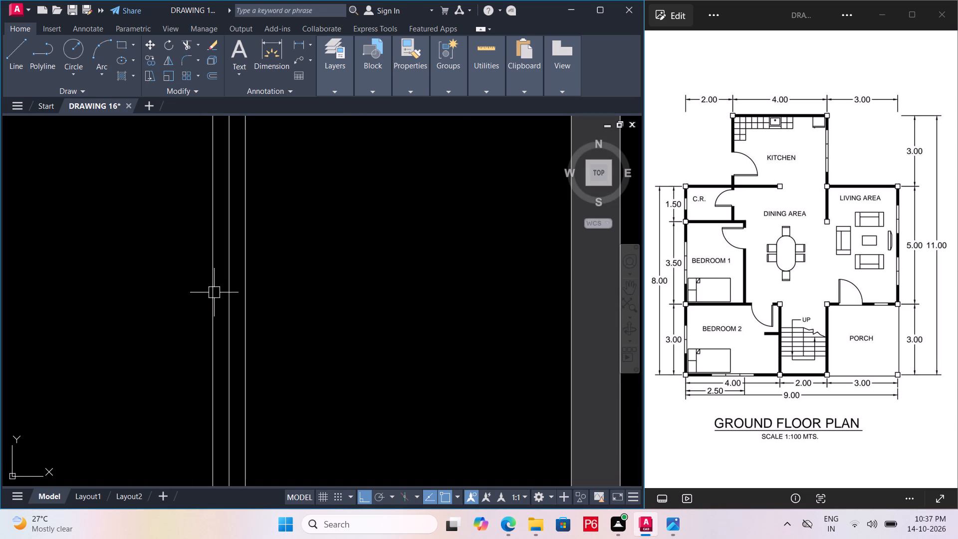
left_click(226, 300)
key("Delete")
scroll(226, 301, "down", 2)
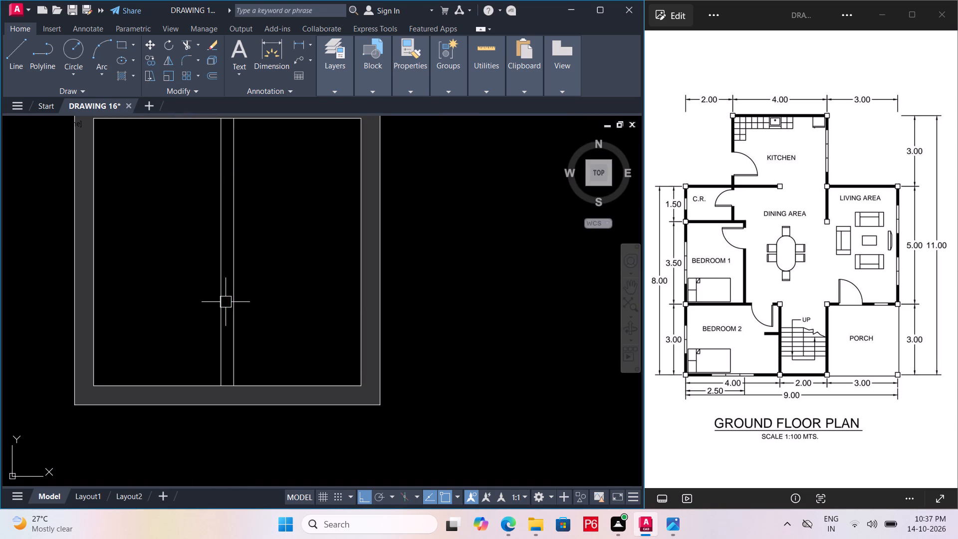
key("ctrl+s")
key("ctrl+s")
key("ctrl+s")
key("ctrl+s")
key("ctrl+s")
key("ctrl+s")
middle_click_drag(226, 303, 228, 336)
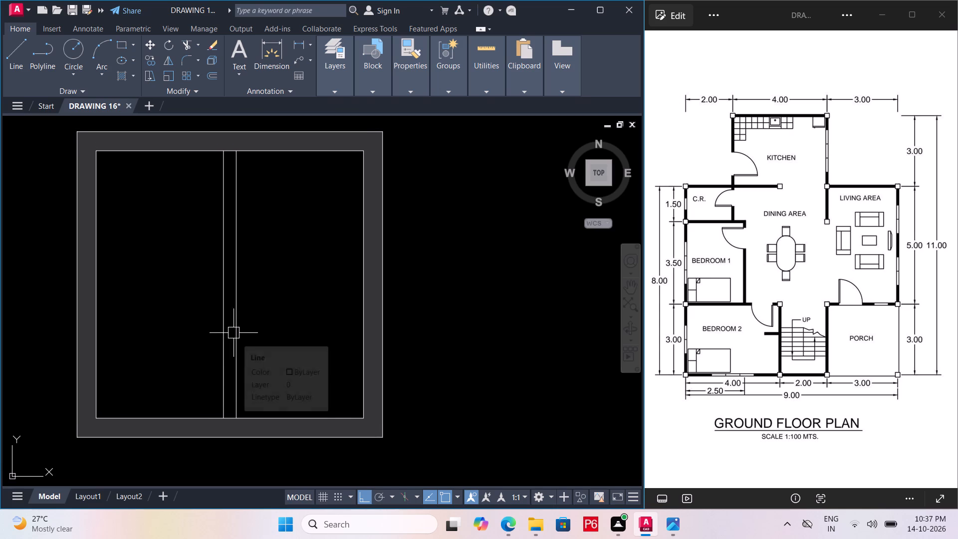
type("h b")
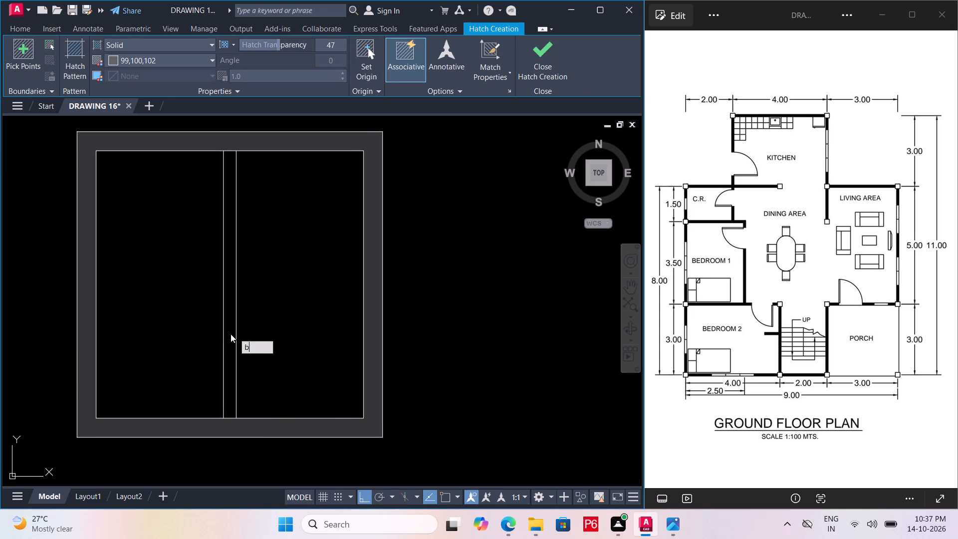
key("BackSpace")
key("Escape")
Fill the central mullion strip of the left window with a solid hatch in grey 99,100,102, and save the drawing.
type("h")
key("space")
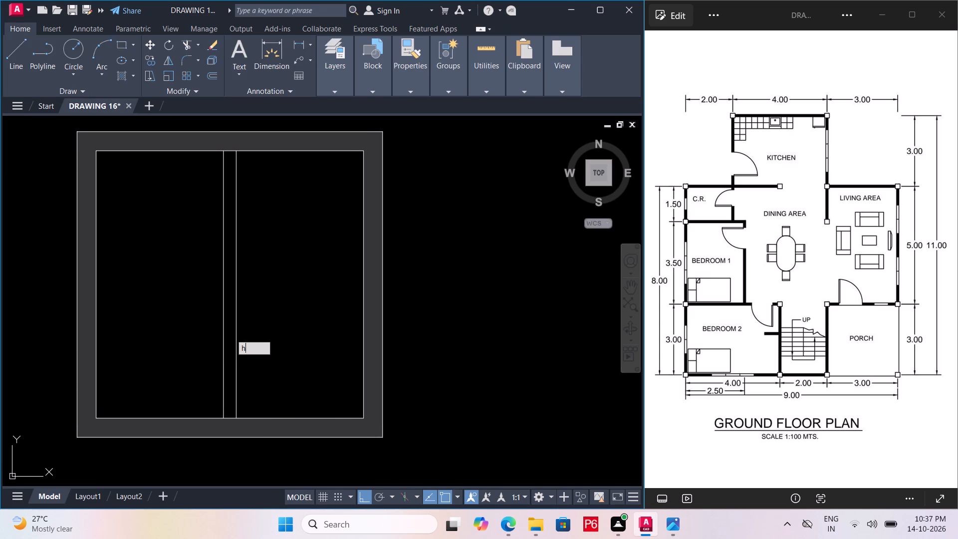
left_click(227, 336)
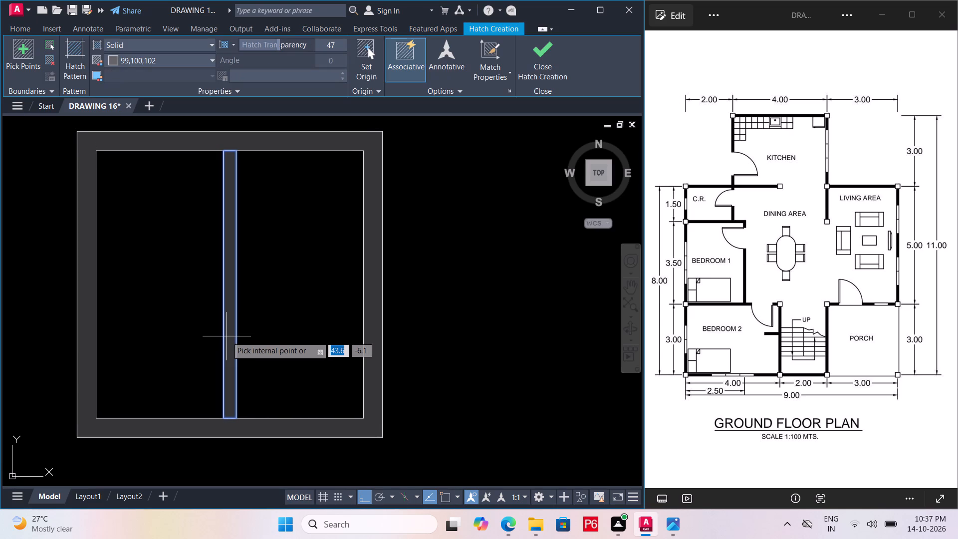
key("ctrl+s")
key("ctrl+s")
key("ctrl+s")
key("ctrl+s")
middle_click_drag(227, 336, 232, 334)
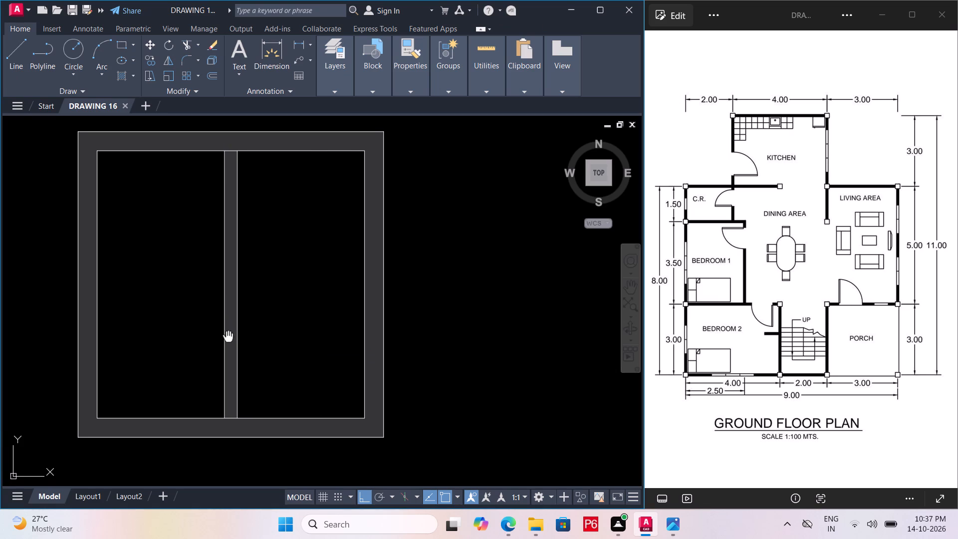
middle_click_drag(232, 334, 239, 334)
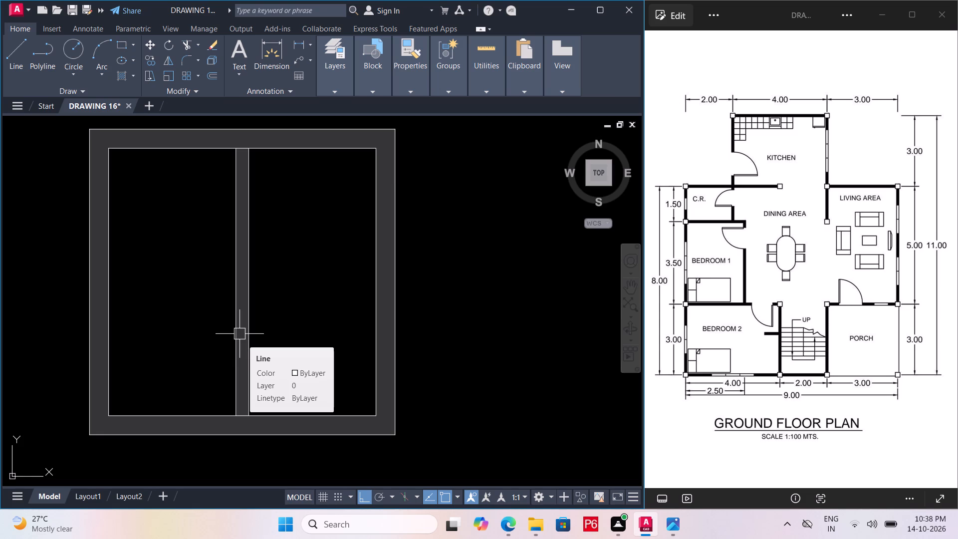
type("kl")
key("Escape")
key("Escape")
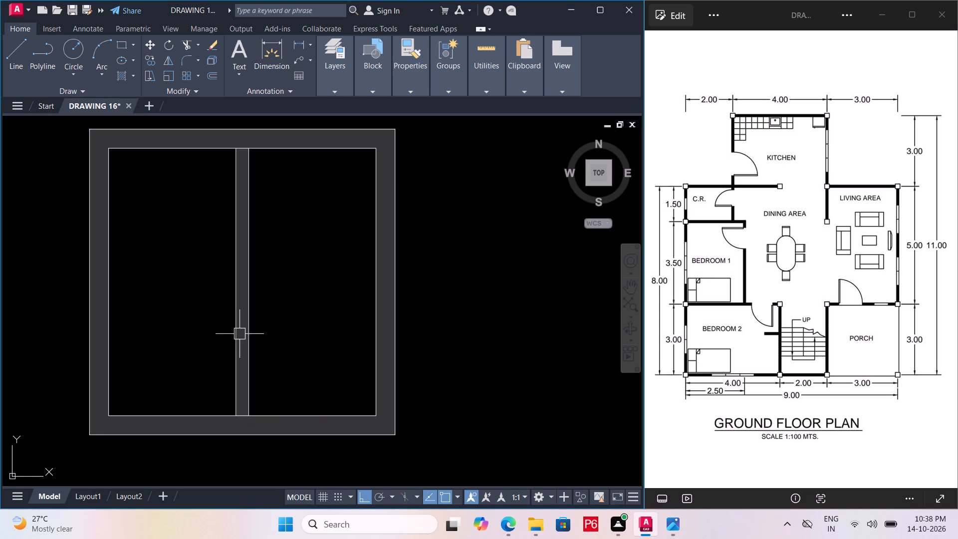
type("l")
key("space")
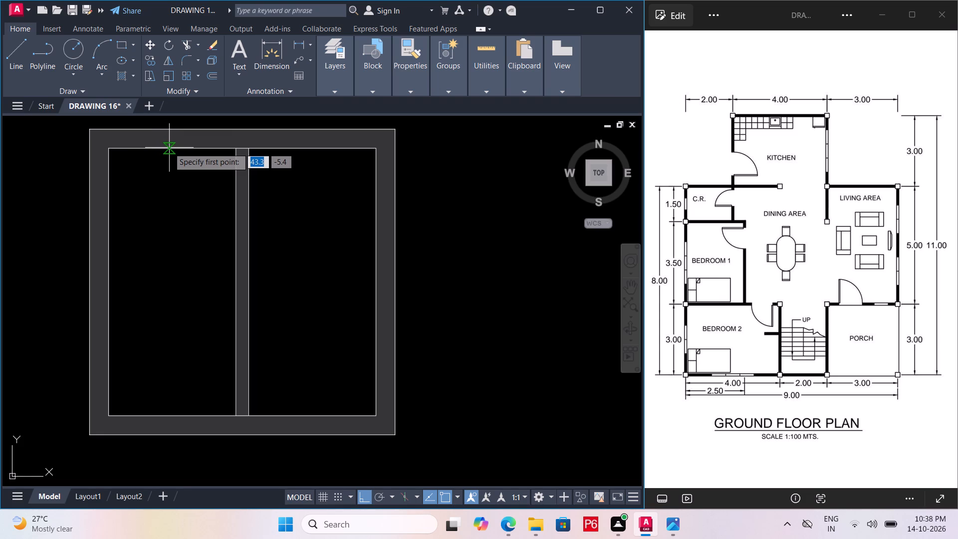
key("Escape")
Draw a vertical line about 1.1 long down the middle of the window's left pane from the upper inner frame line, and save.
middle_click_drag(178, 149, 175, 190)
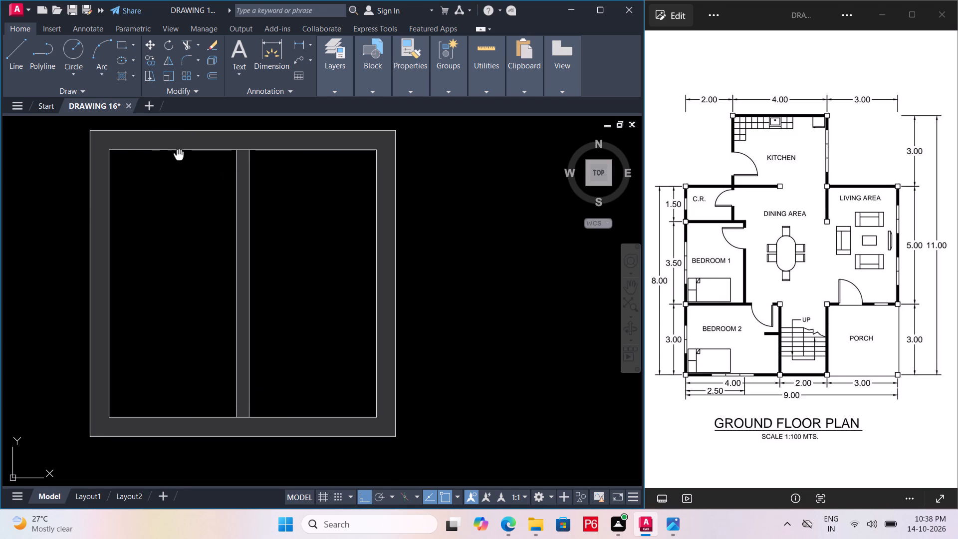
middle_click_drag(175, 190, 173, 196)
type("l")
key("space")
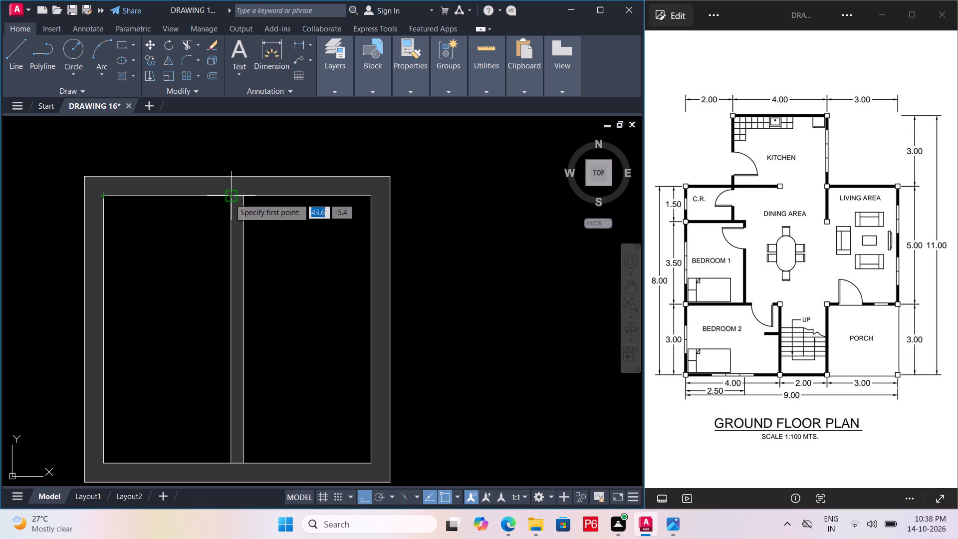
left_click(170, 197)
middle_click_drag(170, 351, 180, 269)
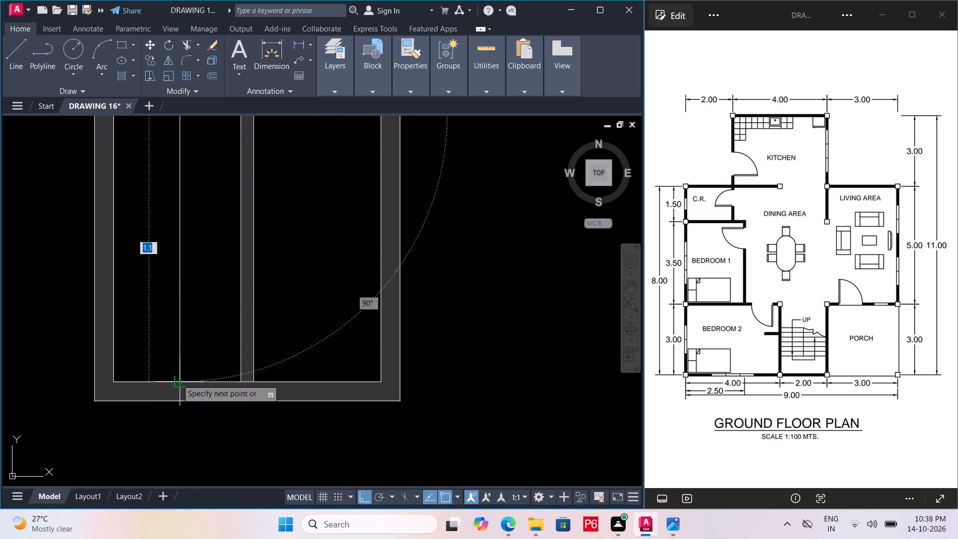
left_click(178, 376)
key("ctrl+s")
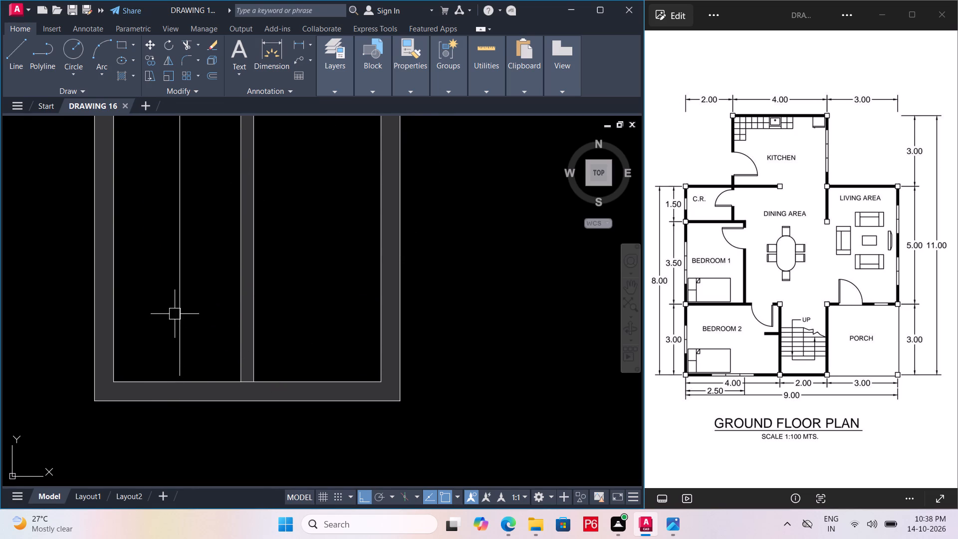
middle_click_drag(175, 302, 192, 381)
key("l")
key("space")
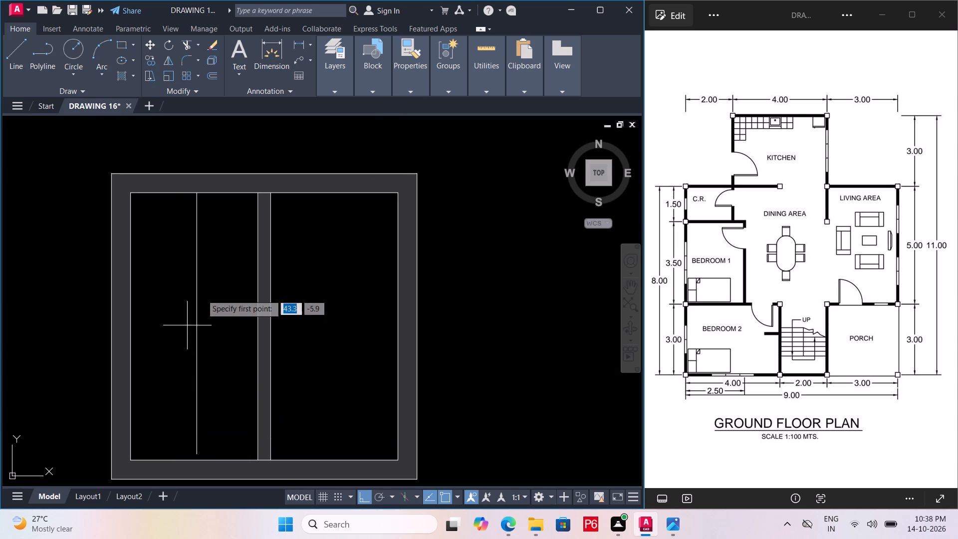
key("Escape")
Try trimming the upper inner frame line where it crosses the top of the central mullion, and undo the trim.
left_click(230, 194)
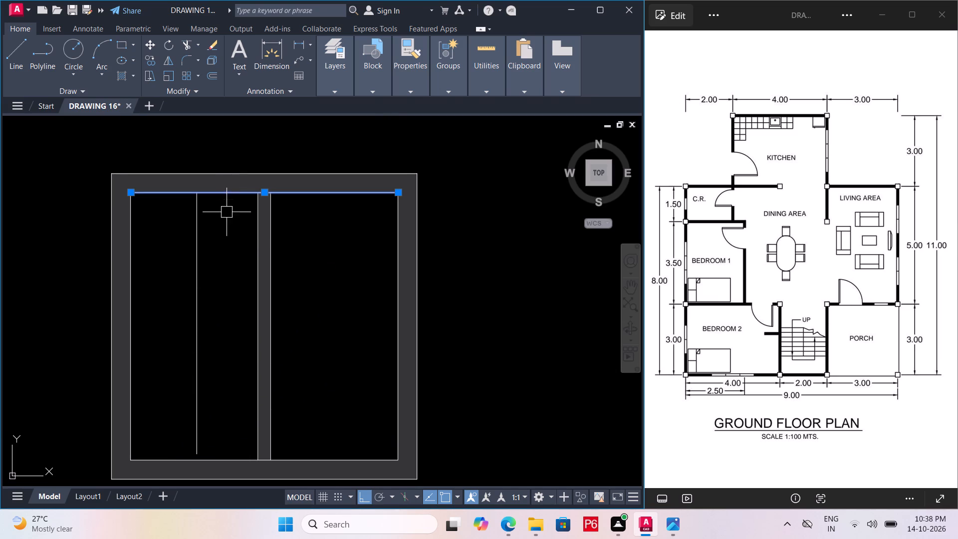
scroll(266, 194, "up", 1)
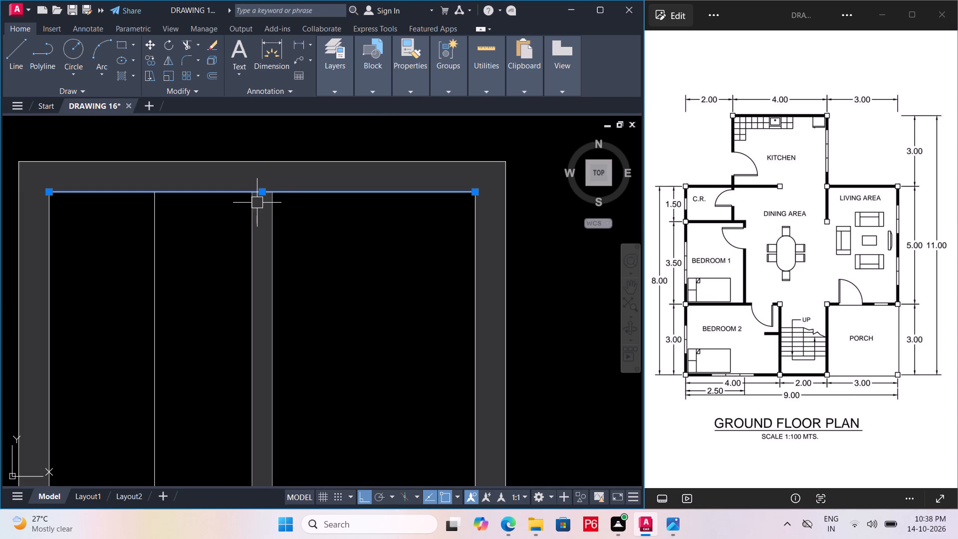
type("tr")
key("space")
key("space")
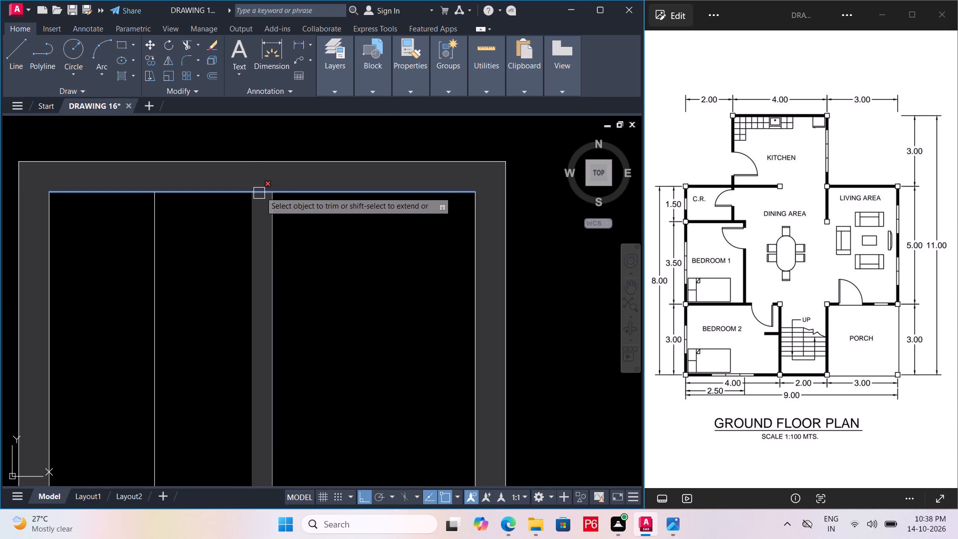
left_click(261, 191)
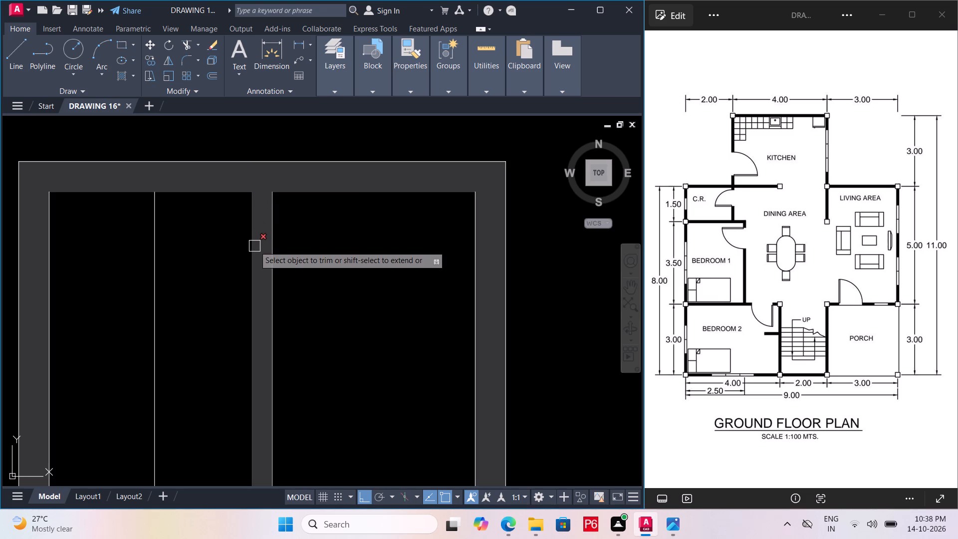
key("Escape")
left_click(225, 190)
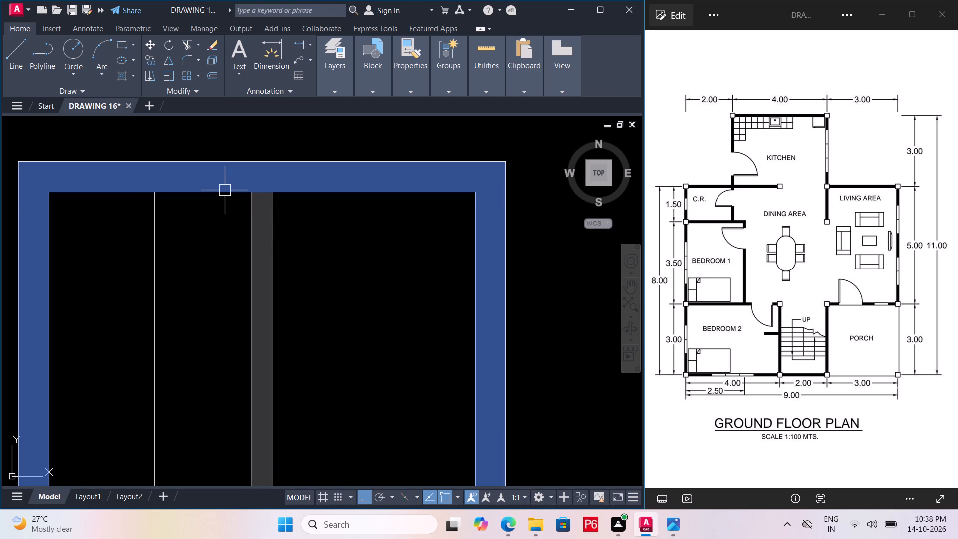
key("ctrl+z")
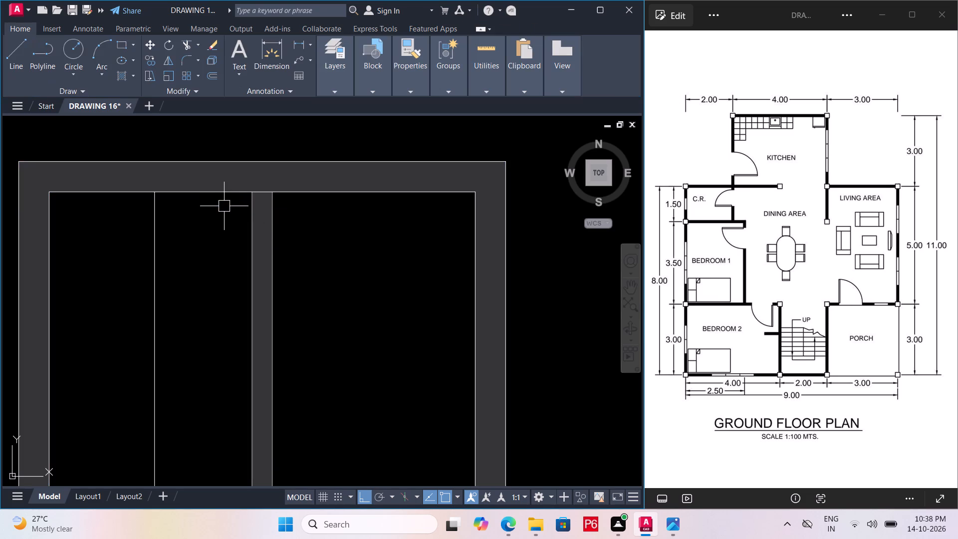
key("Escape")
Draw two lines about 0.5 long along the left window's upper inner frame edge, one on each side of the central mullion, and save.
key("l")
key("space")
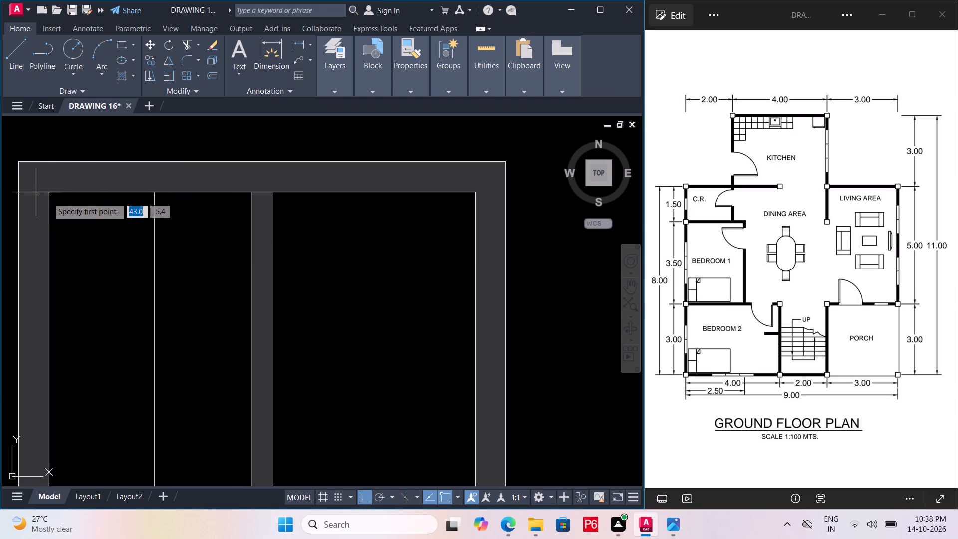
left_click(51, 196)
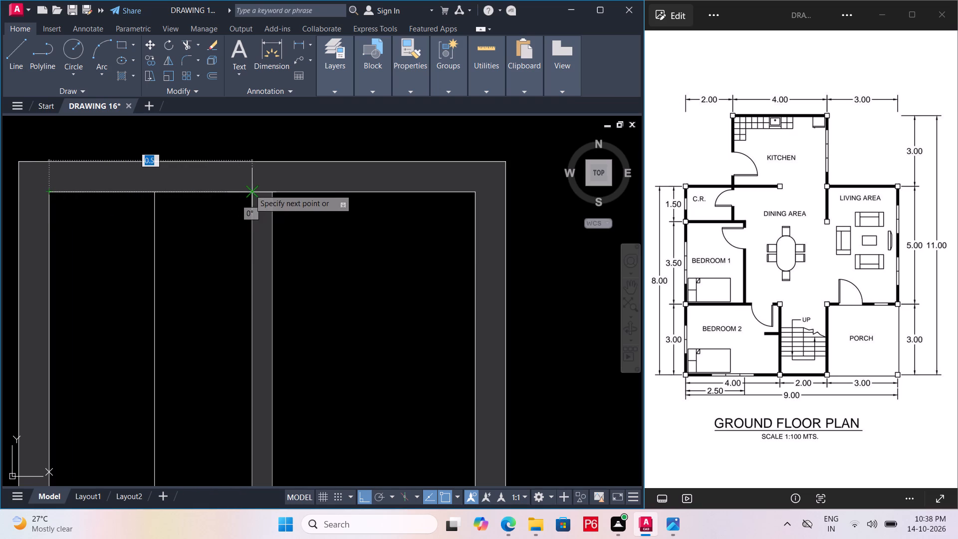
left_click(250, 189)
key("space")
key("space")
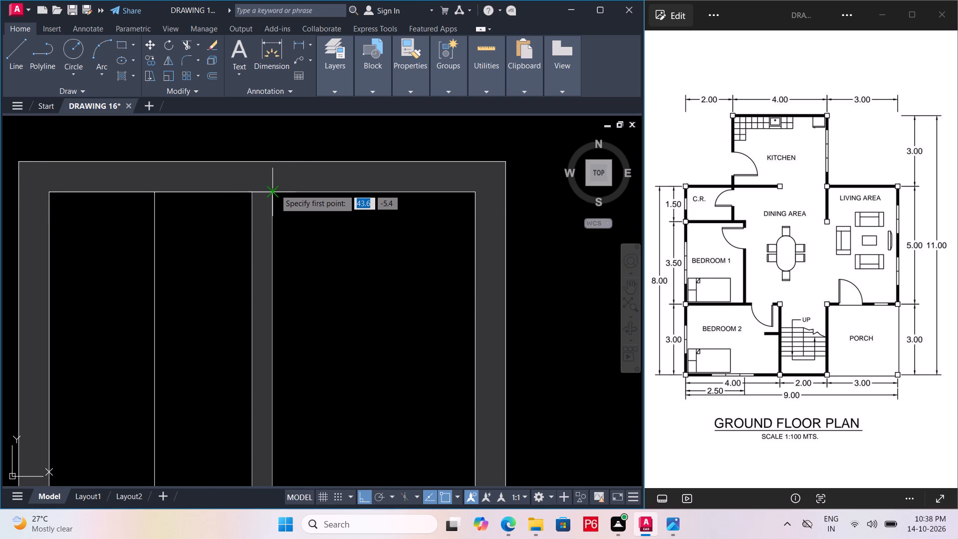
left_click(275, 189)
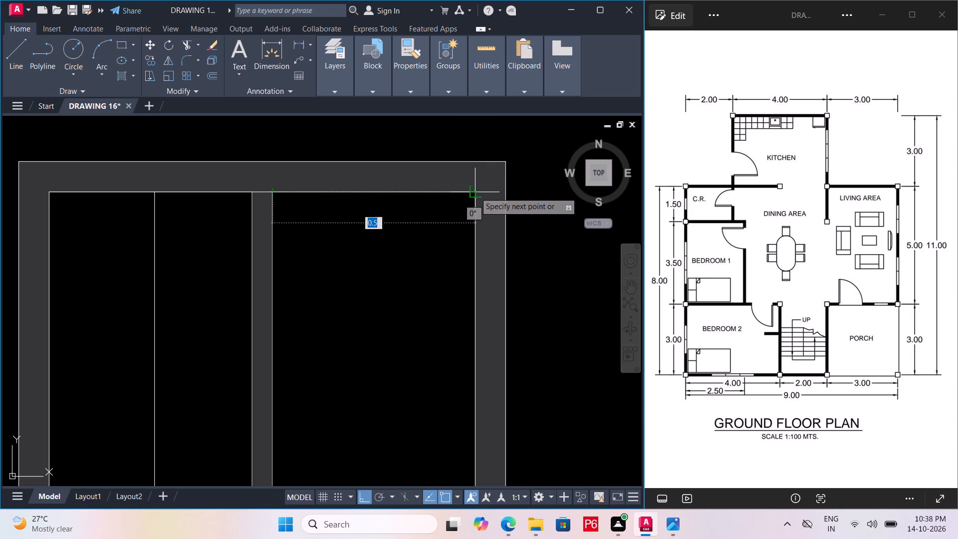
left_click(475, 192)
key("ctrl+s")
key("ctrl+s")
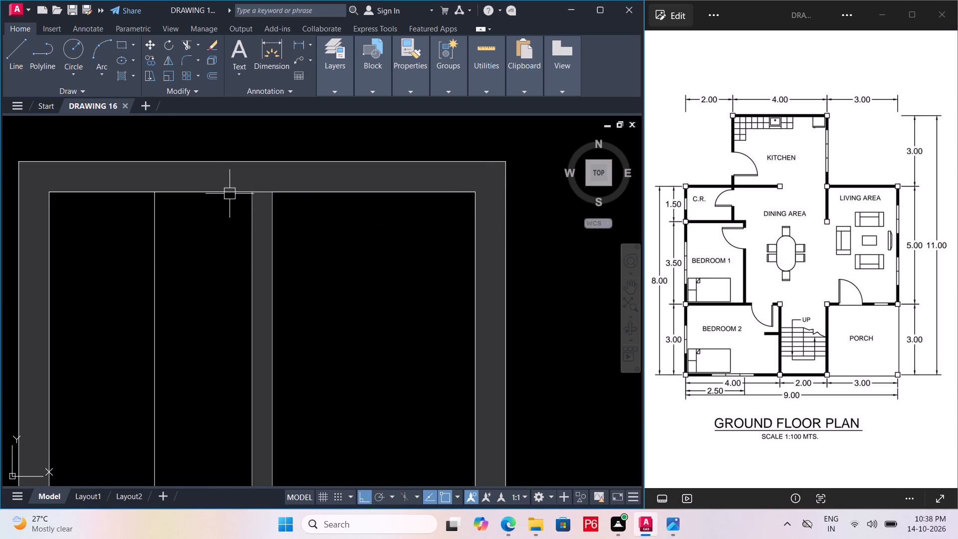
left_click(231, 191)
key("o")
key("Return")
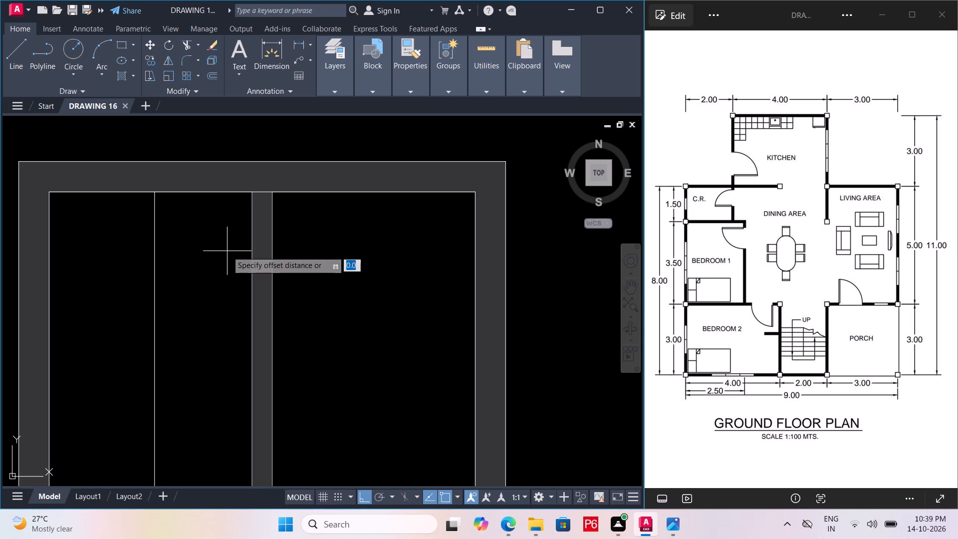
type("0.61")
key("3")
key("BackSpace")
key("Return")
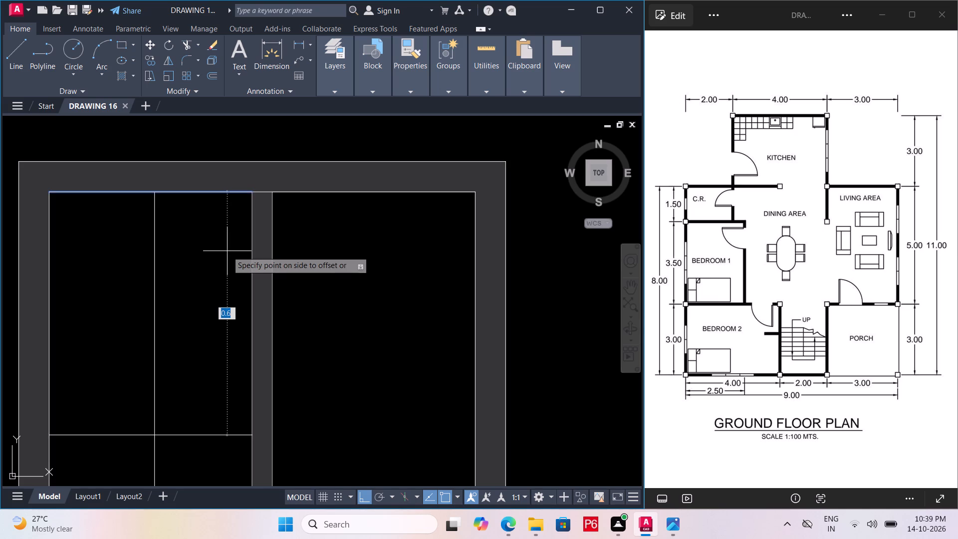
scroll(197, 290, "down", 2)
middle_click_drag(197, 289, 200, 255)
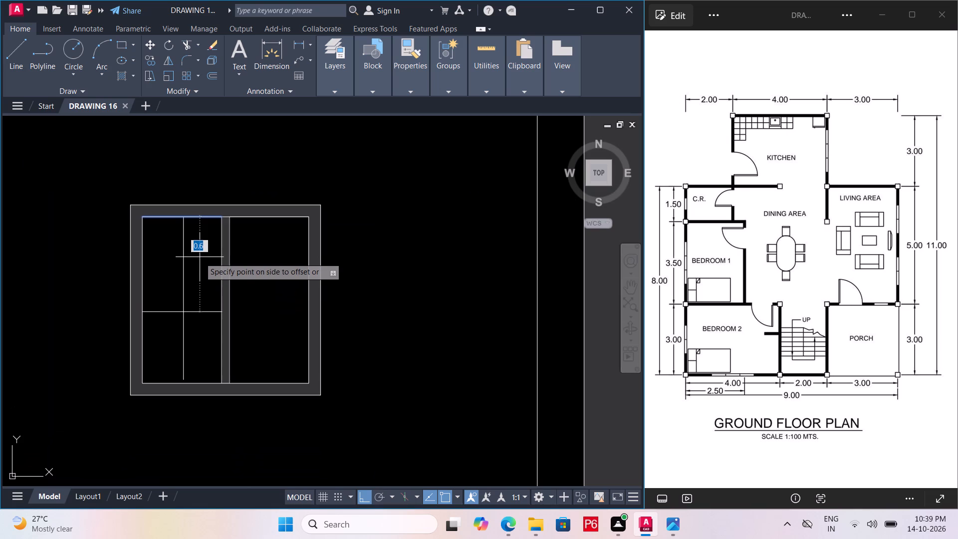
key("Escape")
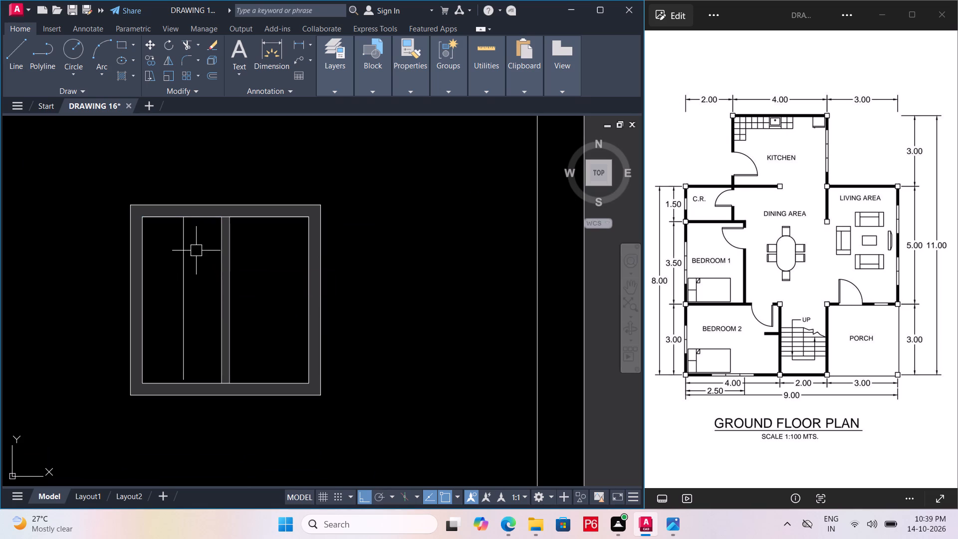
Draw two horizontal glazing lines about 0.5 long across the left window's left pane, at mid-height and midway down its lower half.
key("l")
key("space")
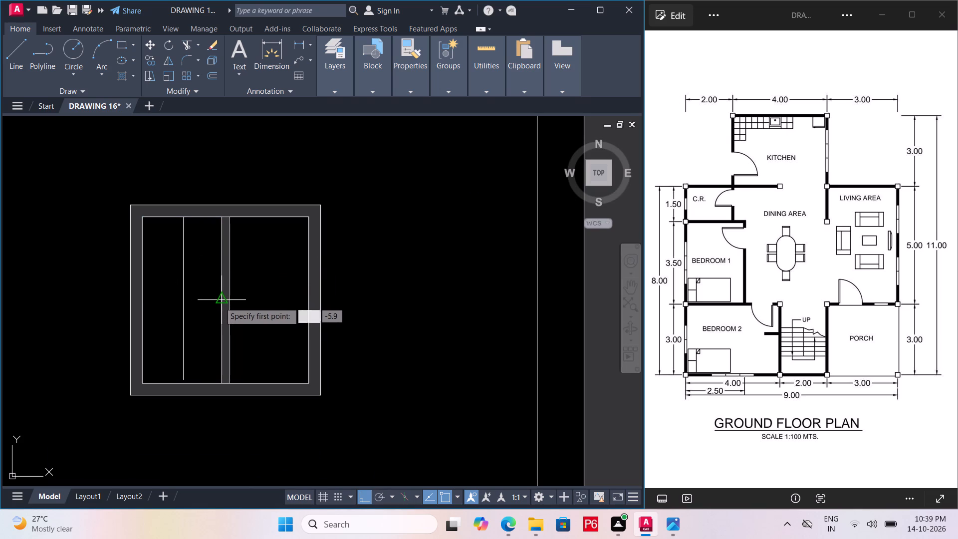
left_click(220, 302)
left_click(144, 298)
key("space")
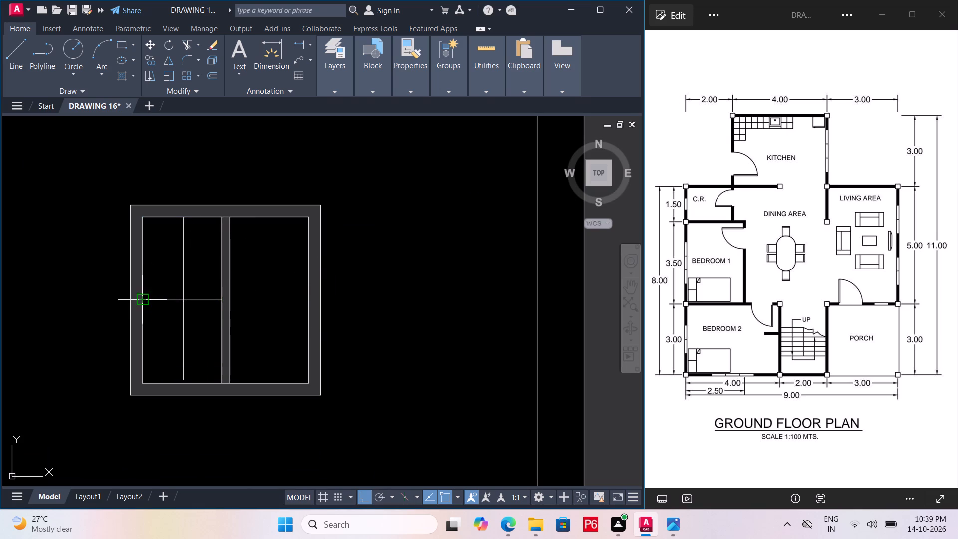
key("space")
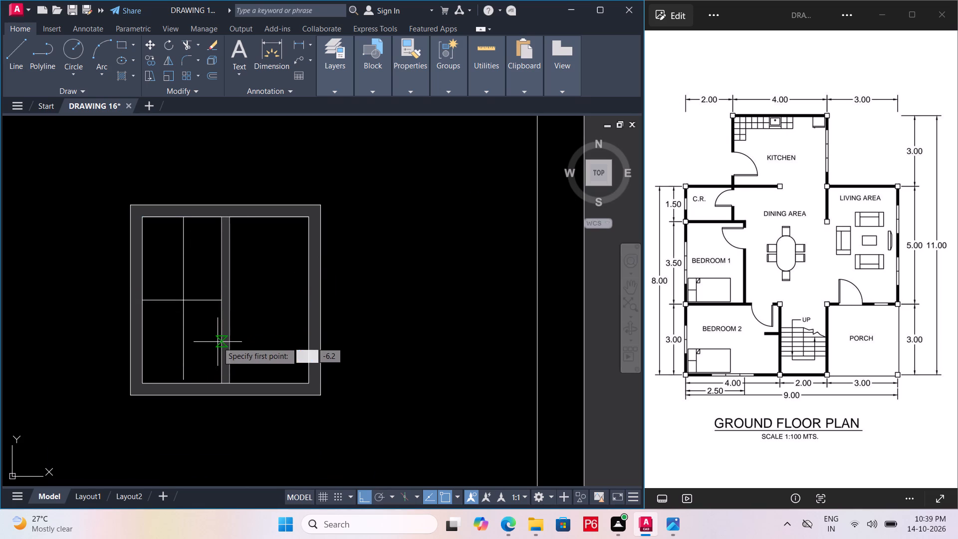
left_click(222, 342)
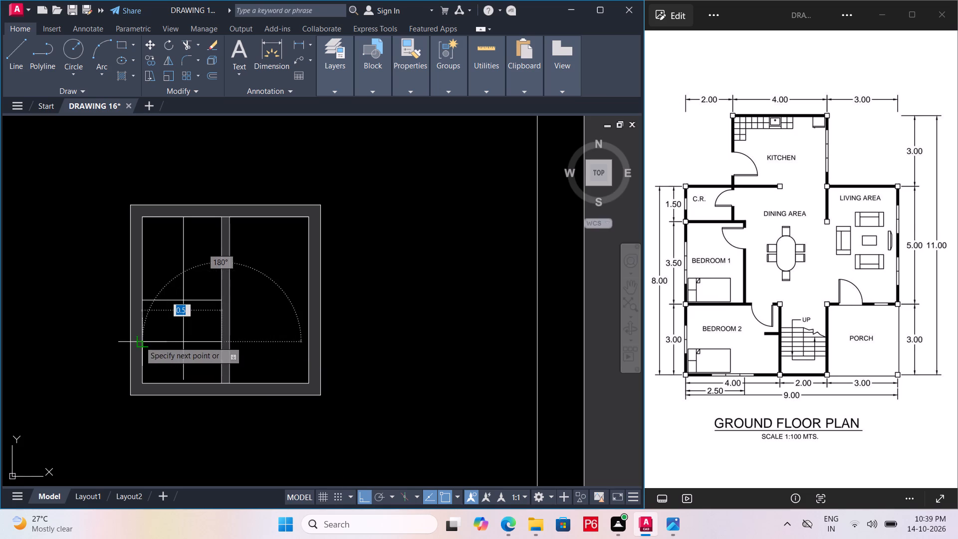
left_click(140, 341)
key("space")
left_click(222, 254)
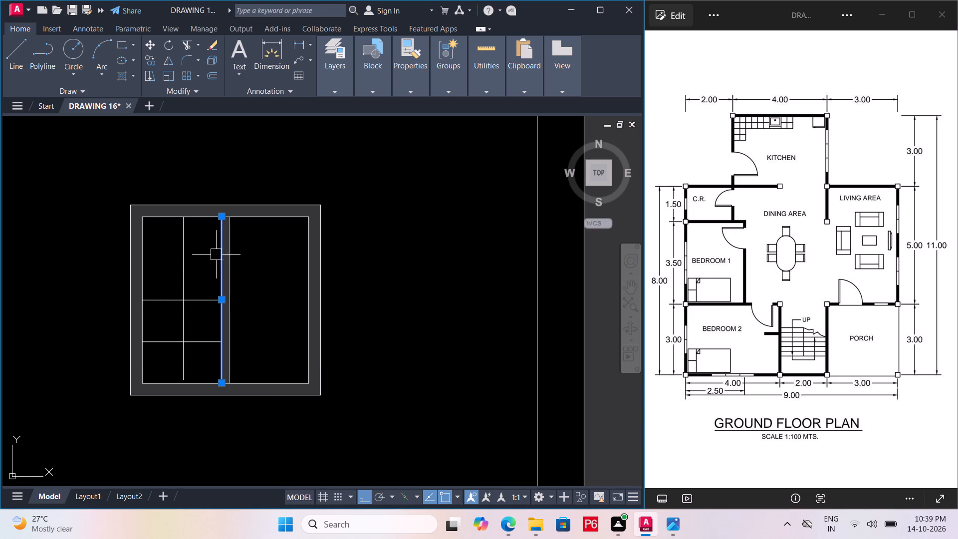
key("space")
key("space")
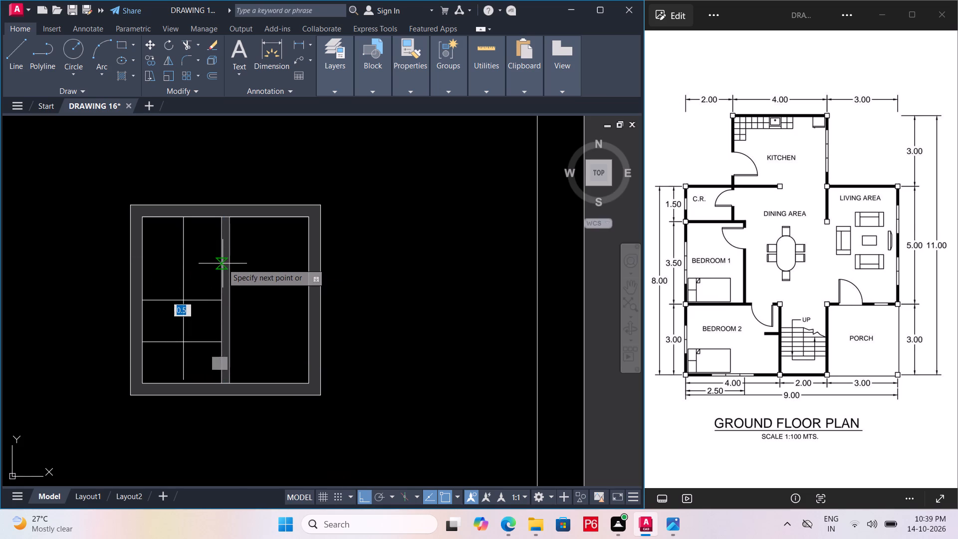
key("Escape")
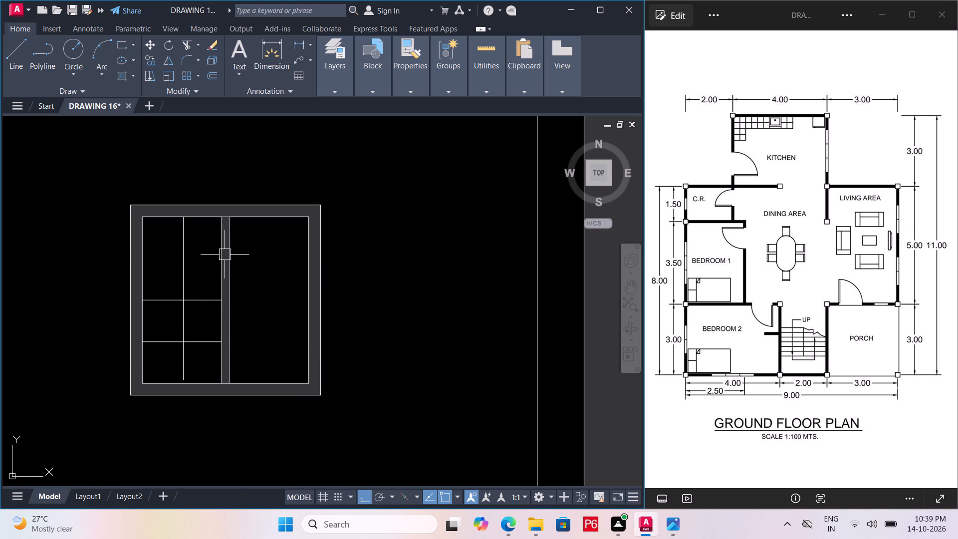
Draw a third horizontal glazing line across the same left pane, about midway up its upper half.
key("l")
key("space")
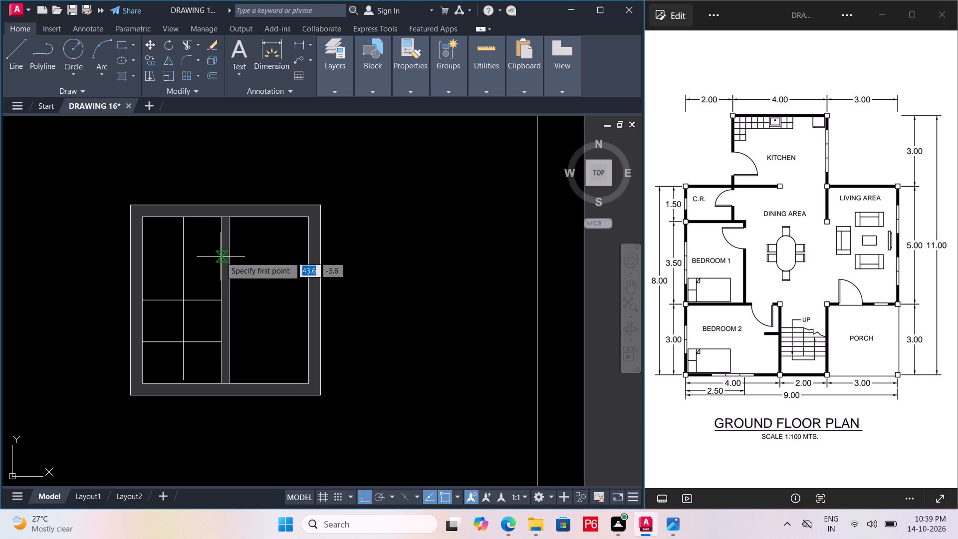
left_click(221, 257)
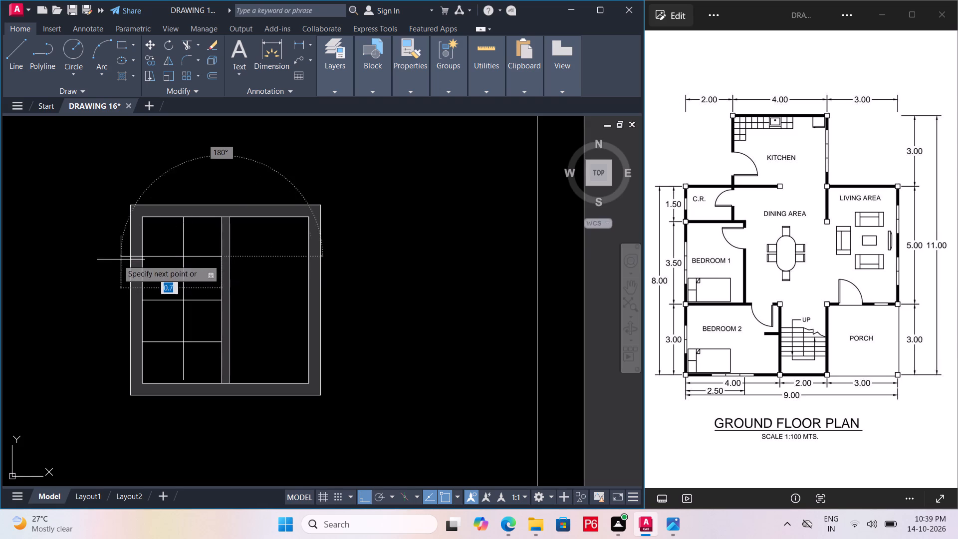
left_click(147, 257)
key("space")
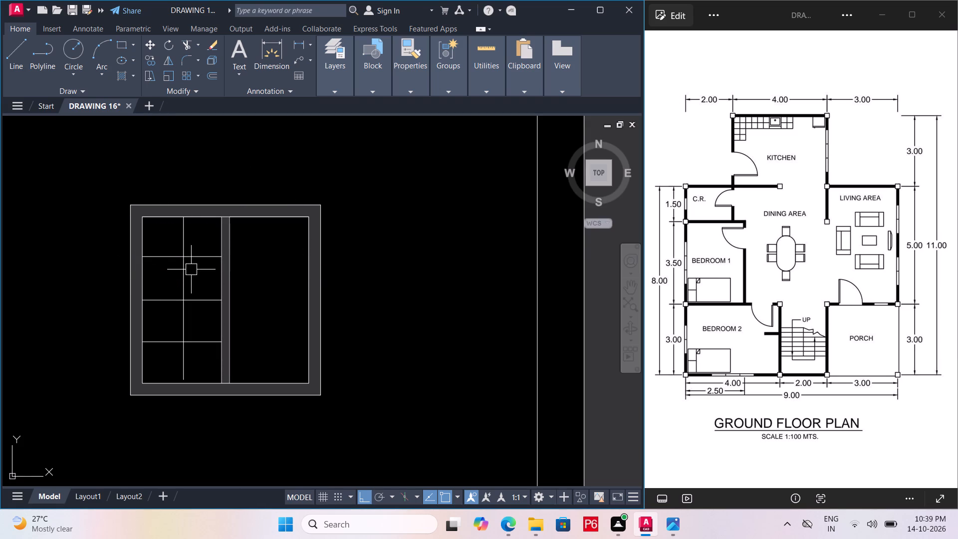
Copy the left pane's vertical and three horizontal glazing lines into the window's right pane against the central mullion, and save.
middle_click(191, 269)
left_click(202, 243)
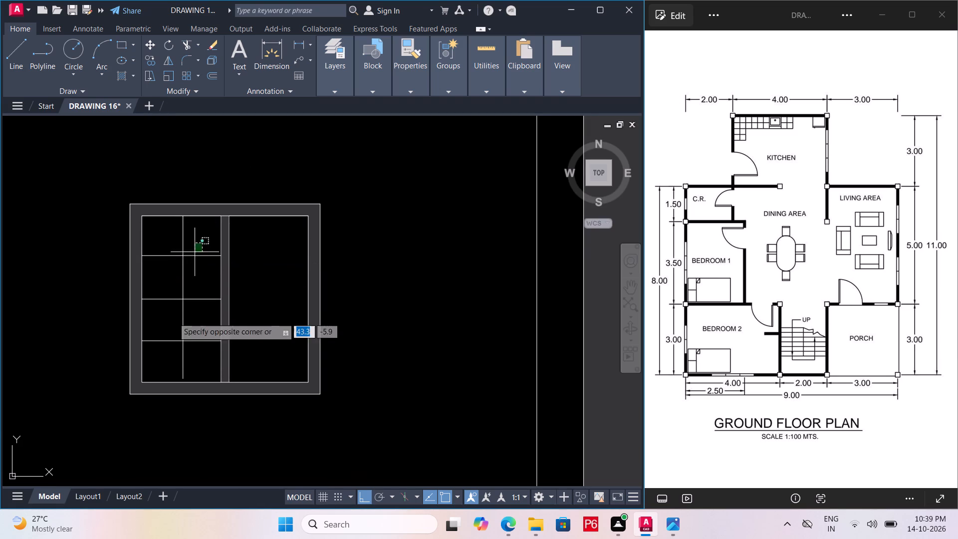
left_click(152, 349)
type("co")
key("space")
left_click(141, 341)
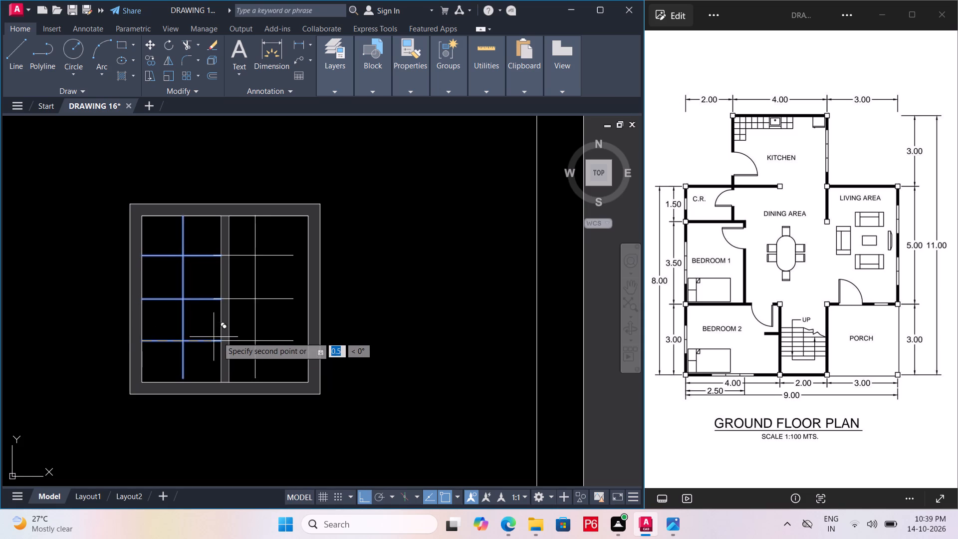
scroll(240, 336, "up", 2)
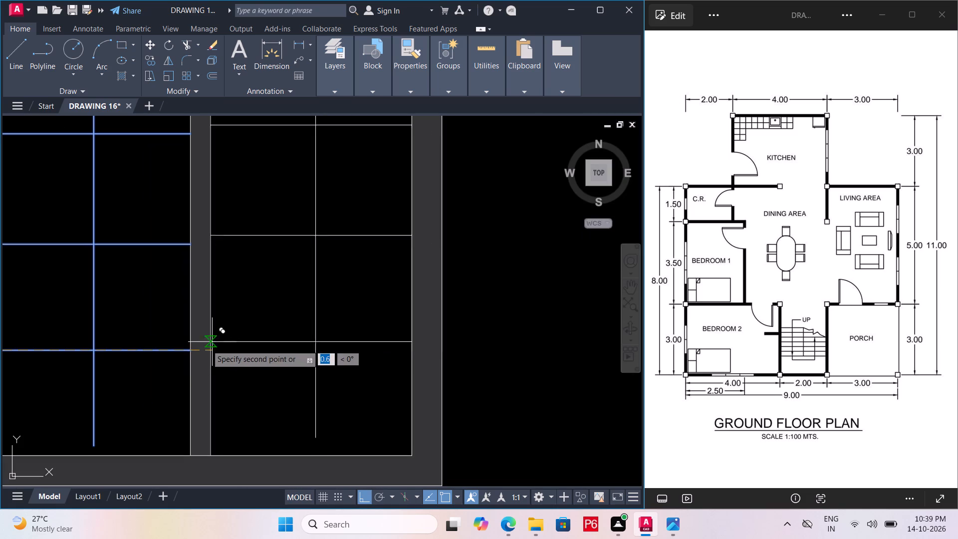
left_click(209, 347)
scroll(227, 340, "down", 2)
key("ctrl+s")
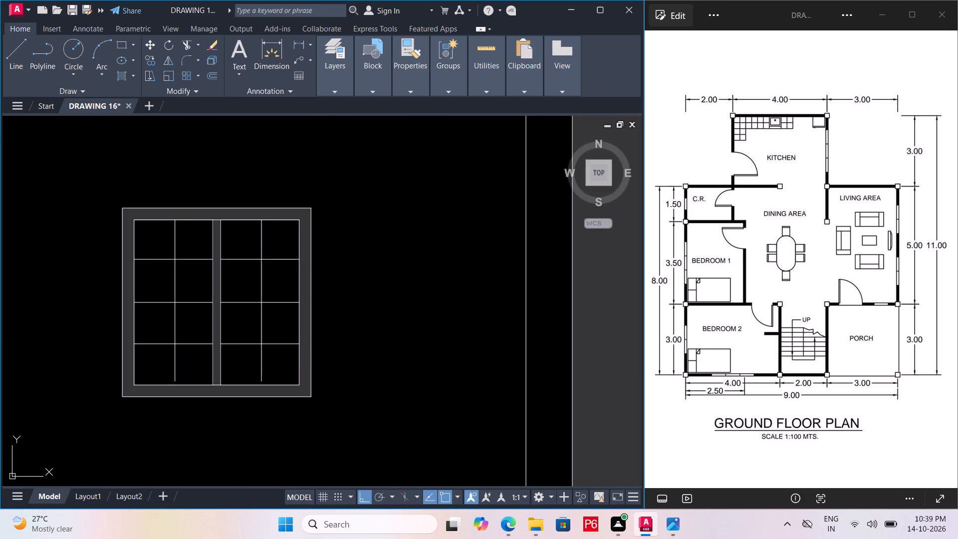
key("ctrl+s")
key("ctrl+s")
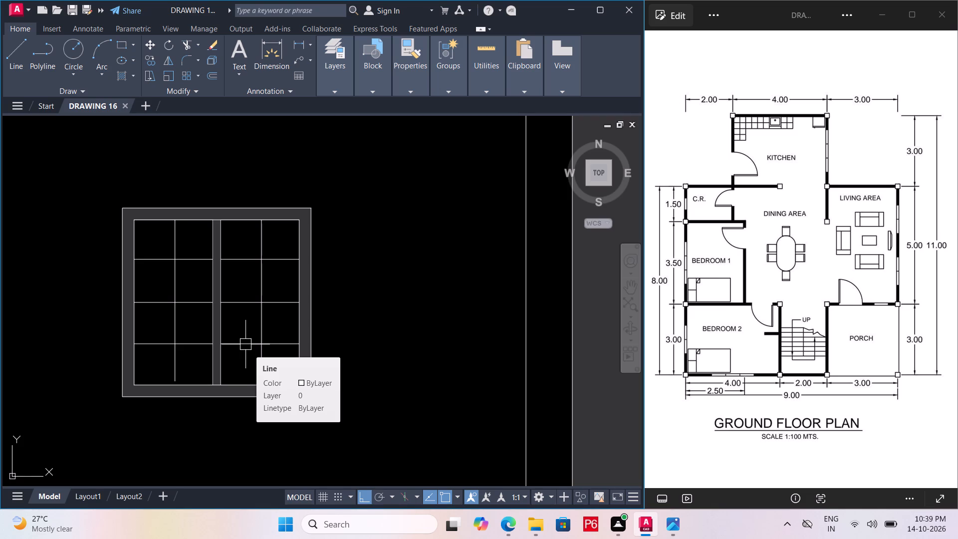
Save the drawing and draw a vertical line about 0.8 long down the middle of the small window beside the door.
scroll(365, 325, "down", 1)
middle_click_drag(364, 327, 269, 286)
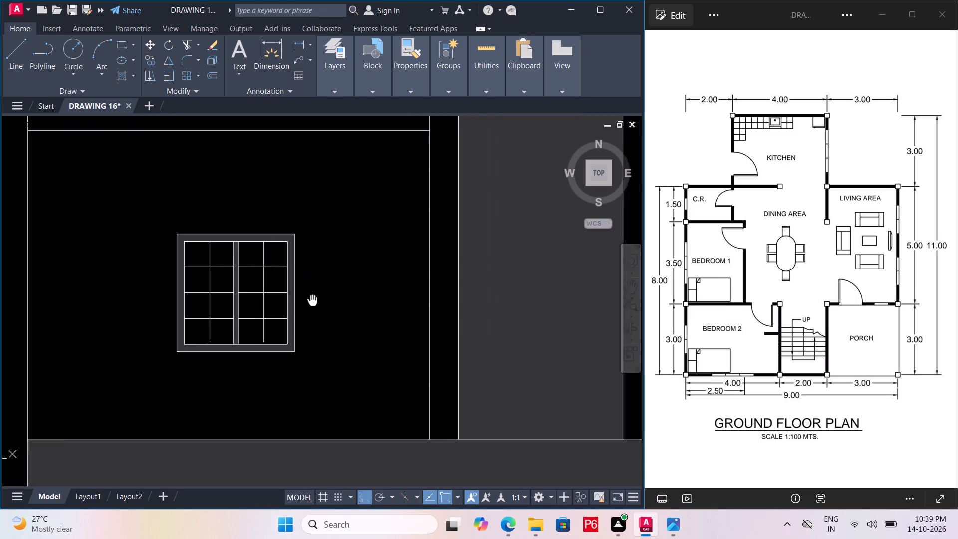
middle_click_drag(269, 286, 260, 286)
key("ctrl+s")
key("ctrl+s")
key("ctrl+s")
middle_click_drag(272, 290, 179, 281, "ctrl")
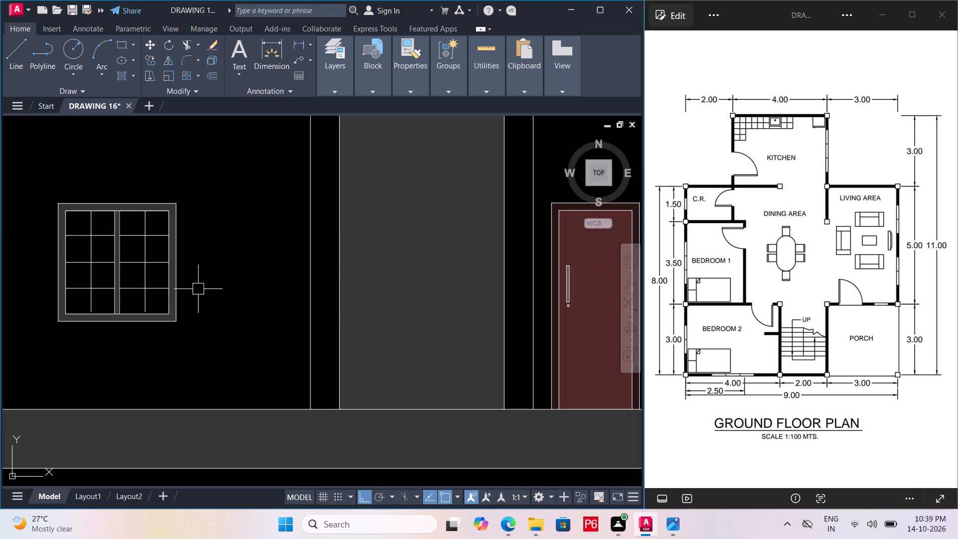
middle_click_drag(400, 294, 250, 295)
scroll(400, 294, "down", 1)
scroll(471, 270, "up", 2)
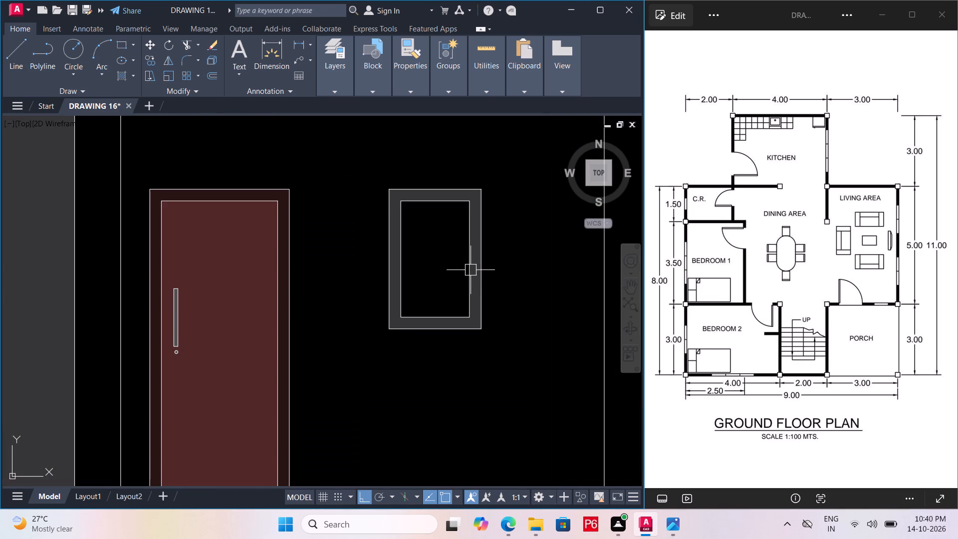
key("l")
key("space")
scroll(431, 298, "up", 1)
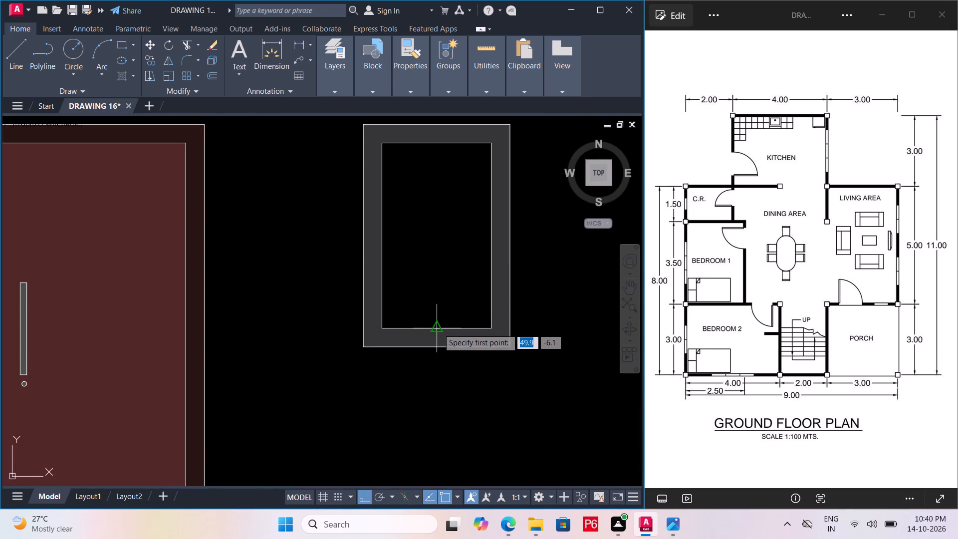
left_click(438, 328)
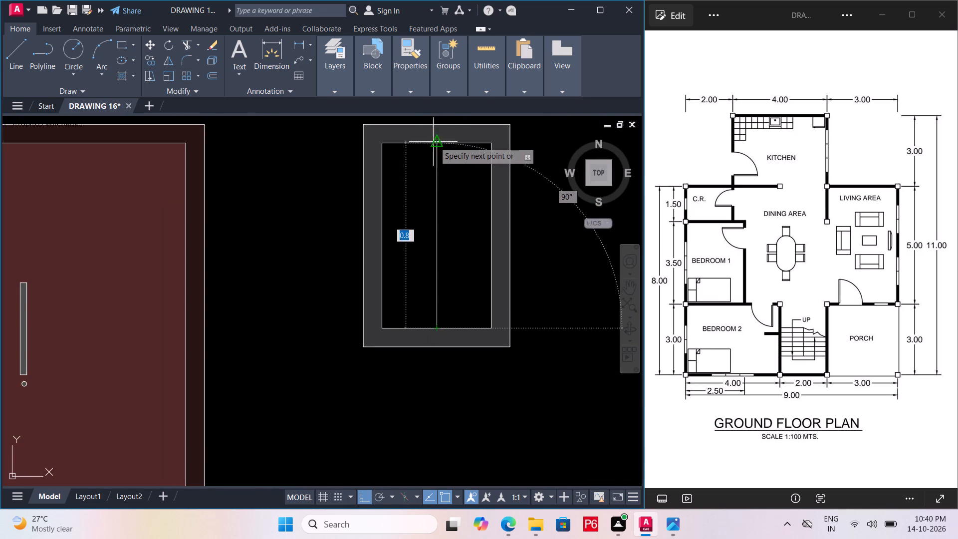
left_click(434, 142)
key("Escape")
Draw a horizontal glazing line about 0.4 long across the small window near the top of its opening.
type("l")
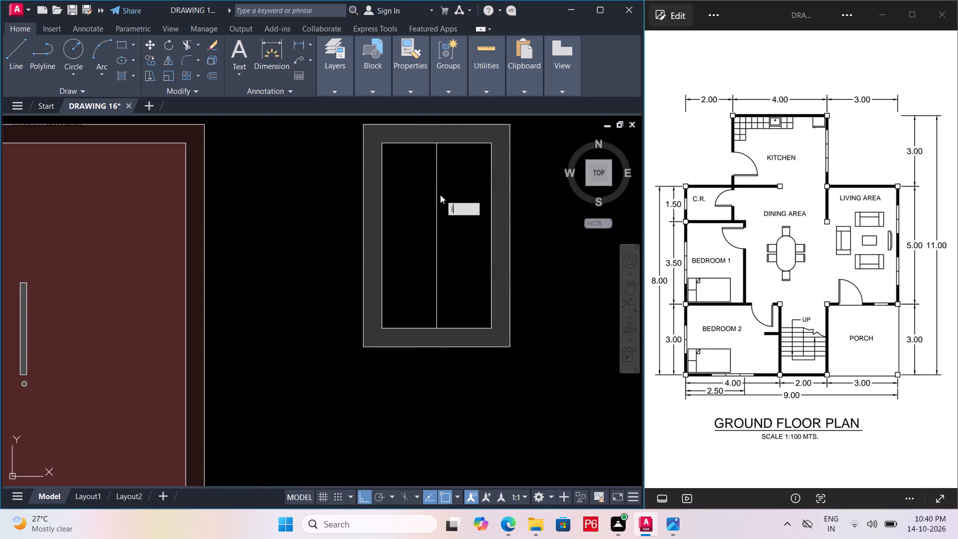
key("space")
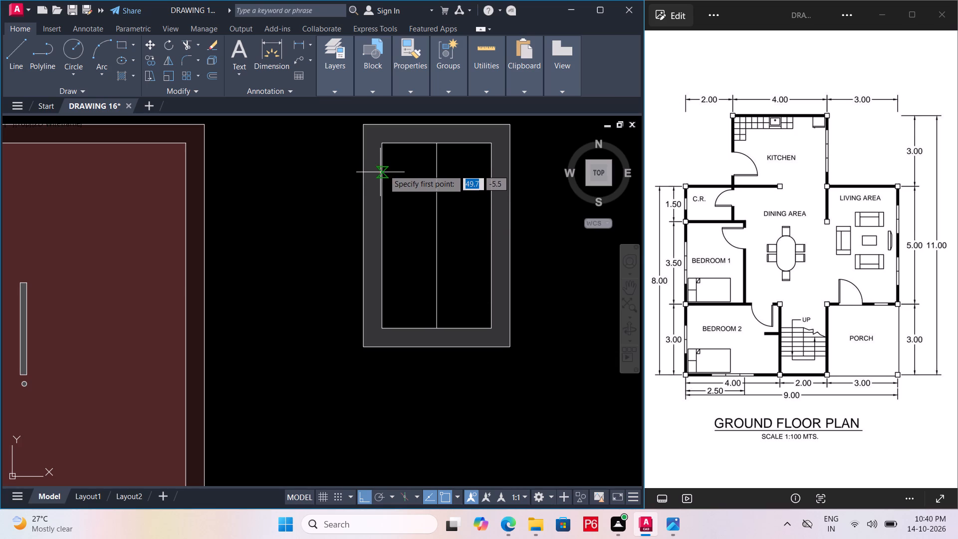
left_click_drag(384, 170, 389, 168)
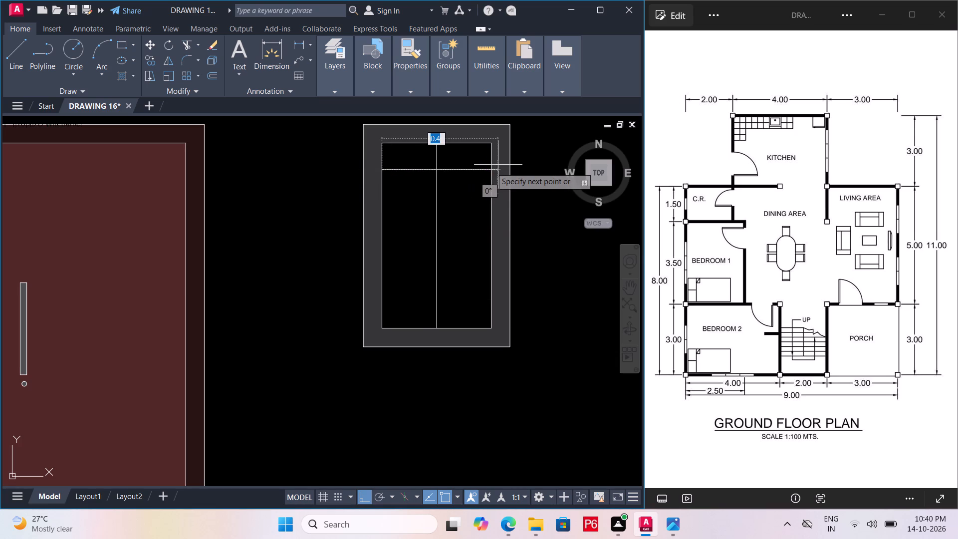
left_click(489, 167)
key("Escape")
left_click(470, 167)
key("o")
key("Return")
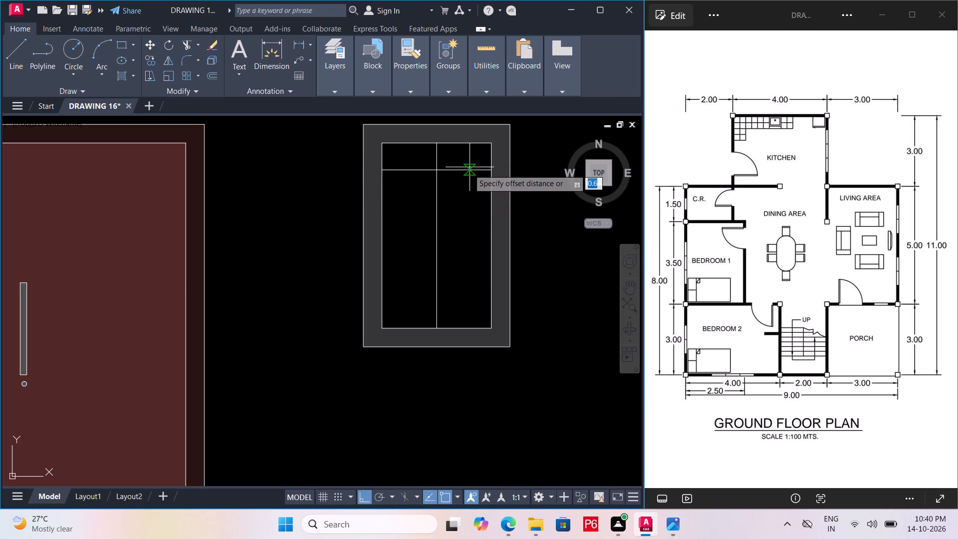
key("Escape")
Draw three more horizontal glazing lines, each about 0.4 long, evenly spaced below the first in the small window's upper half.
key("l")
key("space")
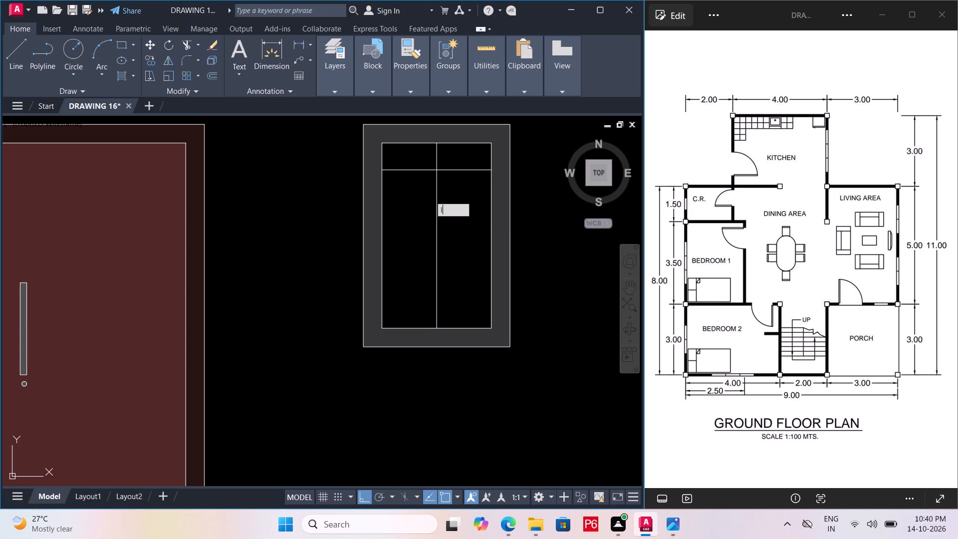
left_click(384, 193)
left_click(496, 189)
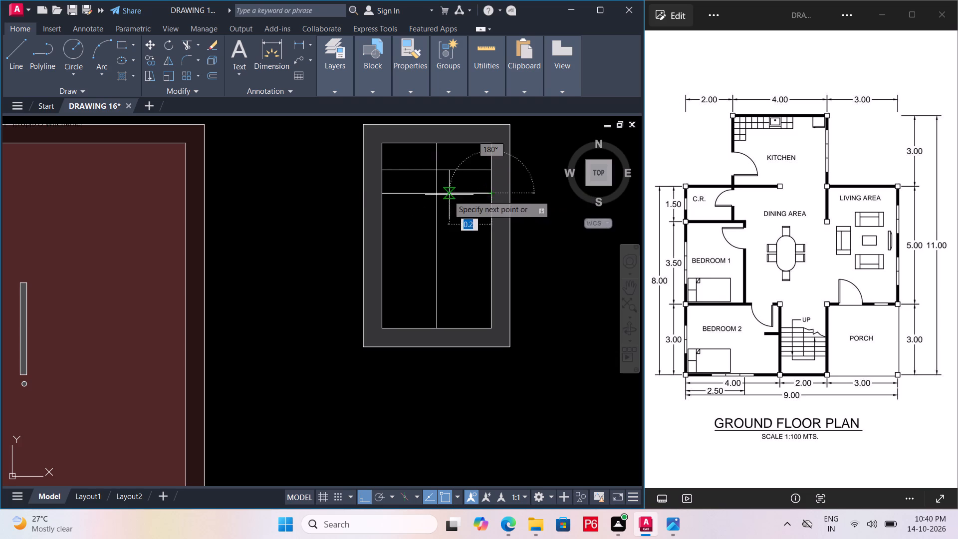
key("space")
key("space")
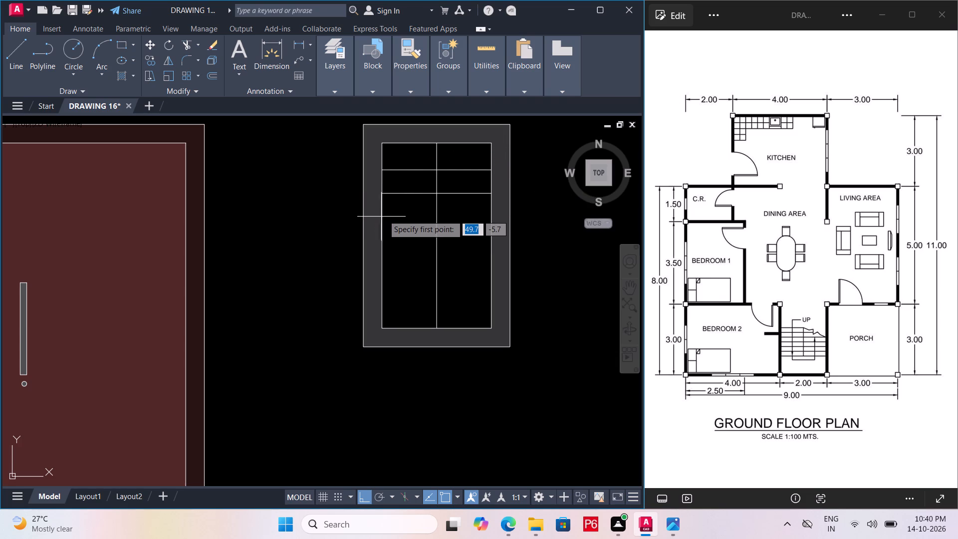
left_click(383, 215)
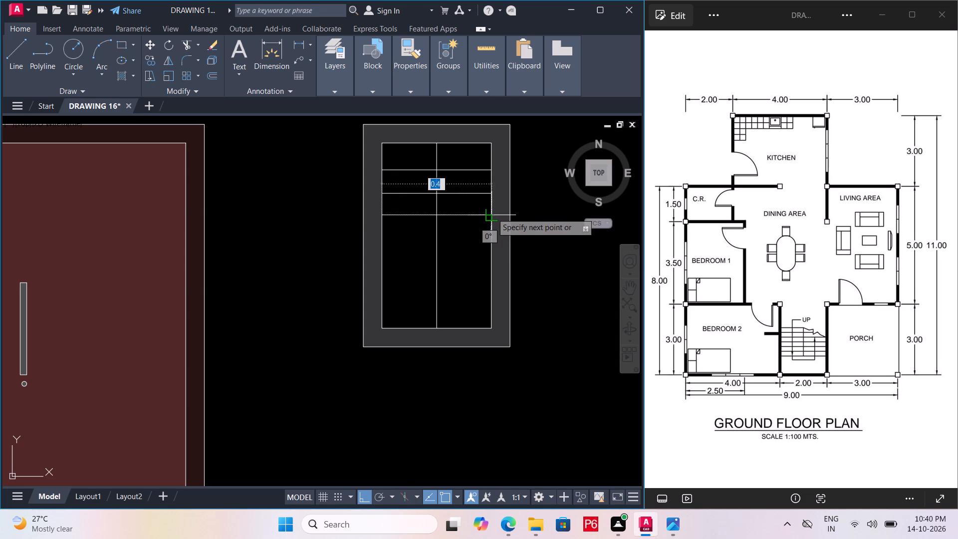
left_click(492, 213)
key("space")
key("space")
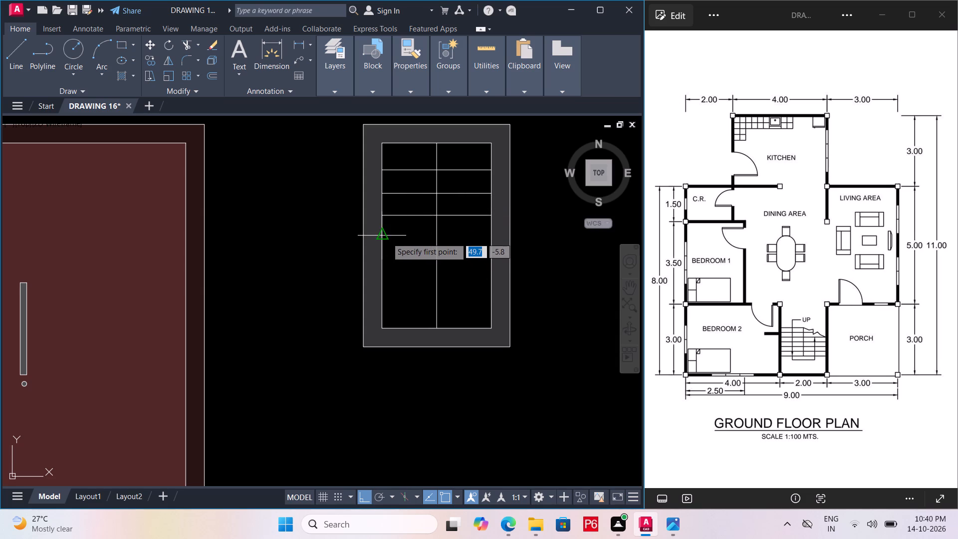
left_click_drag(386, 237, 400, 235)
left_click(486, 235)
key("space")
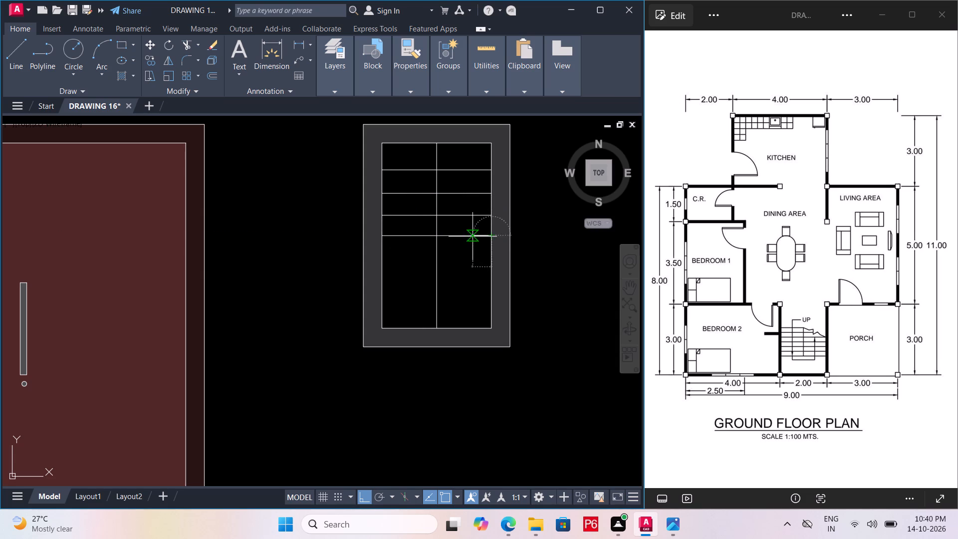
Continue the small window's grid downward with three more evenly spaced horizontal glazing lines, each about 0.4 long.
key("space")
left_click_drag(385, 255, 393, 255)
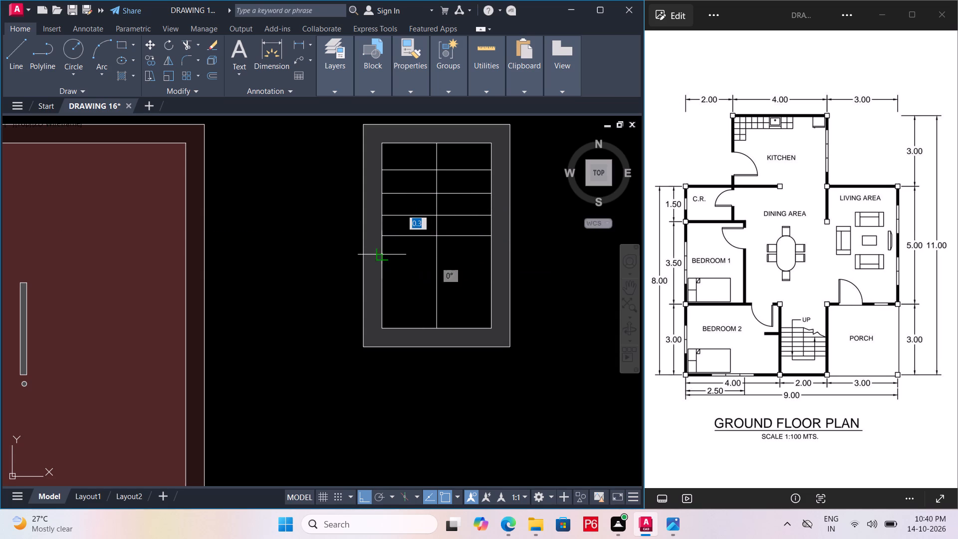
left_click(493, 254)
key("space")
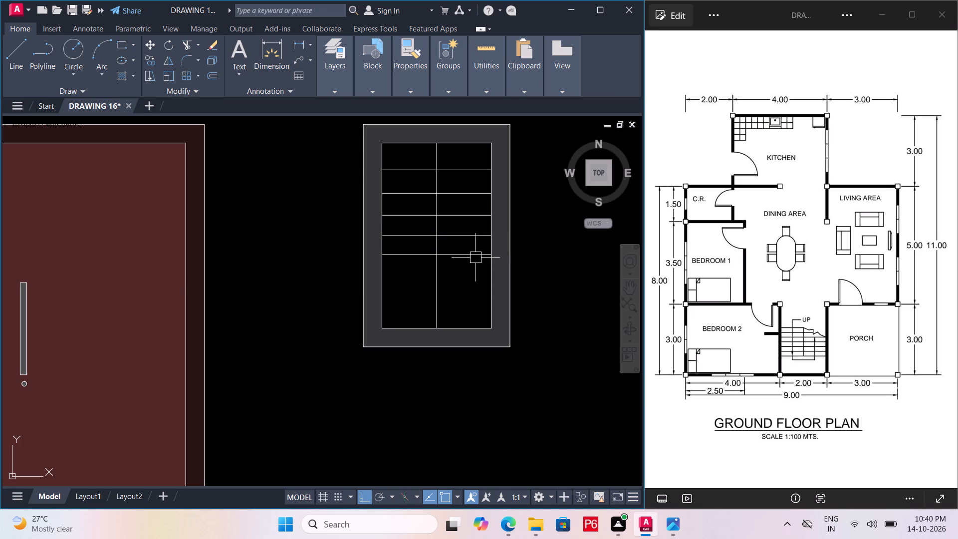
key("space")
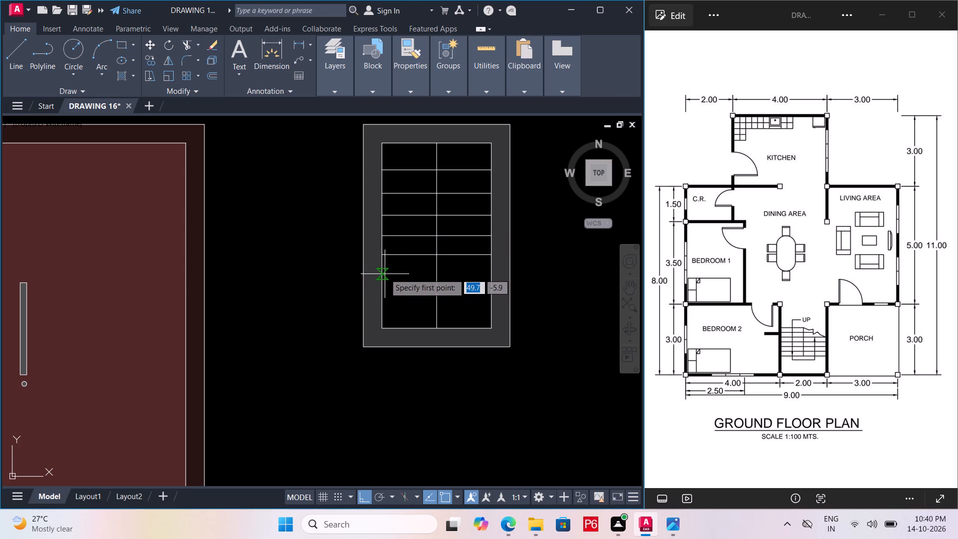
left_click_drag(385, 273, 390, 273)
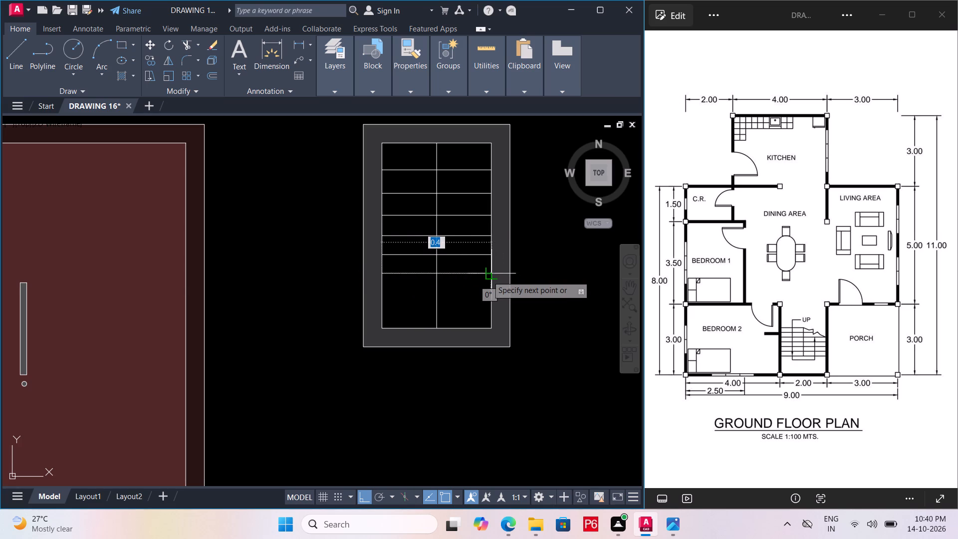
left_click(487, 276)
key("space")
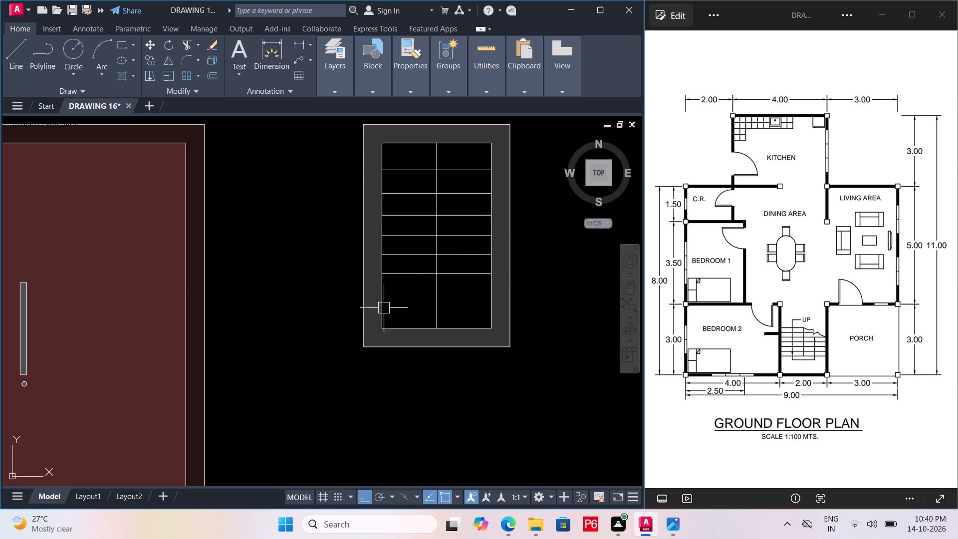
key("space")
left_click_drag(385, 290, 398, 289)
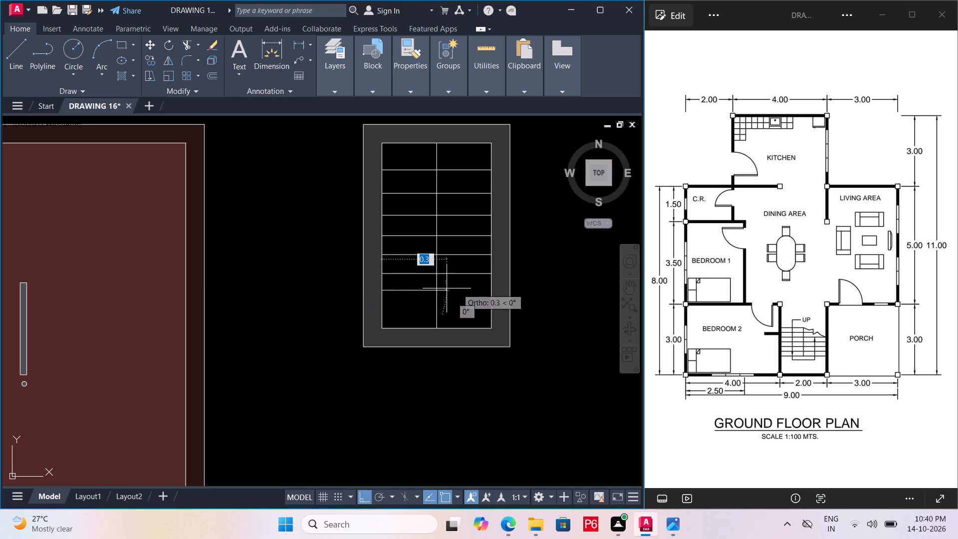
left_click(495, 288)
key("space")
Draw the lowest horizontal glazing line, about 0.4 long, near the bottom of the small window's opening, and save the drawing.
key("space")
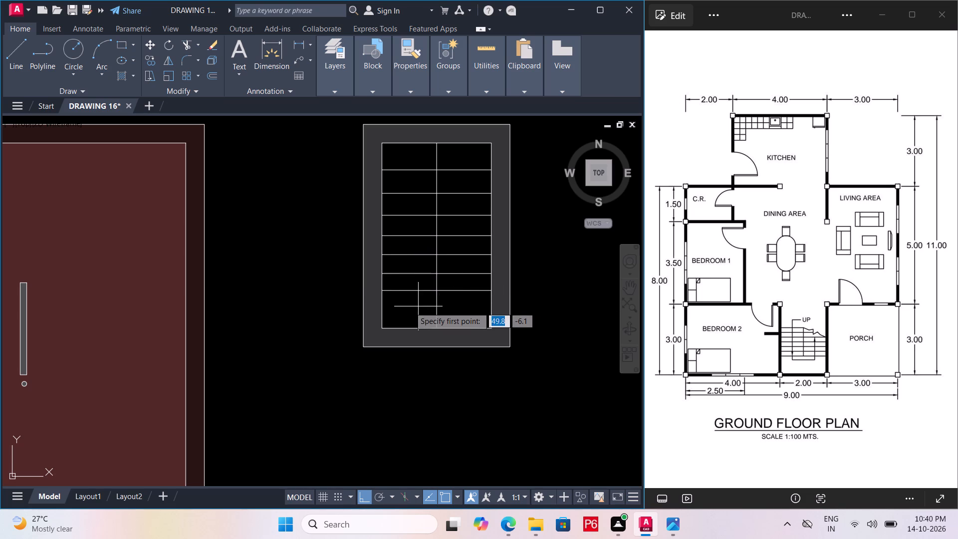
left_click_drag(381, 308, 391, 307)
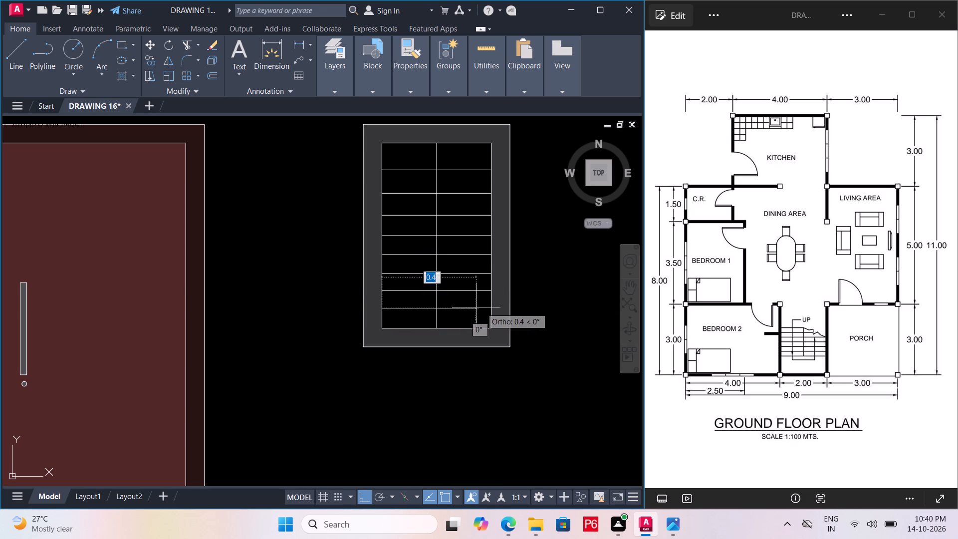
double_click(490, 307)
key("ctrl+s")
key("ctrl+s")
key("ctrl+s")
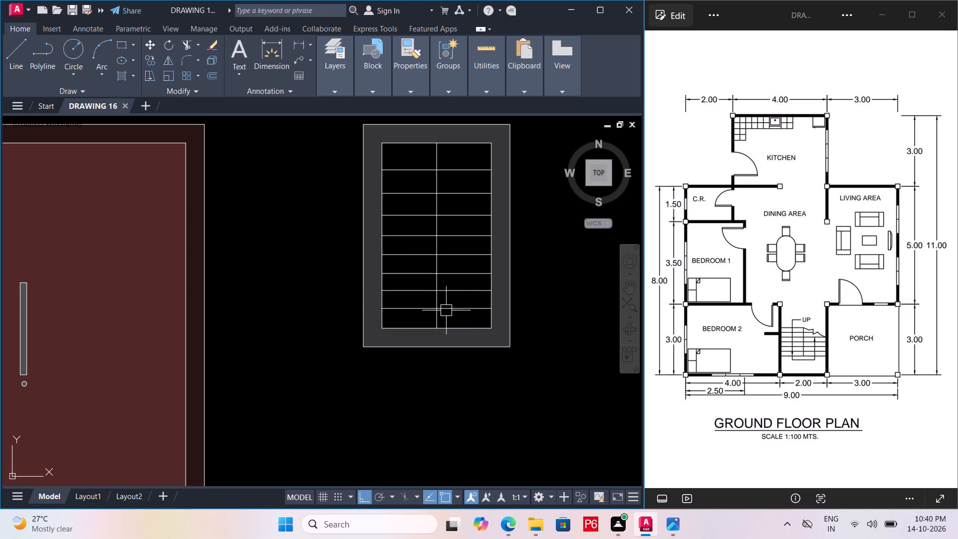
scroll(442, 313, "down", 3, "ctrl")
key("ctrl+s")
key("ctrl+s")
scroll(444, 313, "down", 1, "ctrl")
key("ctrl+s")
middle_click_drag(423, 315, 463, 320)
scroll(423, 315, "down", 1)
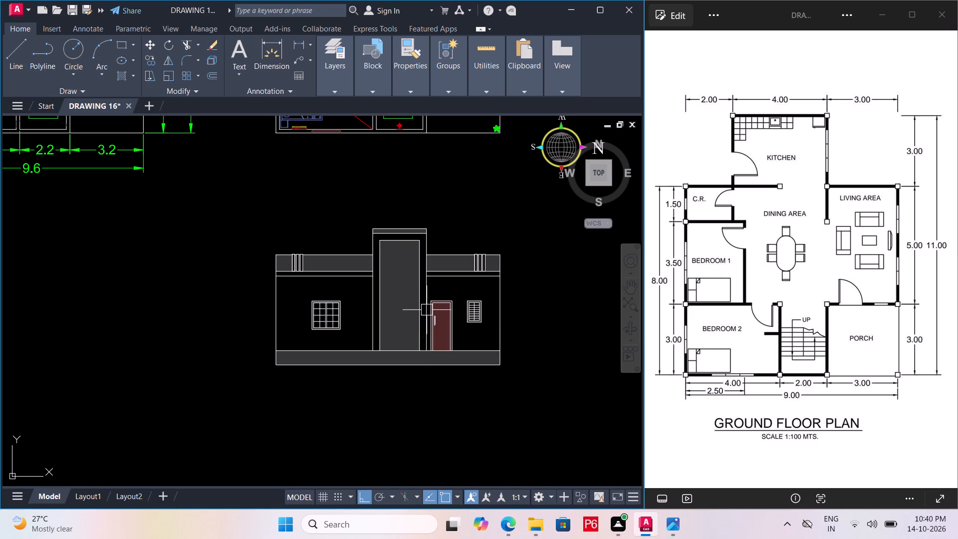
Extend the top line of the central column's inner panel at both ends to the column's side edges, and save.
scroll(416, 240, "up", 2)
key("e")
key("x")
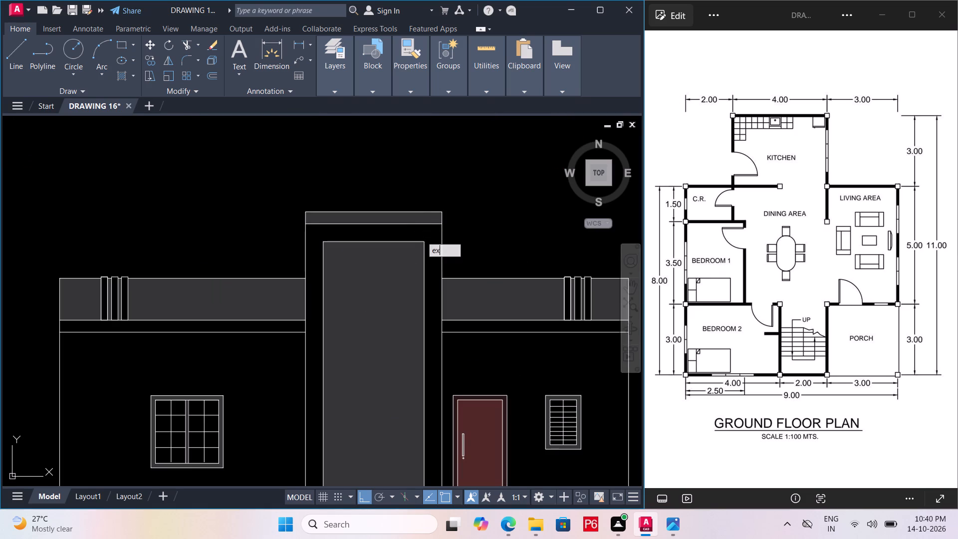
key("space")
key("space")
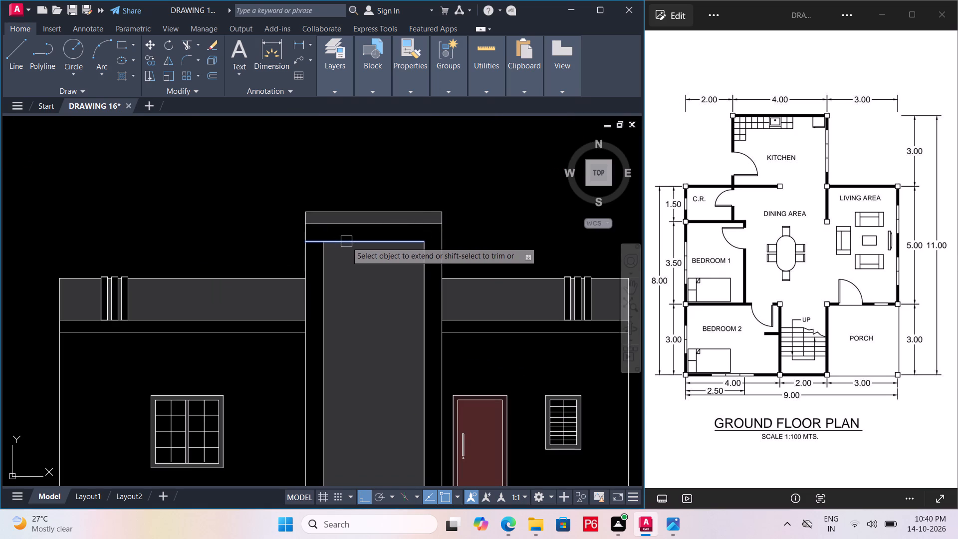
left_click_drag(346, 242, 351, 239)
left_click(409, 240)
key("ctrl+s")
scroll(420, 249, "down", 1, "ctrl")
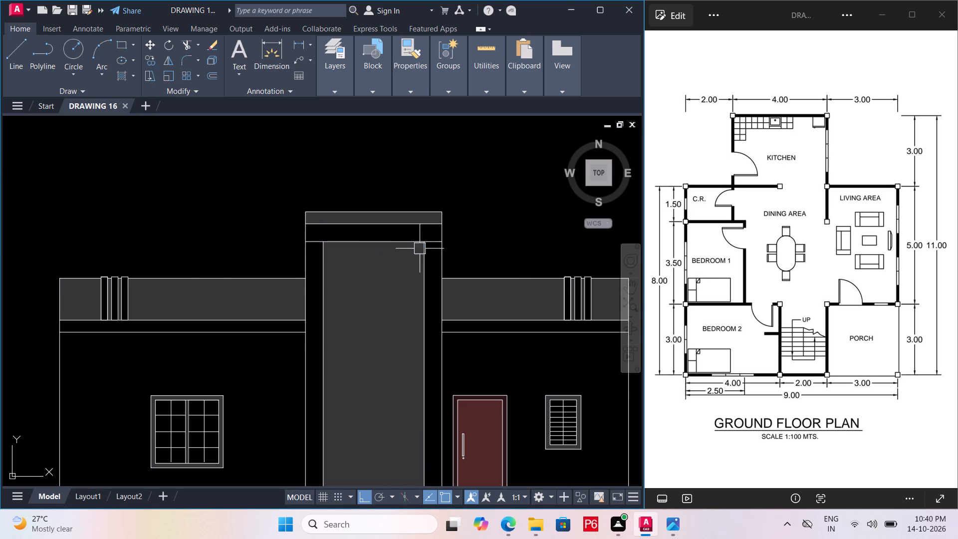
key("ctrl+s")
scroll(420, 249, "down", 1, "ctrl")
key("ctrl+s")
middle_click_drag(416, 250, 391, 235)
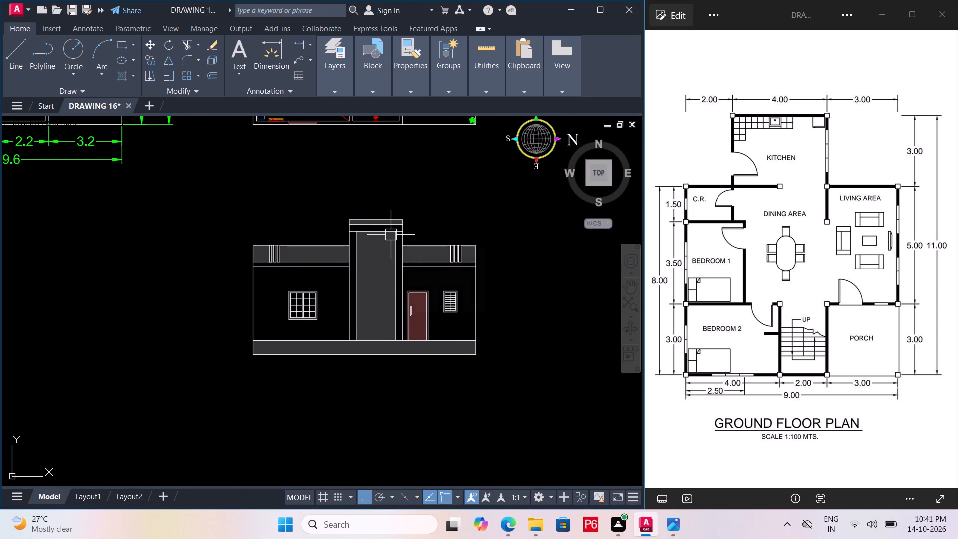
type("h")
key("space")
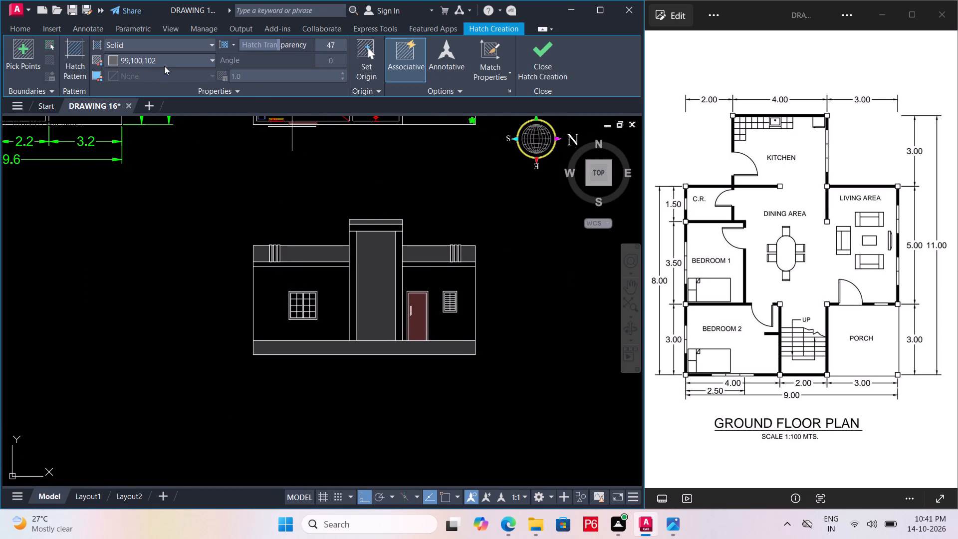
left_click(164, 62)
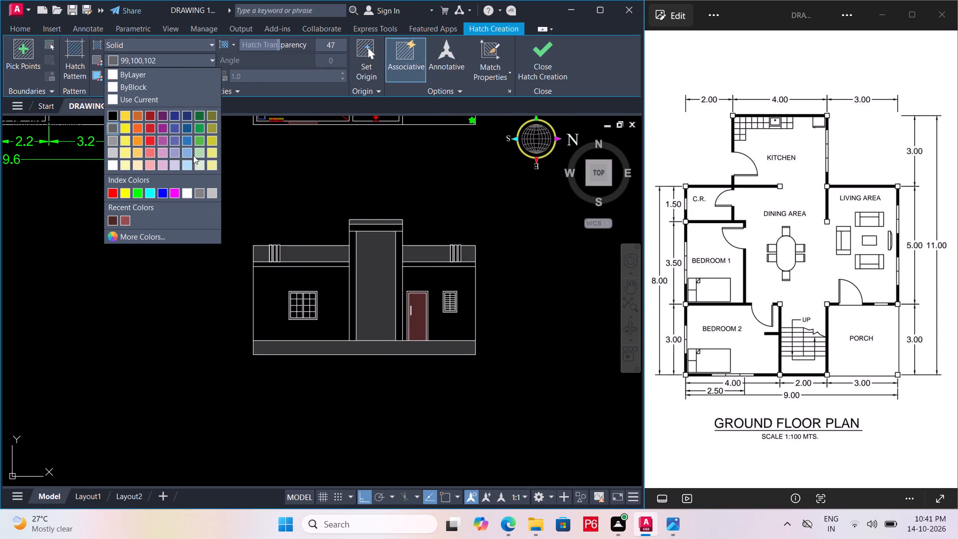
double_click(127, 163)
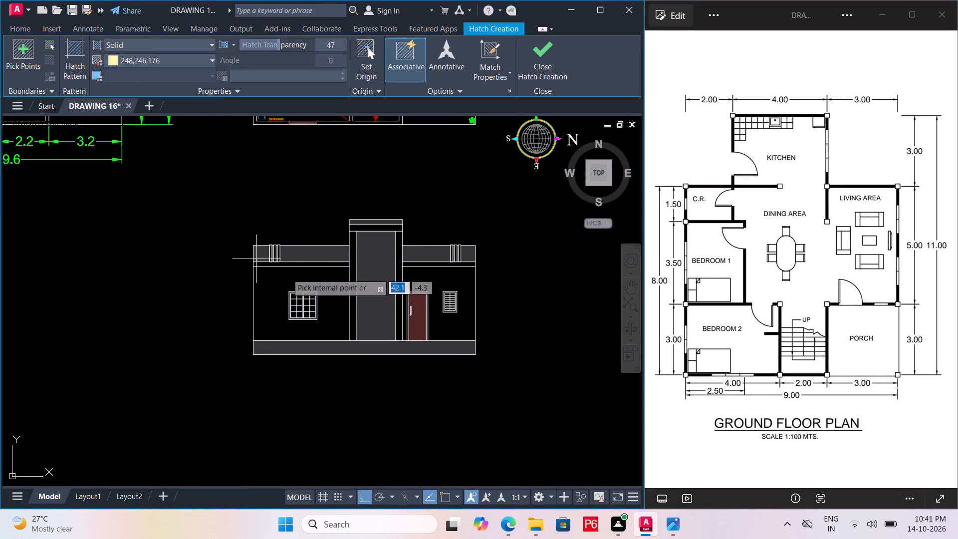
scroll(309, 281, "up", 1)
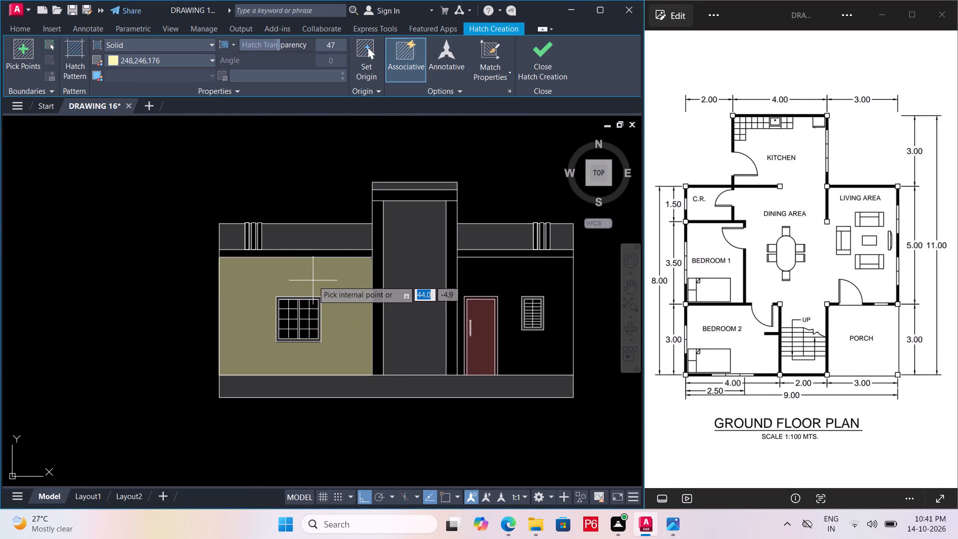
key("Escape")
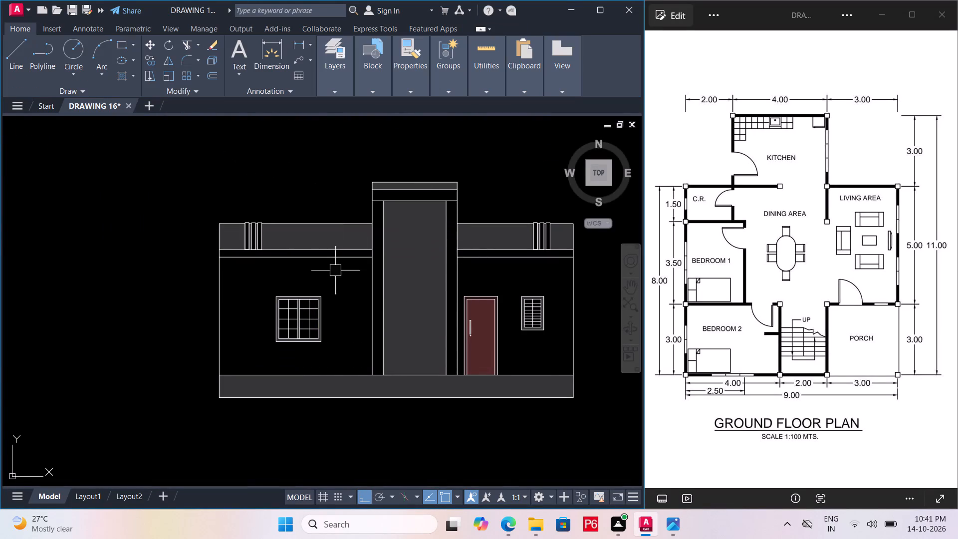
Draw a thin rectangle about 1.2 wide directly on top of the large window's frame, matching its width, and save.
scroll(328, 290, "up", 3)
middle_click_drag(324, 292, 342, 240)
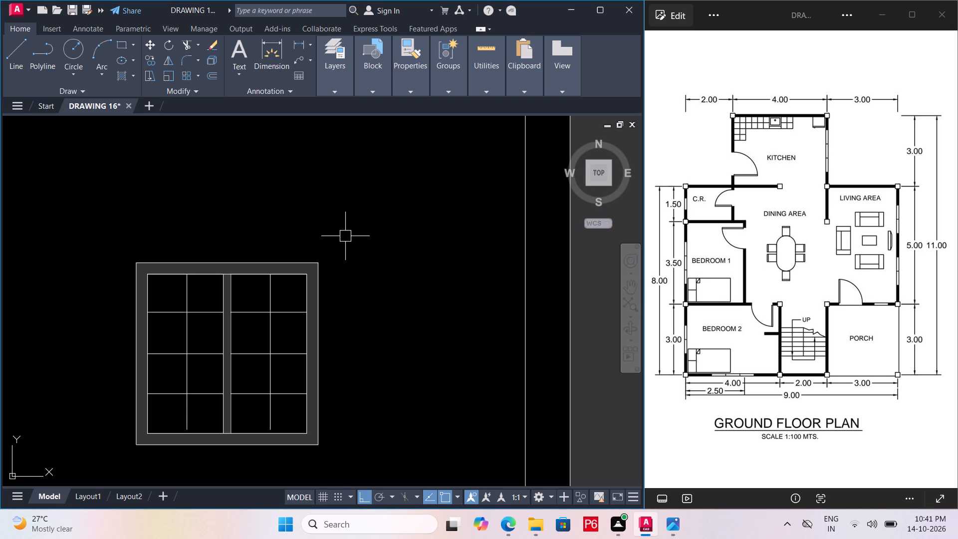
type("rec")
key("space")
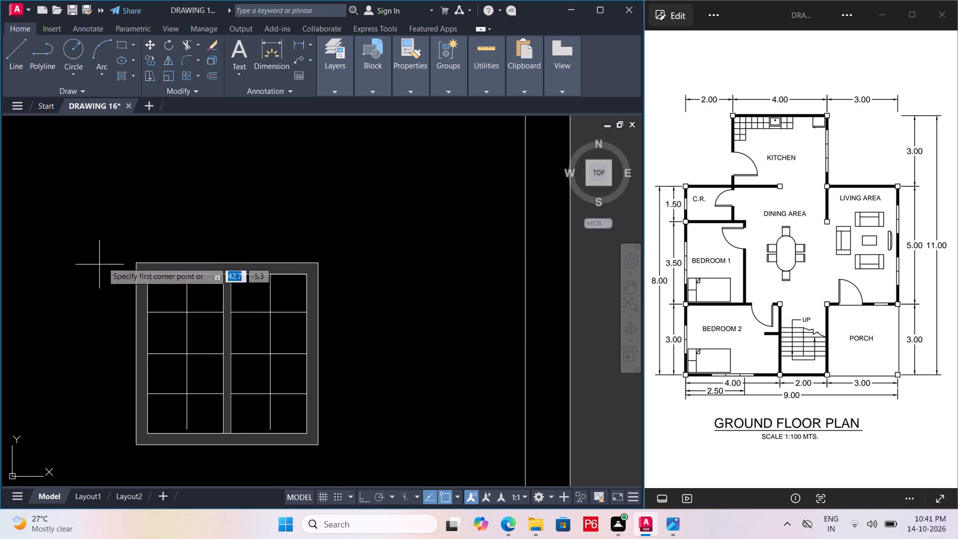
left_click(135, 261)
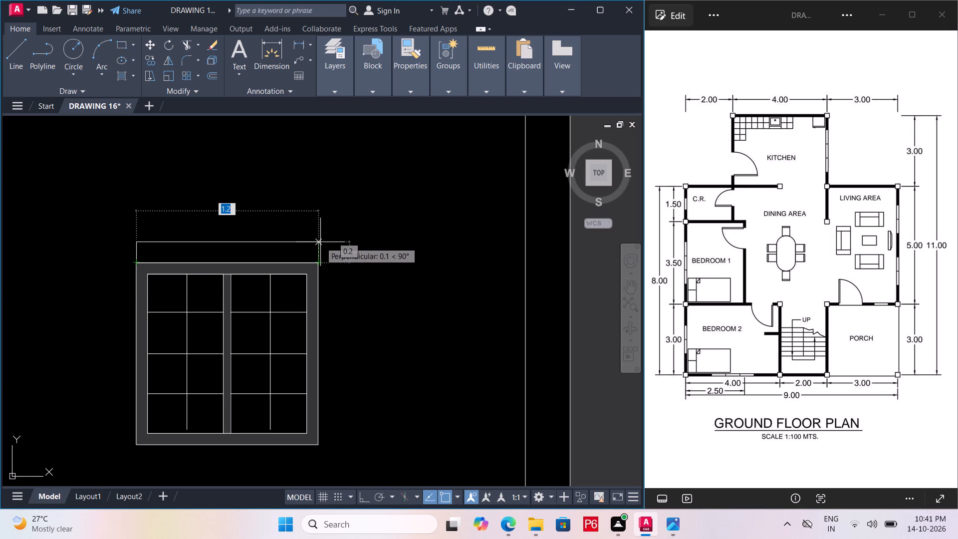
left_click(320, 242)
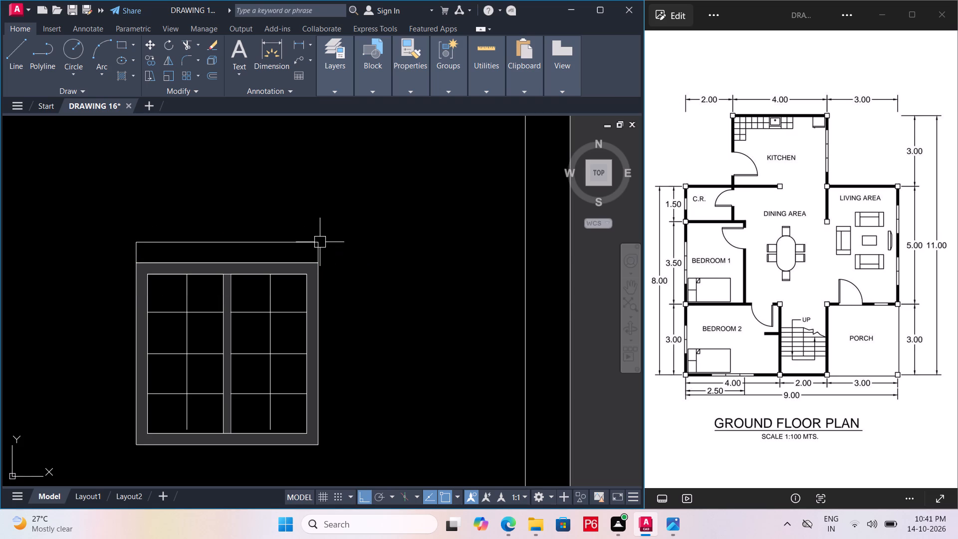
left_click(318, 249)
scroll(319, 249, "up", 1)
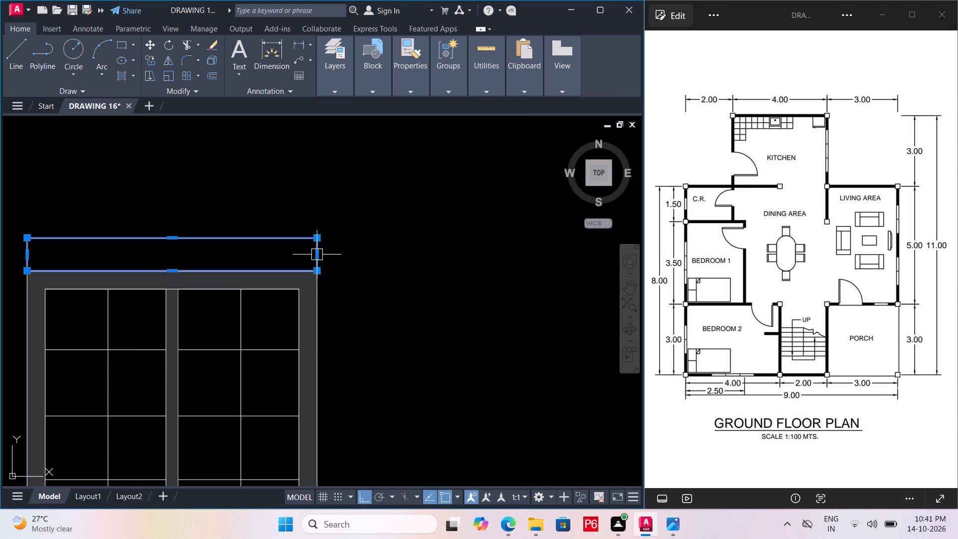
key("Escape")
scroll(312, 250, "down", 3)
key("ctrl+s")
key("ctrl+s")
Draw a rectangle about 0.6 wide and 0.1 high directly on top of the small window's frame, and save.
middle_click_drag(328, 263, 182, 280, "ctrl")
scroll(397, 274, "up", 3)
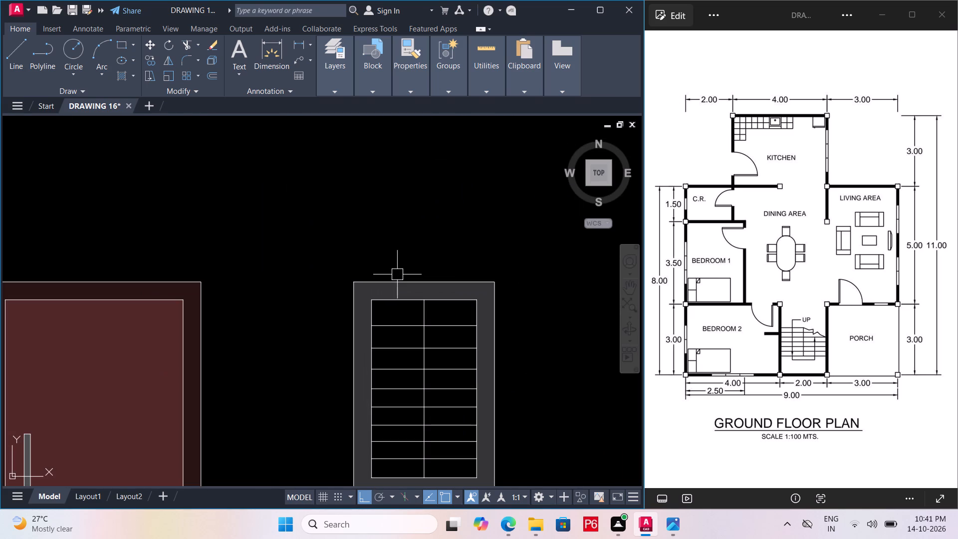
type("rec")
key("space")
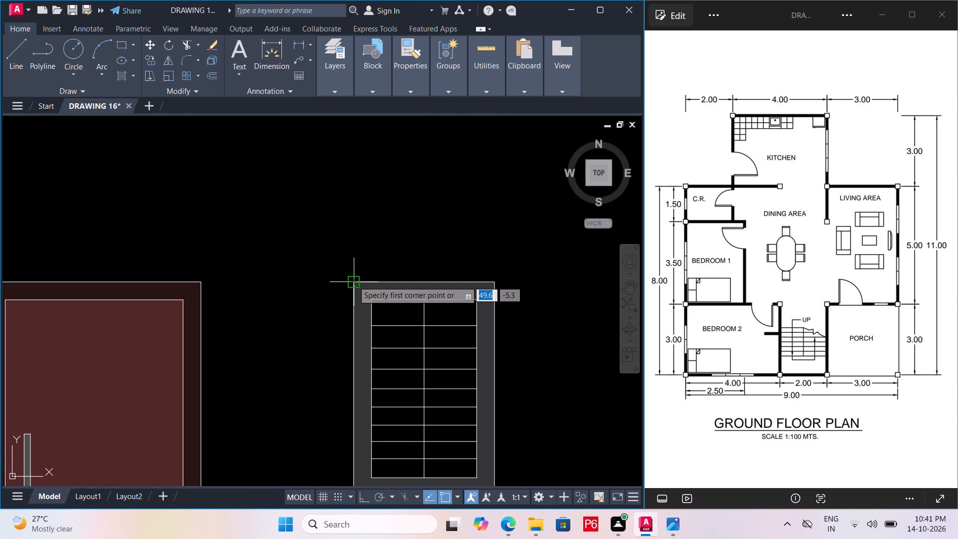
left_click(353, 281)
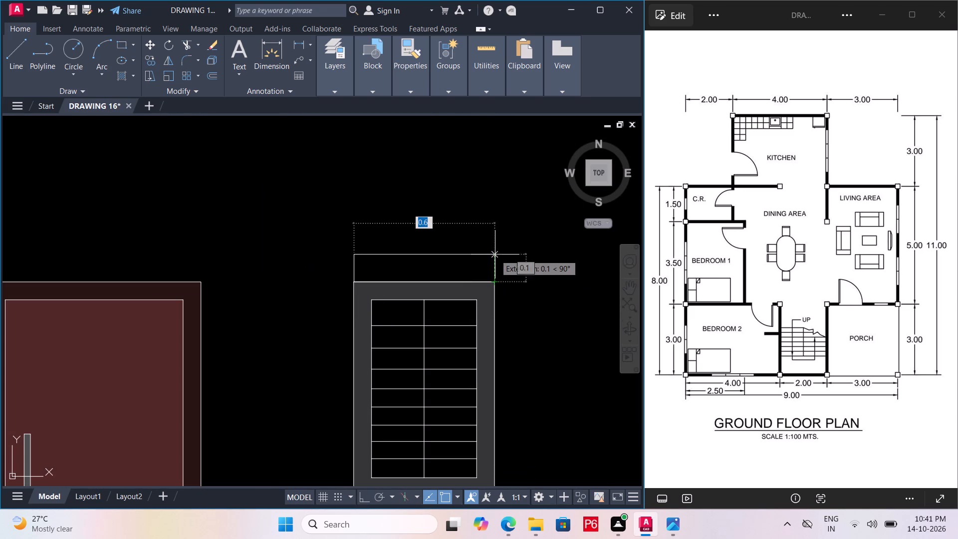
left_click(495, 254)
key("ctrl+s")
key("ctrl+s")
scroll(475, 266, "down", 2, "ctrl")
key("ctrl+s")
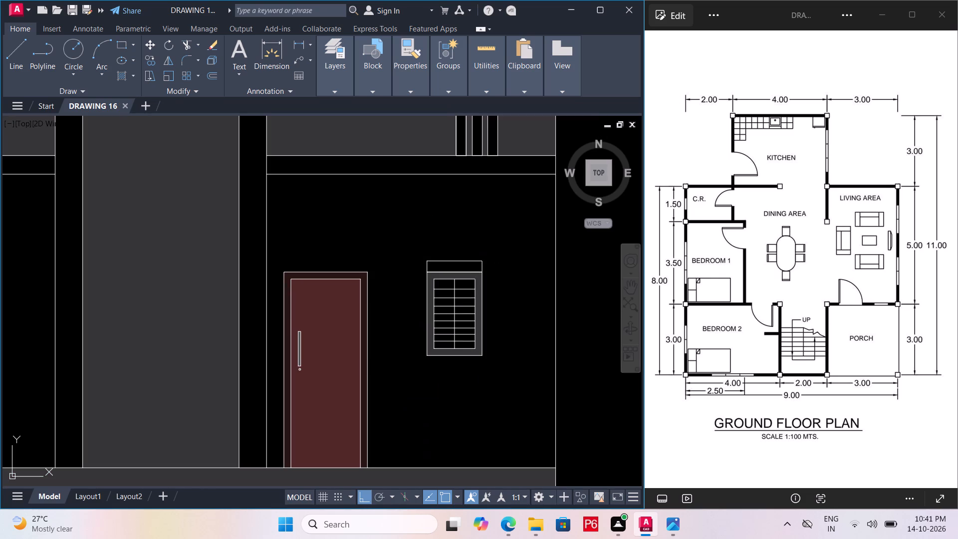
key("ctrl+s")
Fill the thin bands above the large and small windows with a solid hatch in colour 99,100,102, and save.
scroll(301, 277, "down", 1)
middle_click_drag(302, 277, 392, 276)
type("h")
key("space")
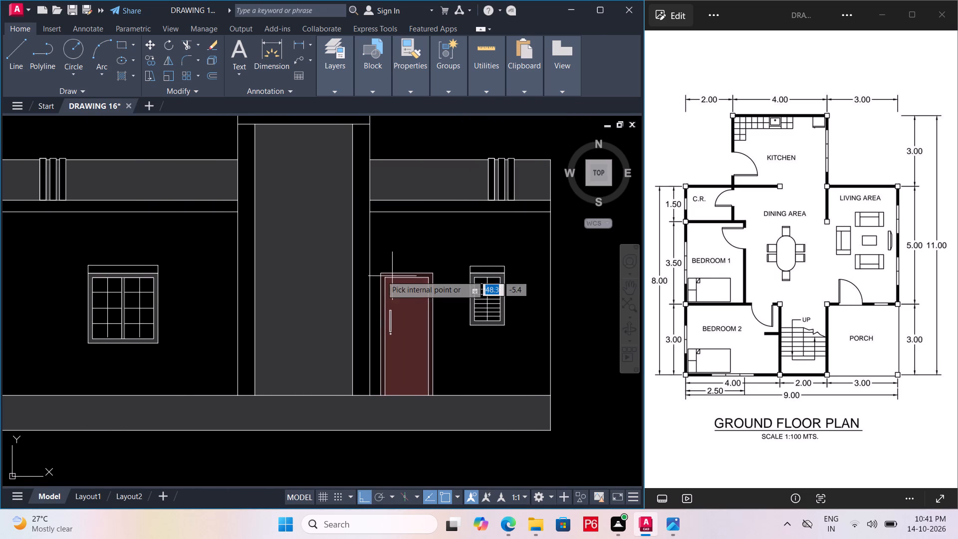
left_click(193, 67)
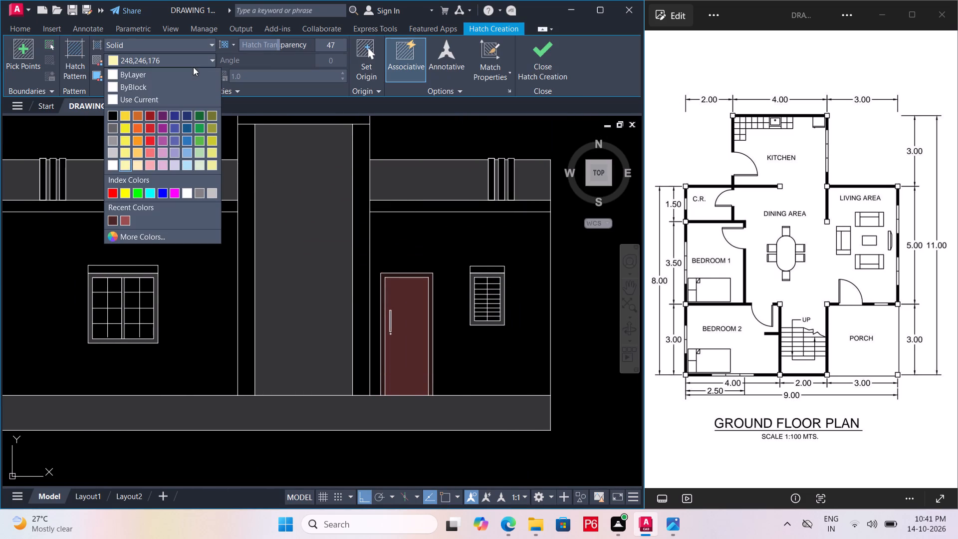
left_click(115, 124)
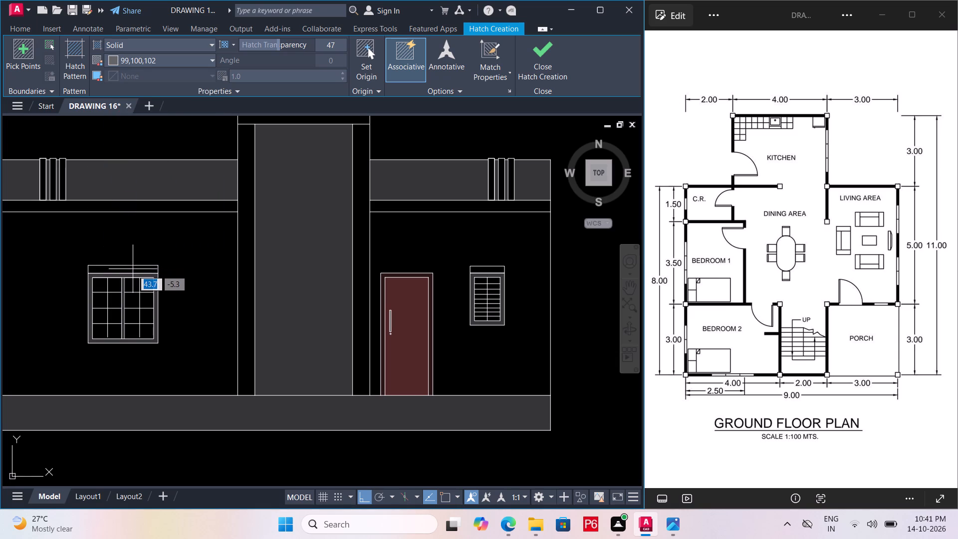
left_click(133, 270)
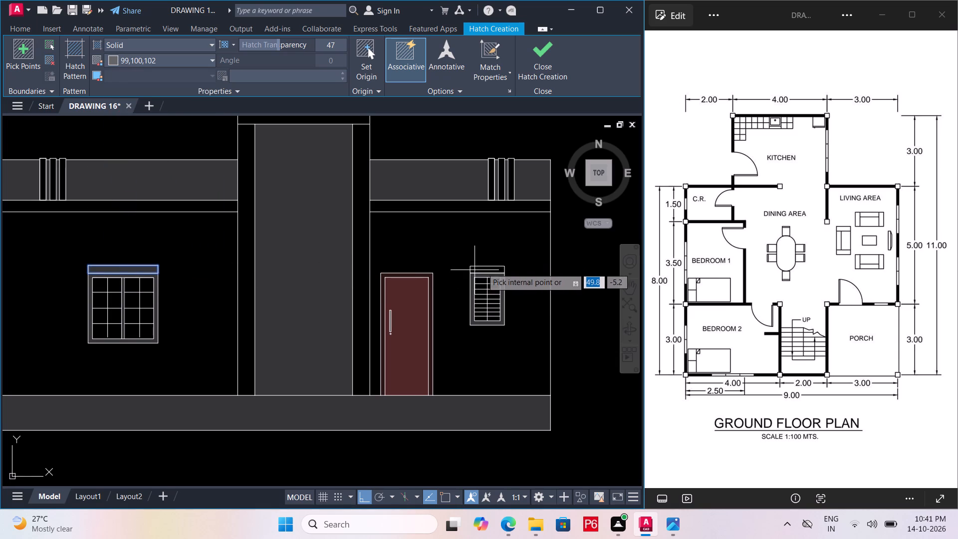
left_click(484, 268)
scroll(450, 283, "down", 1)
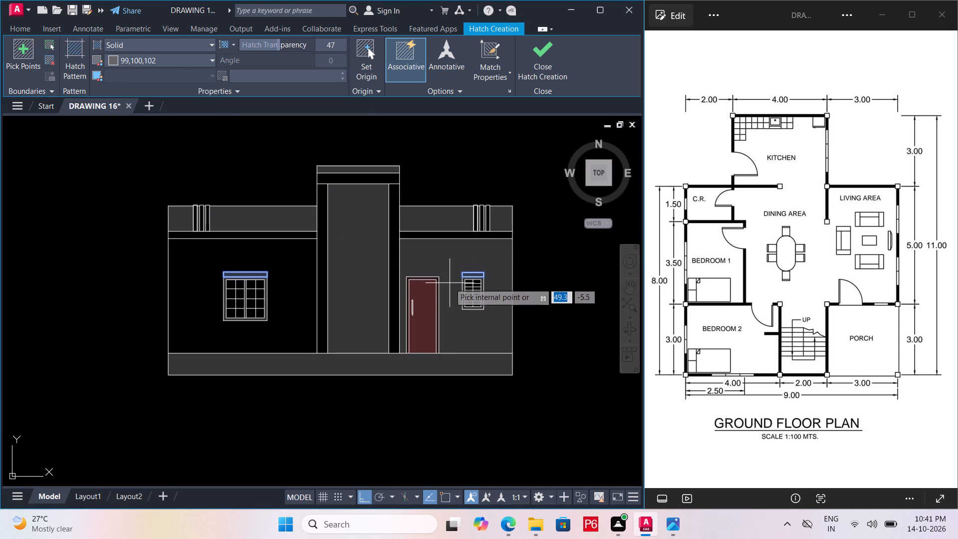
key("ctrl+s")
key("ctrl+s")
key("ctrl+s")
key("ctrl+s")
key("ctrl+s")
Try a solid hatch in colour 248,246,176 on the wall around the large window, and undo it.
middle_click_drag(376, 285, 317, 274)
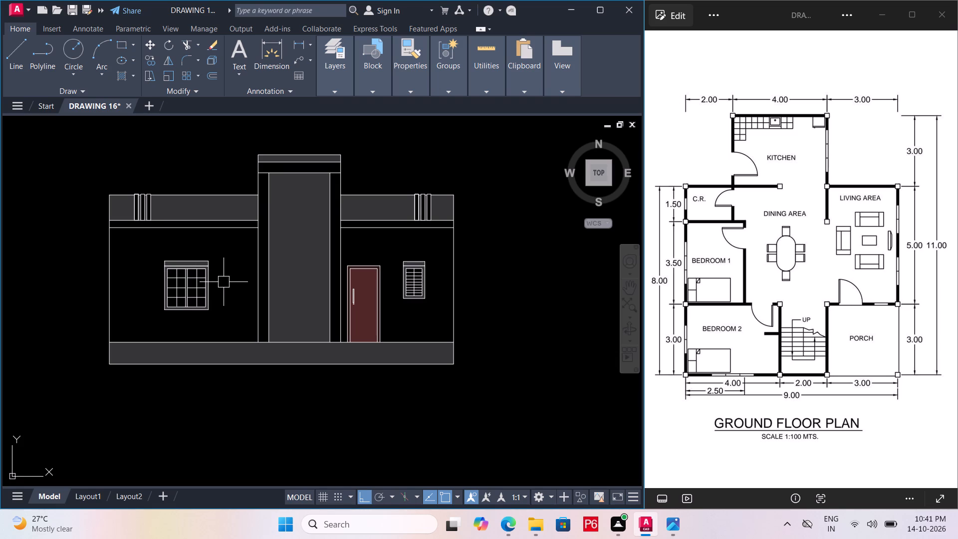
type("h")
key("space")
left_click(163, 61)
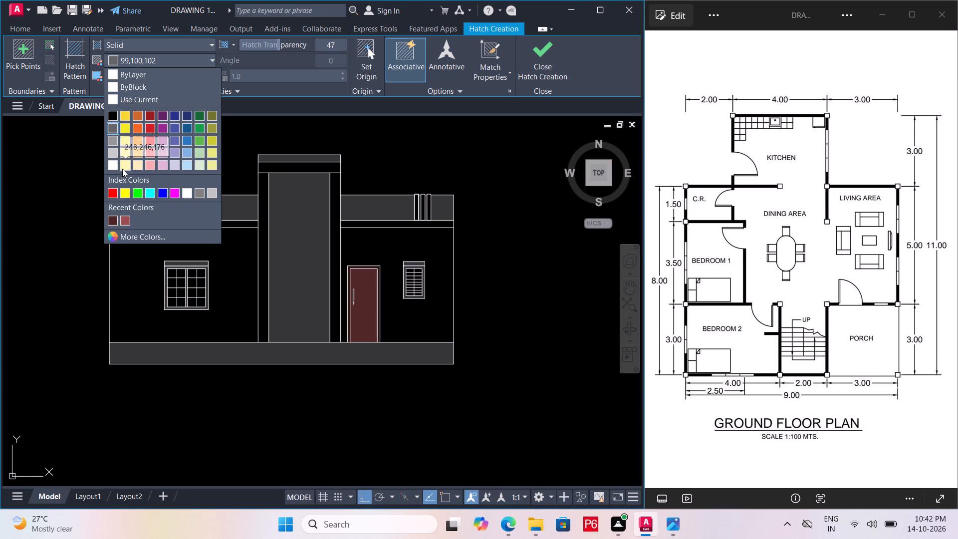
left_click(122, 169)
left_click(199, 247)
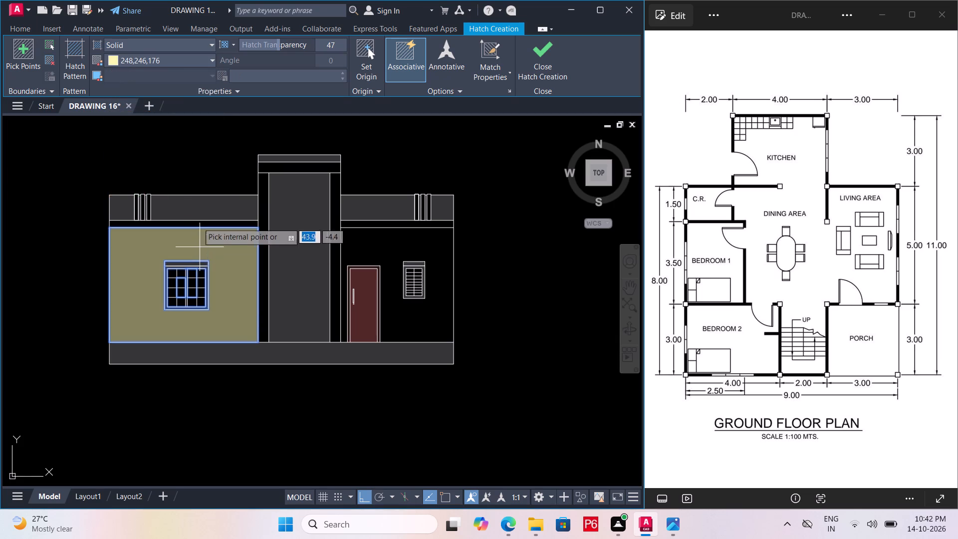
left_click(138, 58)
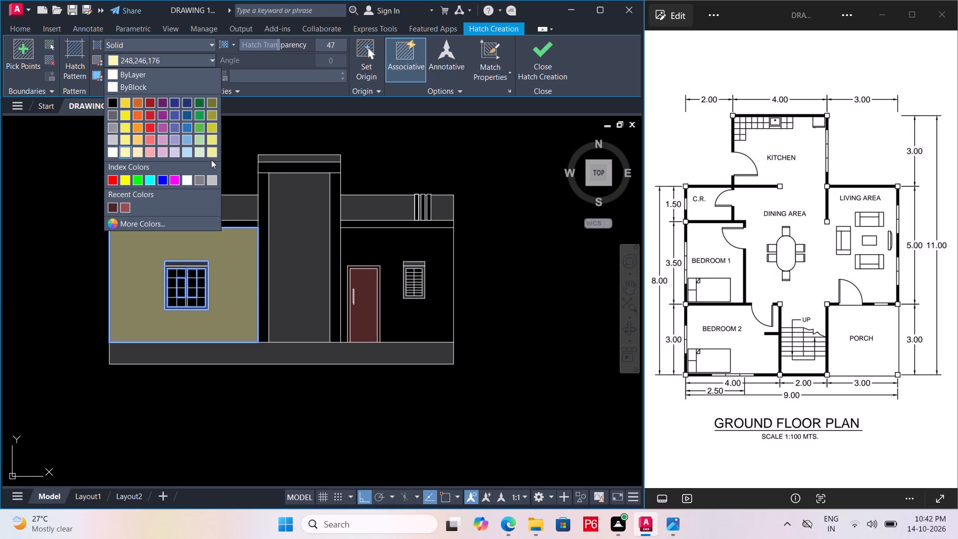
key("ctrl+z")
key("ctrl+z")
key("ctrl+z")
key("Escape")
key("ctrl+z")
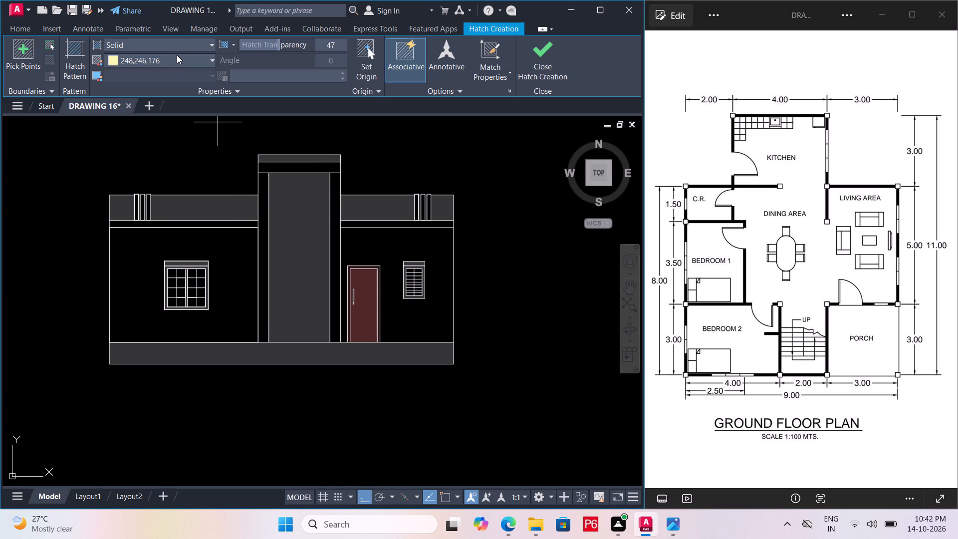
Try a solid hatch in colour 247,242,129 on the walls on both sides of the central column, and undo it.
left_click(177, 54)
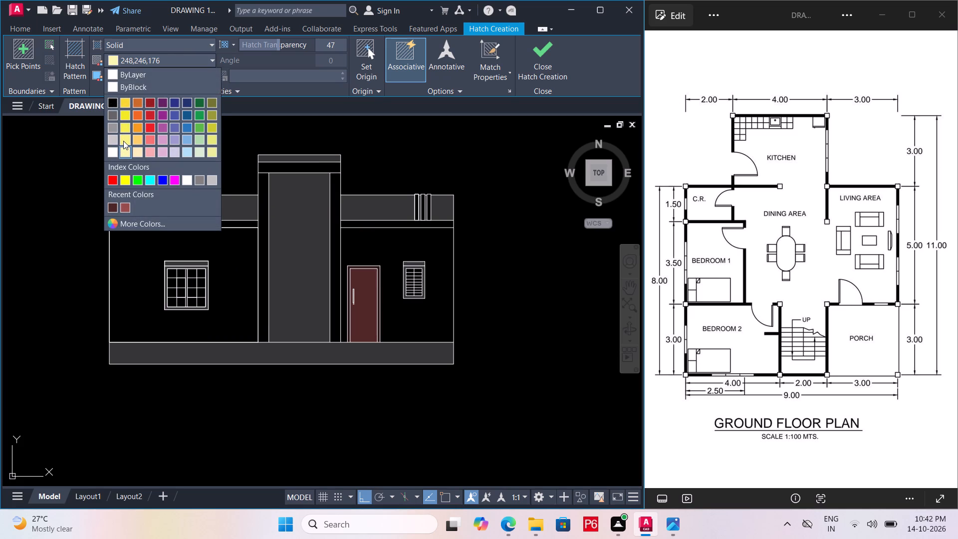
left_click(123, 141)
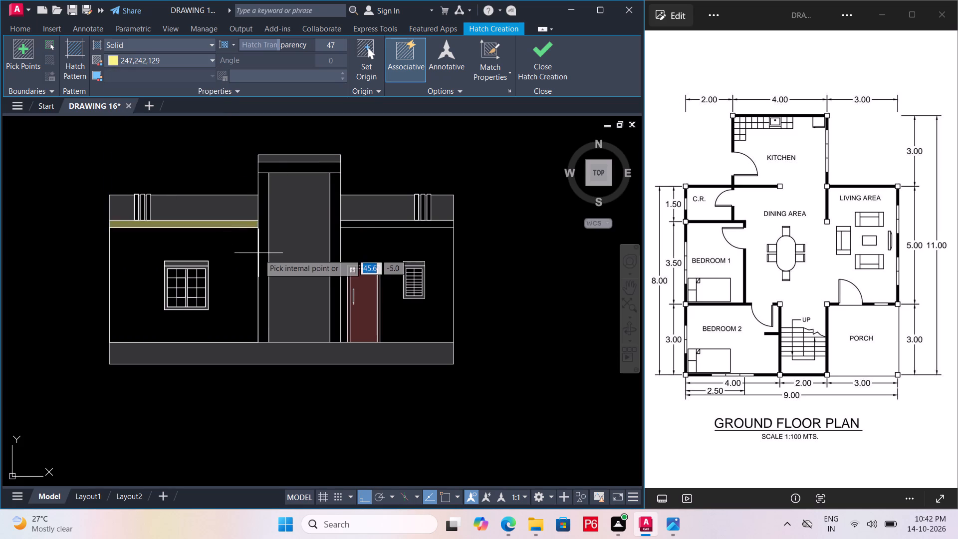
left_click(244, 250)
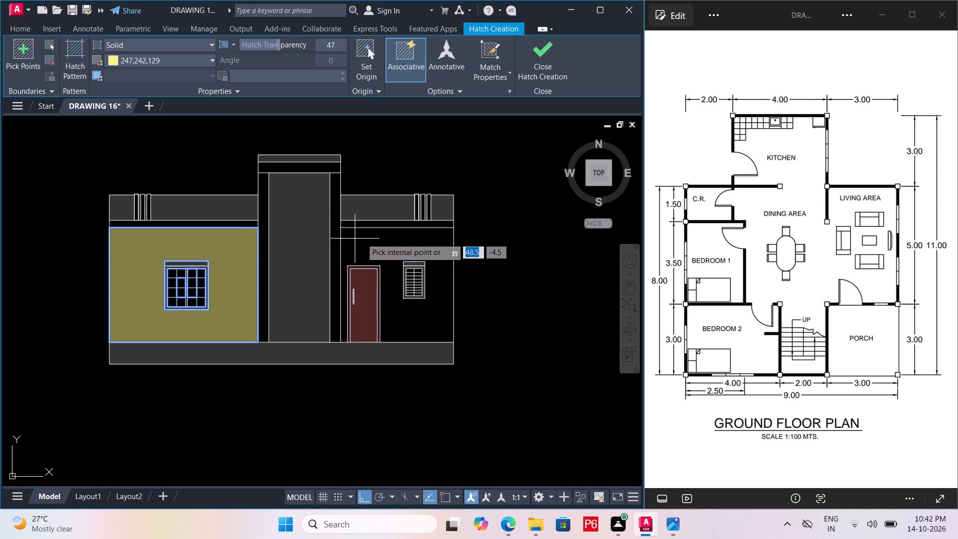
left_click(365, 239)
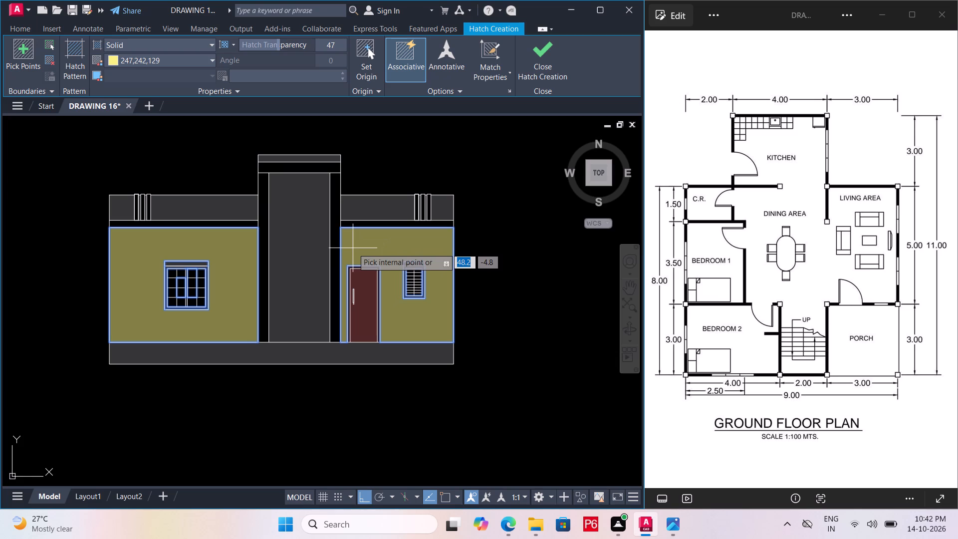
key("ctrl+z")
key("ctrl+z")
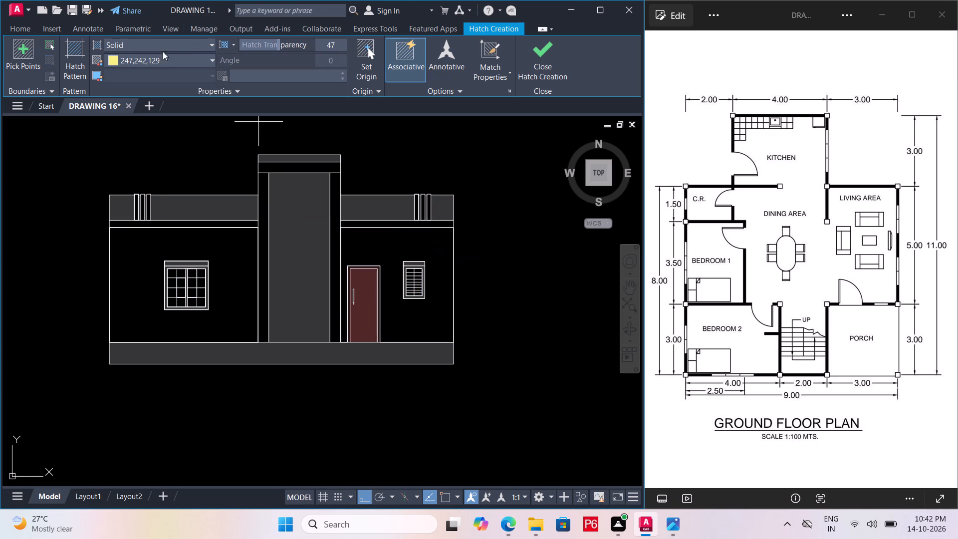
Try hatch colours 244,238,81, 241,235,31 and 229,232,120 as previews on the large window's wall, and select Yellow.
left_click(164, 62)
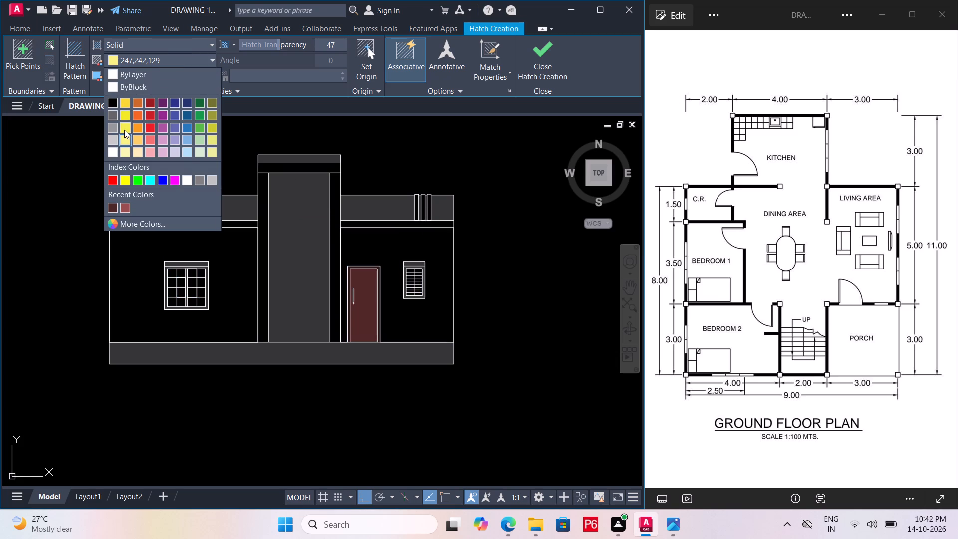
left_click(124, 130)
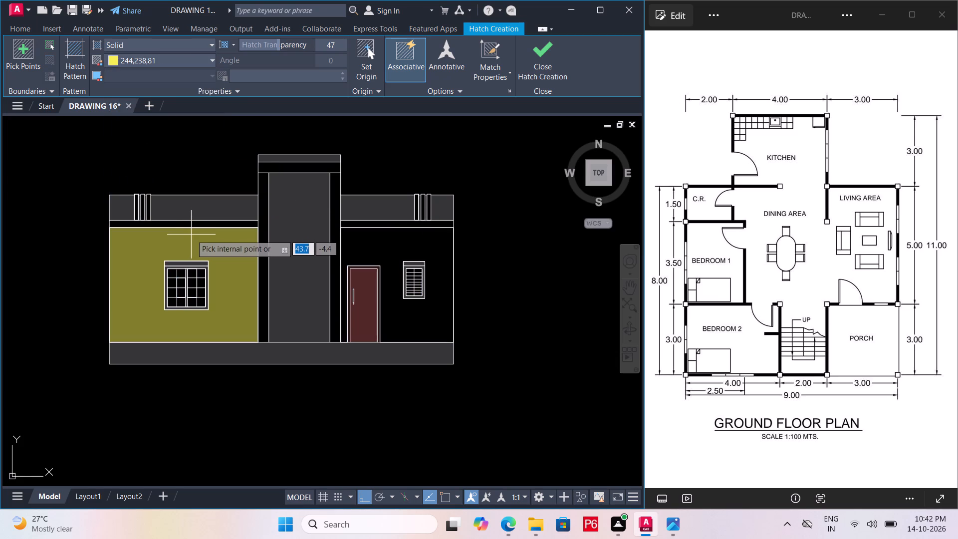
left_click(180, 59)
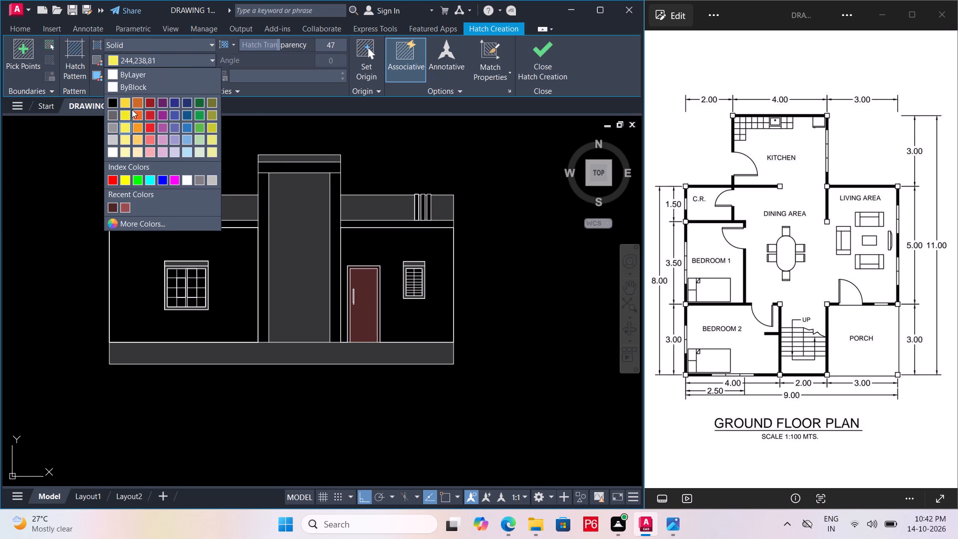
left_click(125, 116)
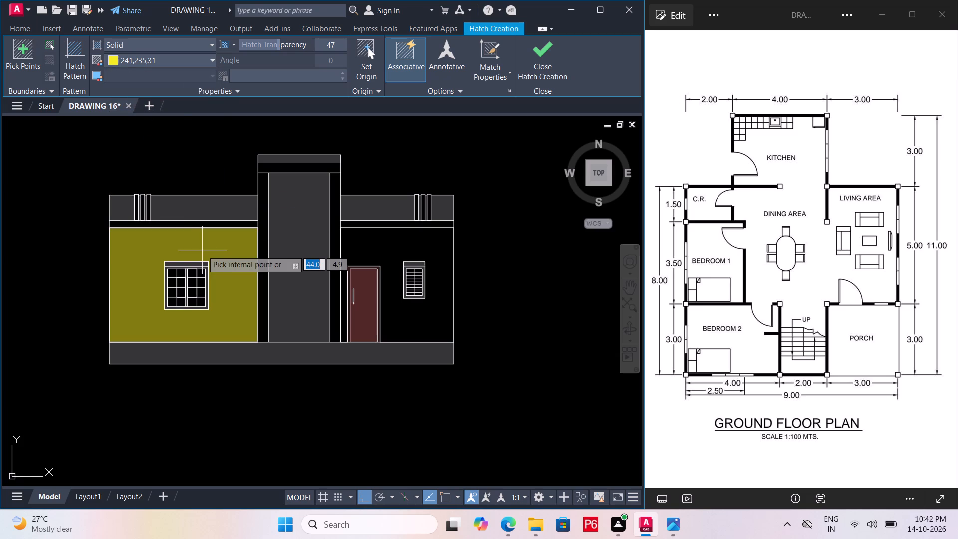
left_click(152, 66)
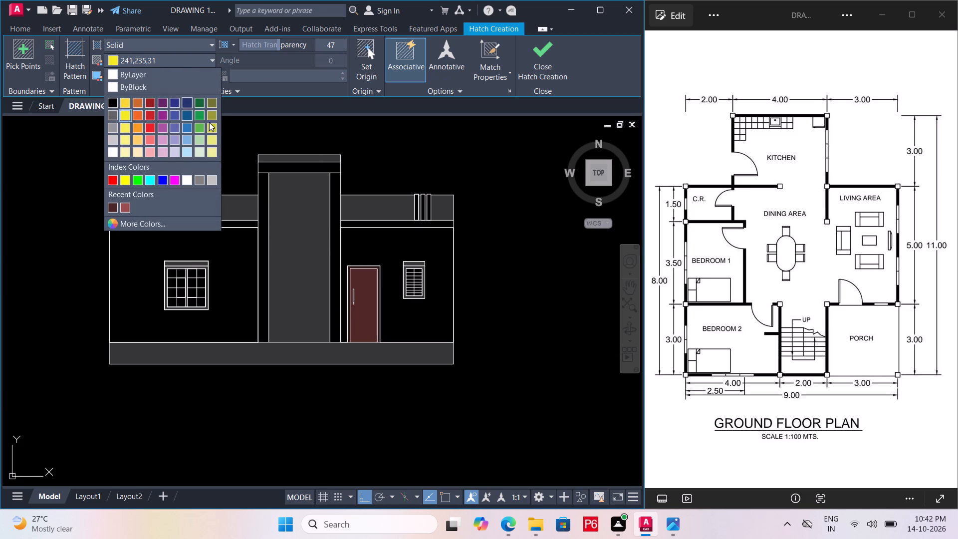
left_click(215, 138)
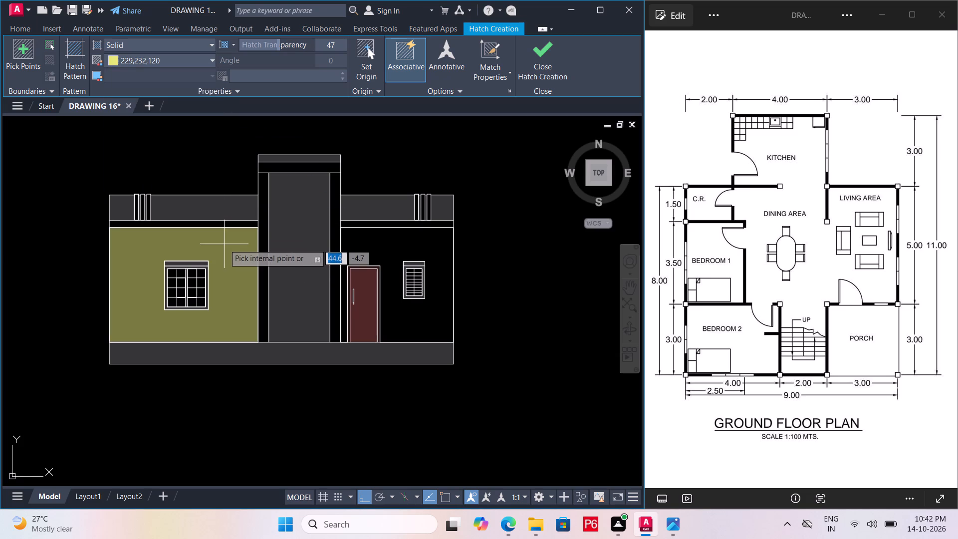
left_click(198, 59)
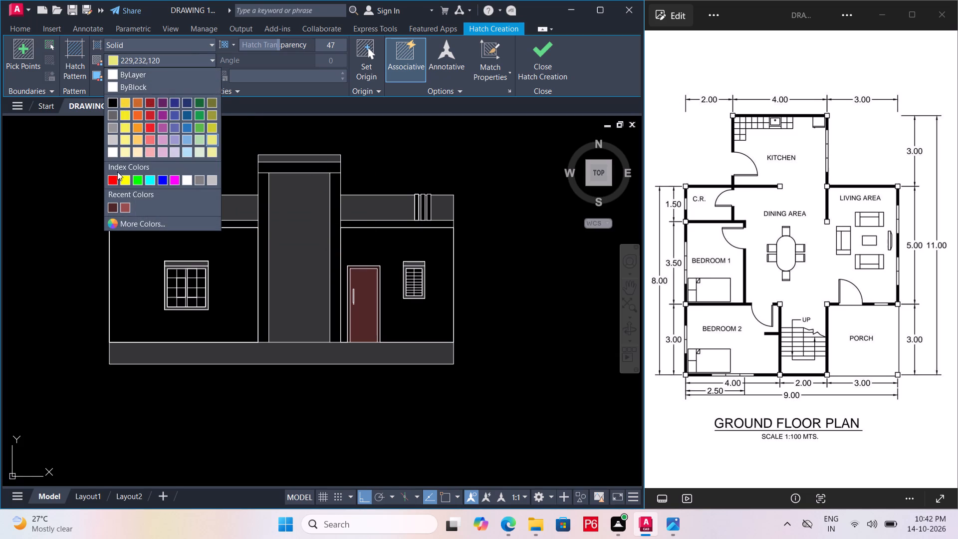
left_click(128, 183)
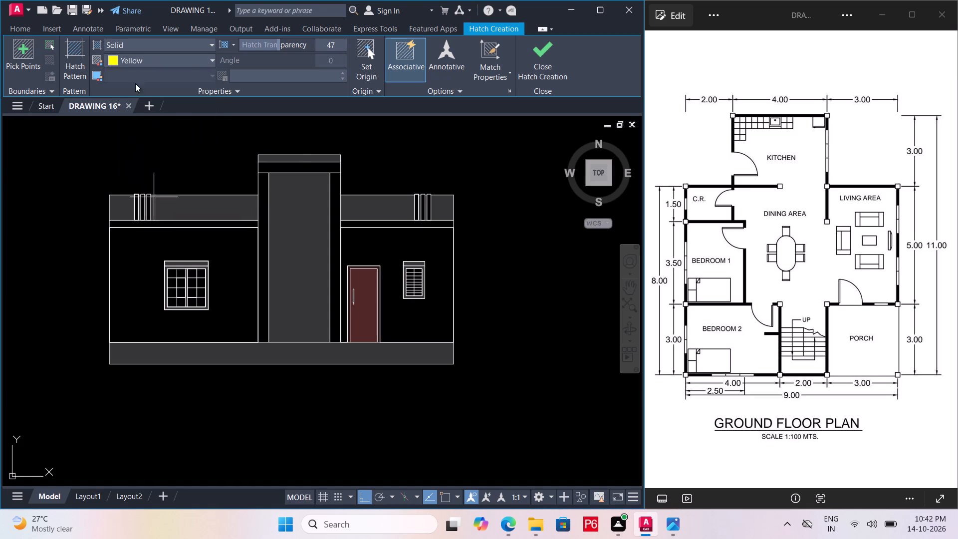
Fill the walls on both sides of the column and the thin bands above them with a solid hatch in index colour 61.
left_click(129, 60)
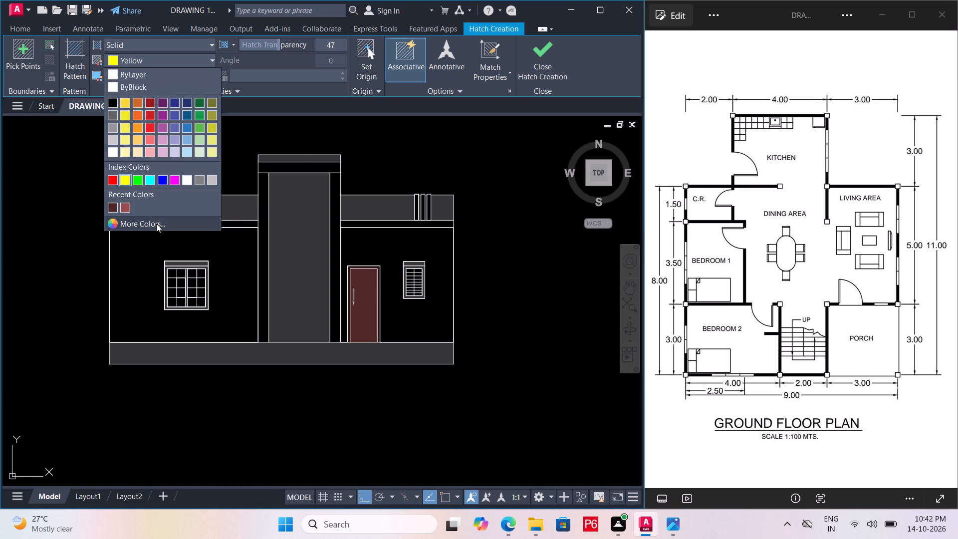
left_click(156, 224)
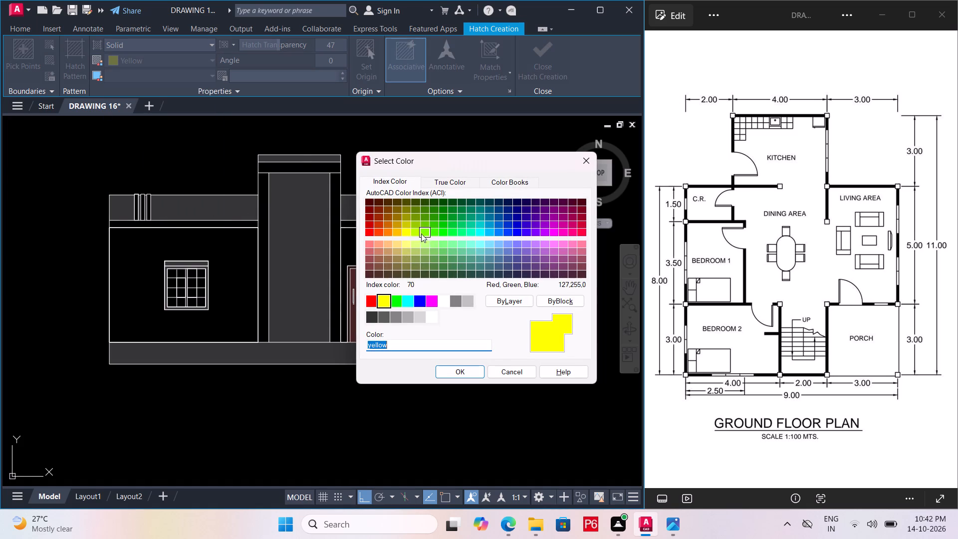
left_click(412, 244)
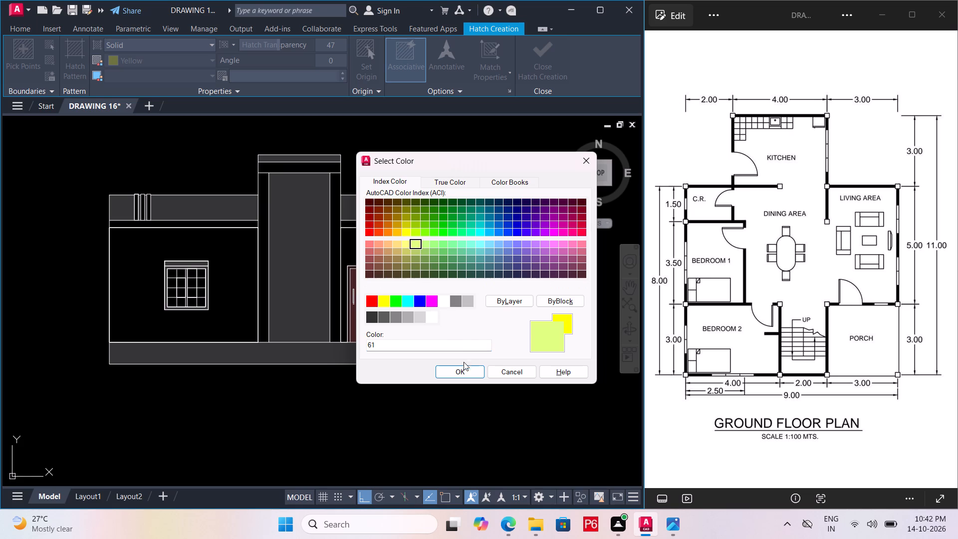
left_click(462, 376)
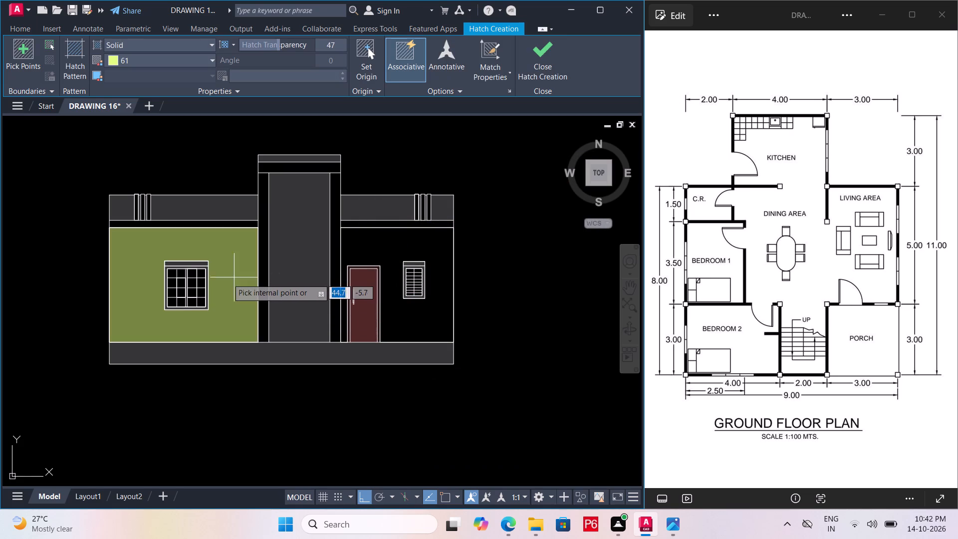
left_click(231, 278)
left_click(369, 243)
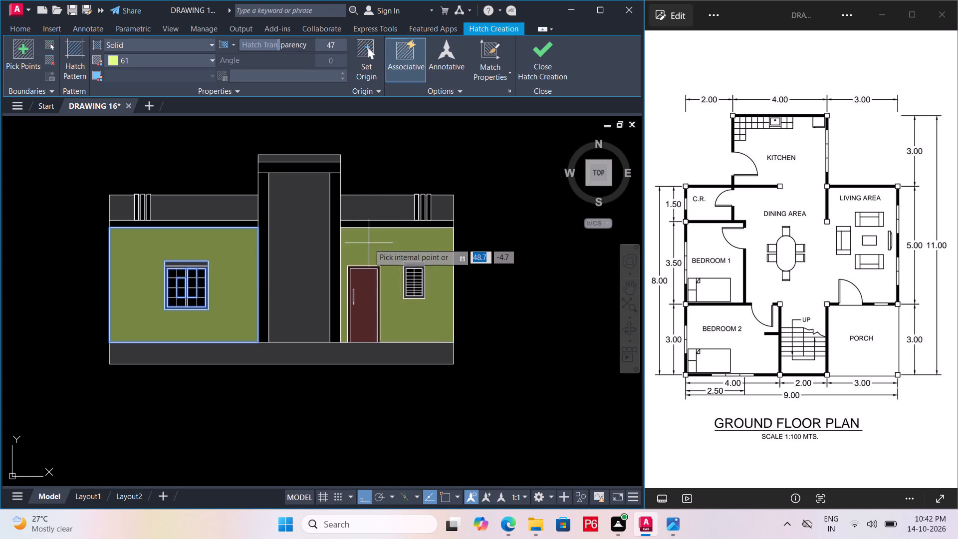
left_click(373, 224)
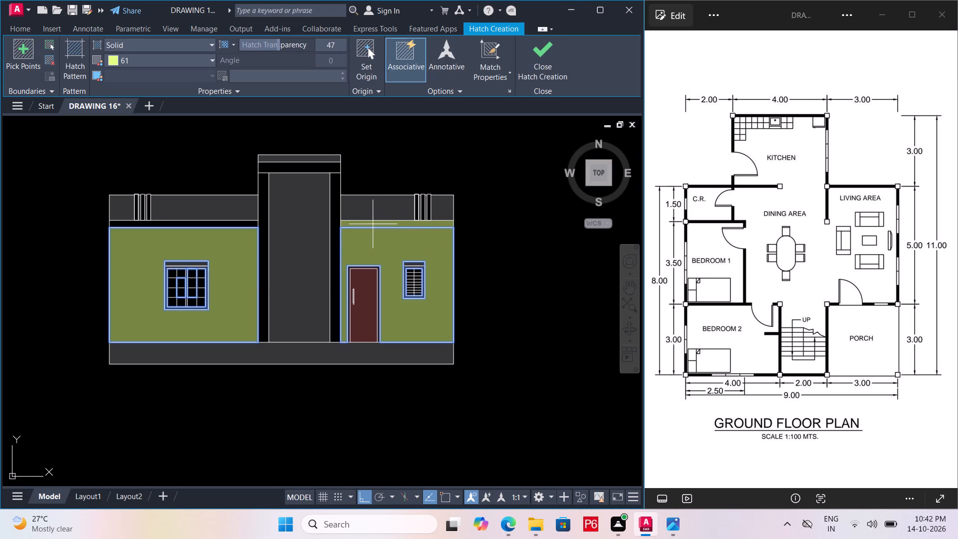
left_click(246, 225)
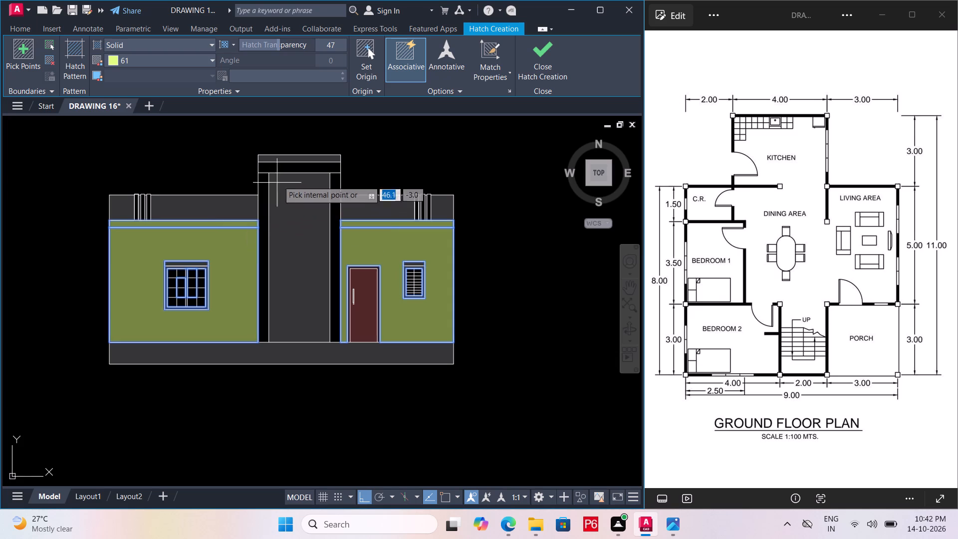
Fill the central column's upper band and both narrow side strips with the solid hatch in index colour 61.
left_click(286, 168)
left_click(261, 189)
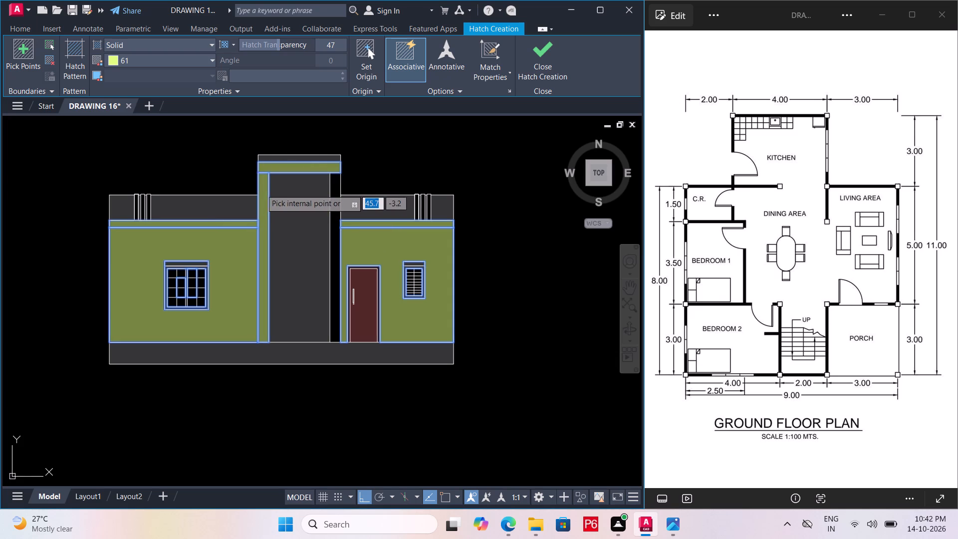
left_click(335, 204)
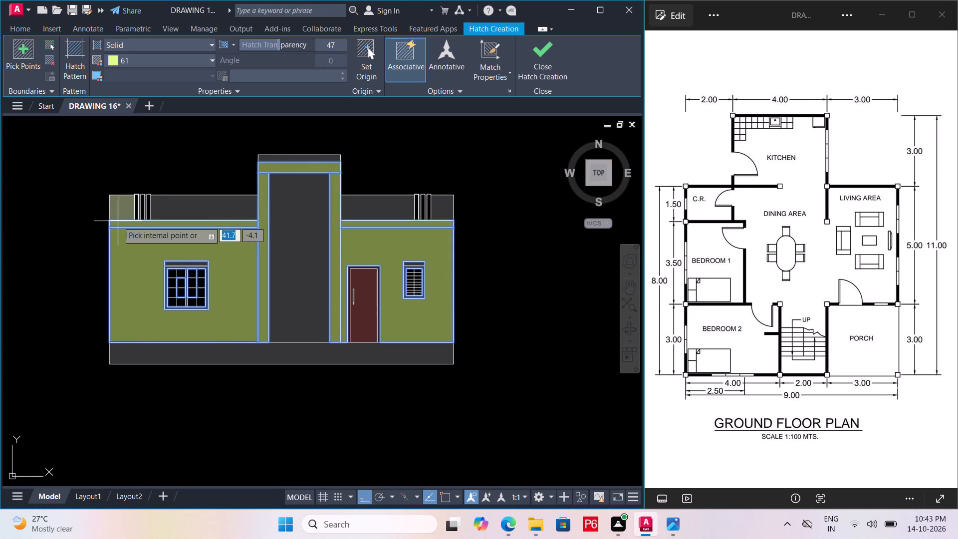
Fill the three slim parapet posts on each side of the central column with the solid hatch in index colour 61.
scroll(118, 219, "up", 2)
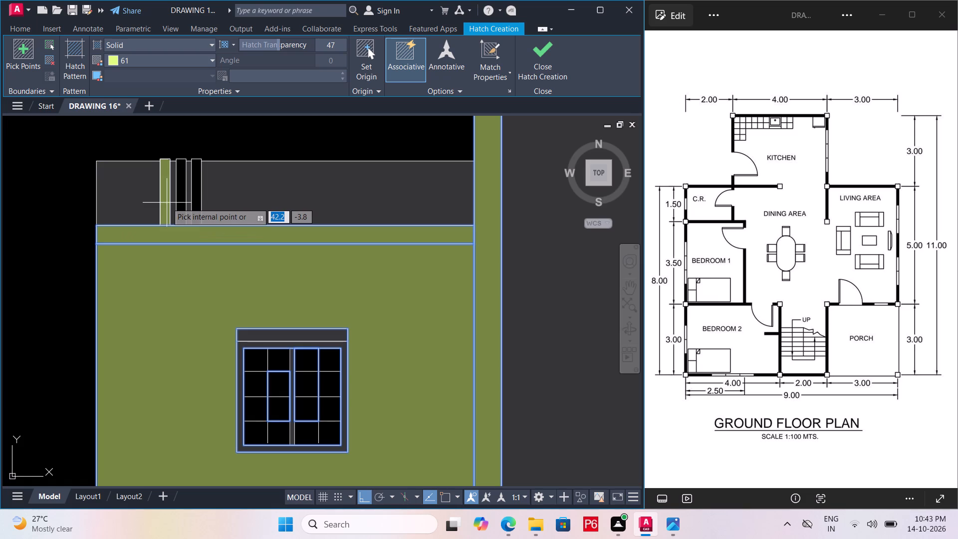
left_click(167, 203)
left_click(184, 194)
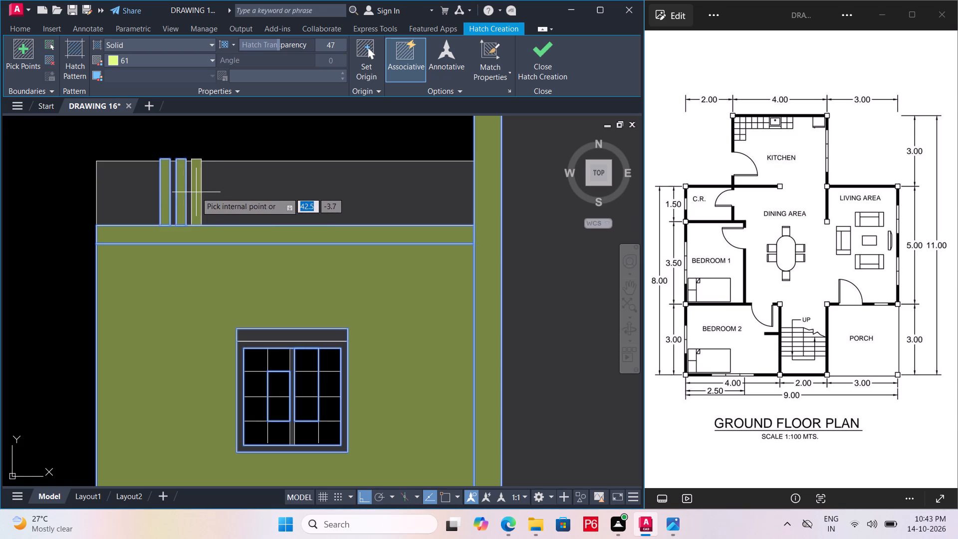
left_click(197, 193)
scroll(234, 215, "down", 2)
middle_click_drag(225, 221, 131, 245)
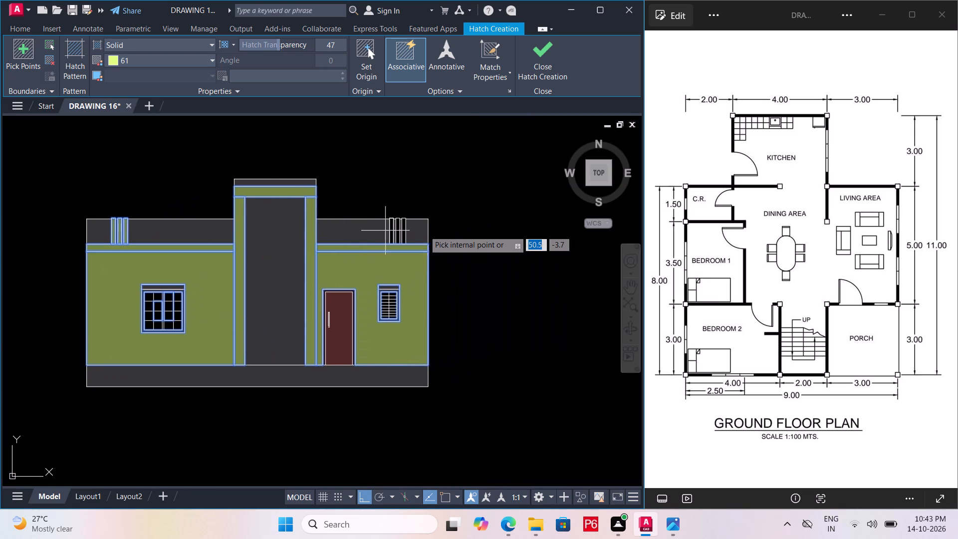
scroll(409, 232, "up", 2)
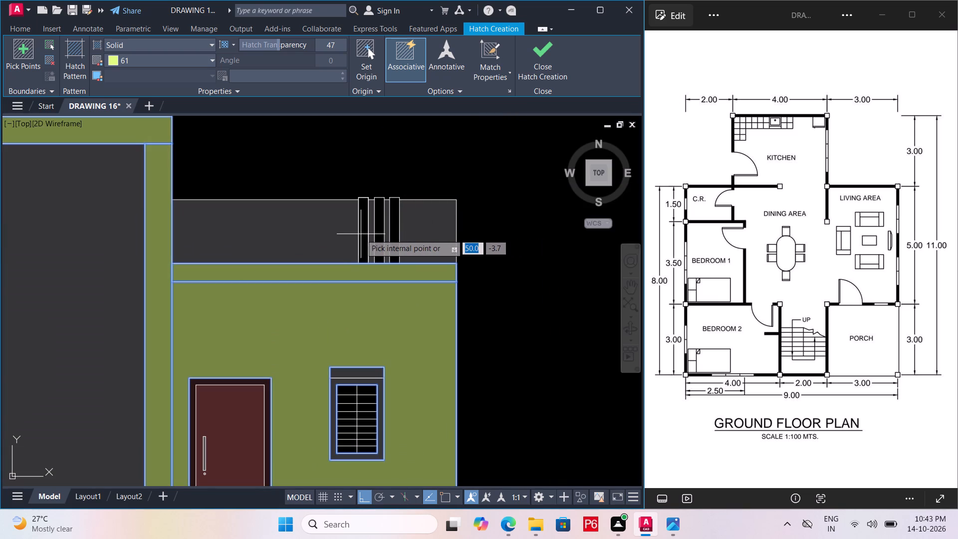
left_click(361, 234)
left_click(384, 230)
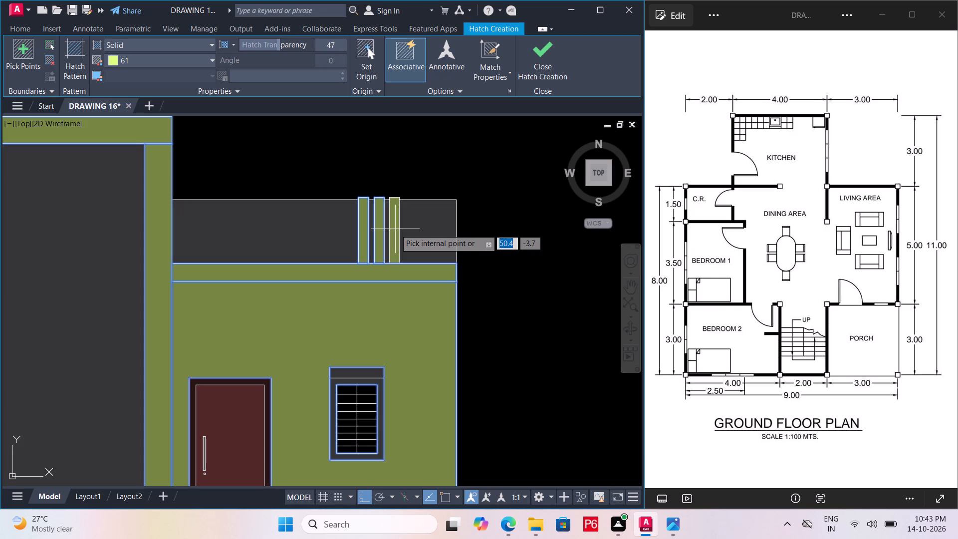
left_click(395, 229)
scroll(398, 231, "down", 2)
Finish the hatch and save the drawing.
key("ctrl+s")
key("ctrl+s")
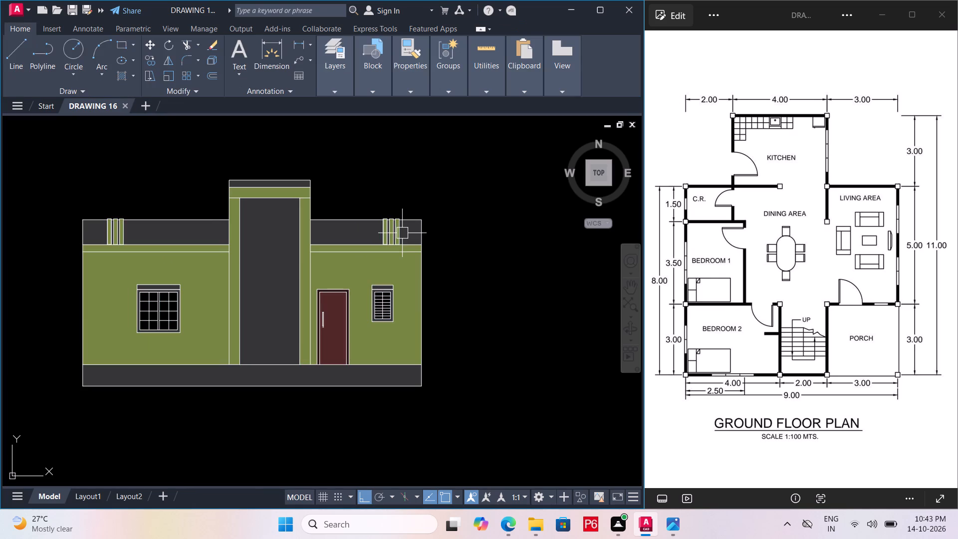
key("ctrl+s")
key("ctrl+s")
key("ctrl+s")
key("ctrl+s")
key("ctrl+s")
key("ctrl+s")
Draw a small upright rectangle freehand in the upper part of the central column's dark panel.
middle_click_drag(400, 238, 454, 234, "ctrl")
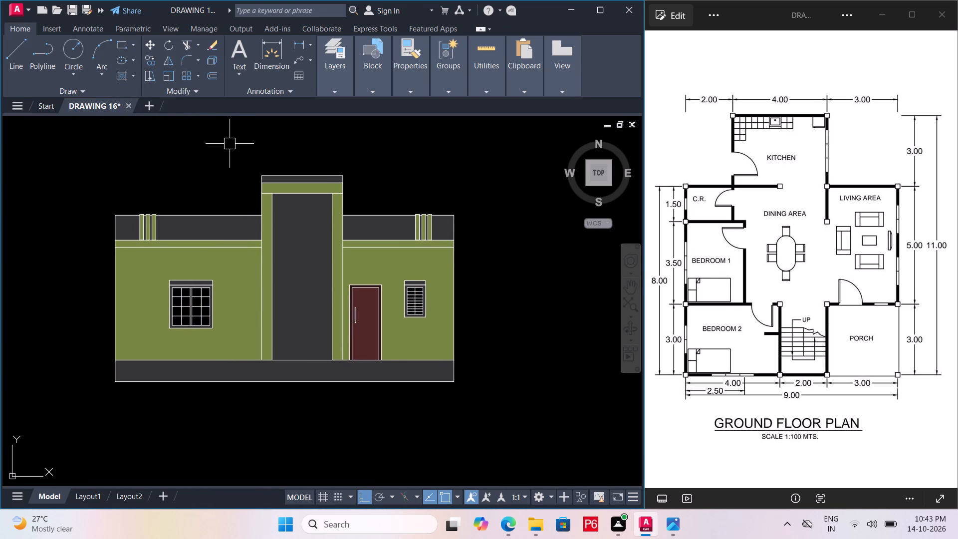
type("rec")
key("space")
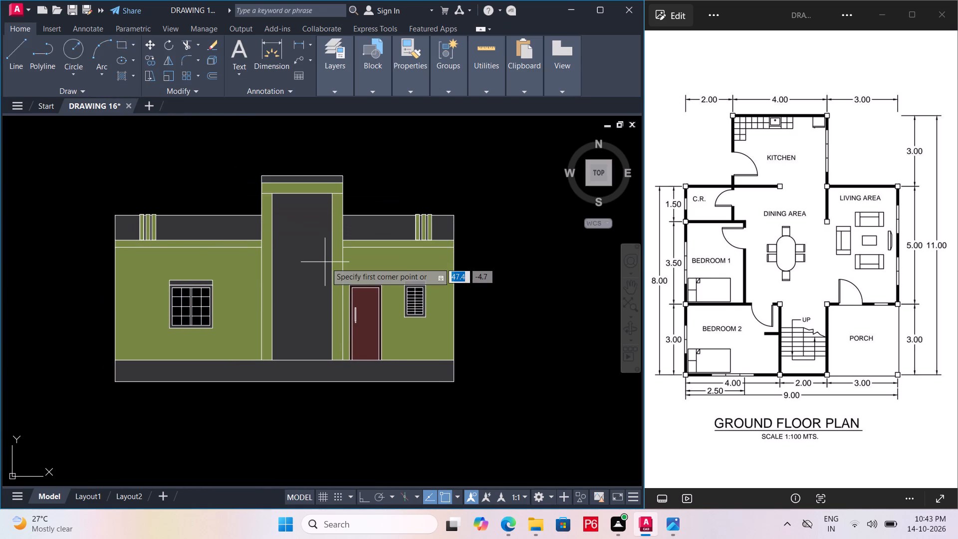
scroll(326, 263, "up", 1)
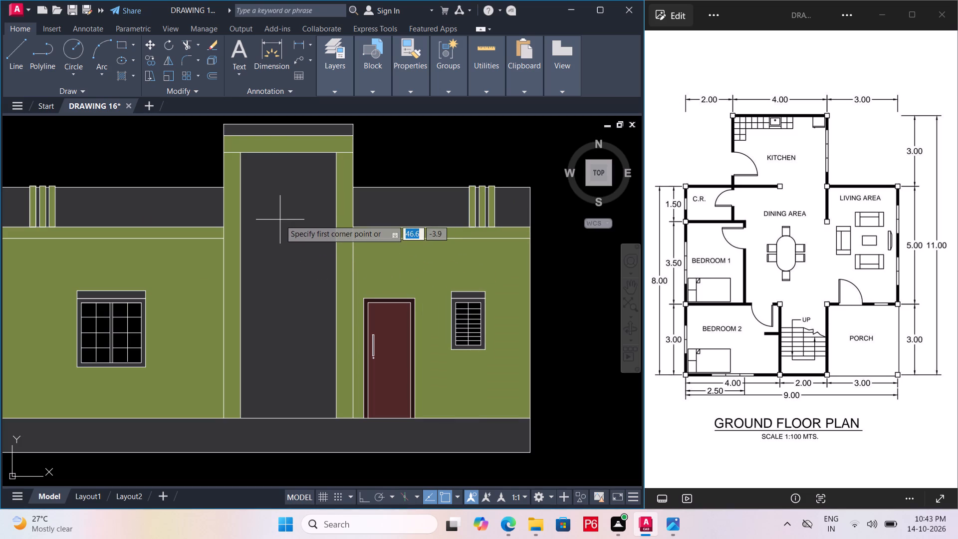
left_click(280, 220)
double_click(288, 232)
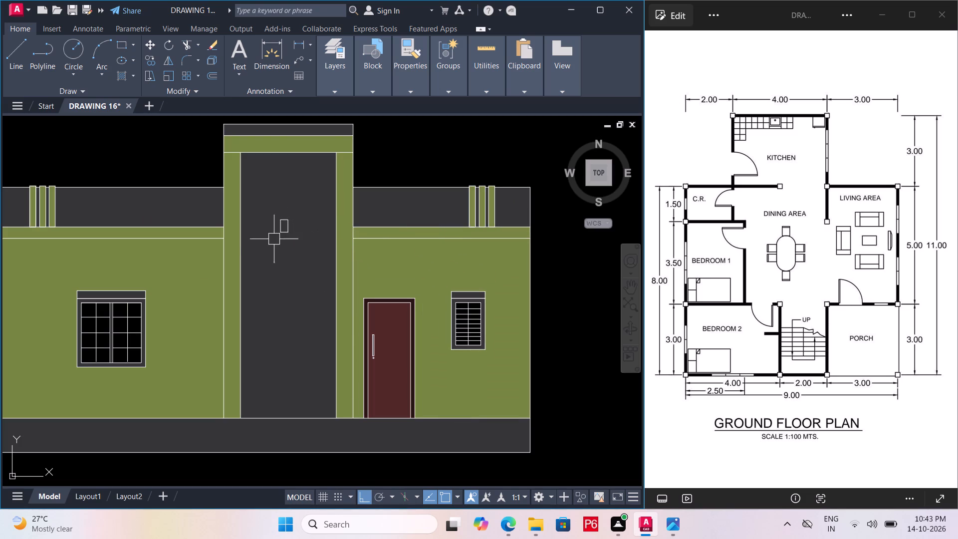
key("Escape")
scroll(286, 220, "up", 2)
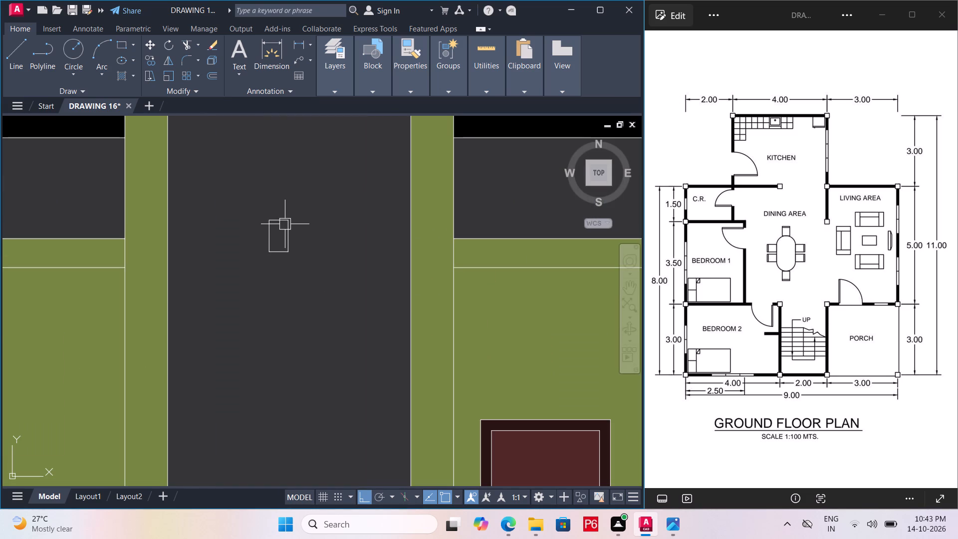
left_click(285, 224)
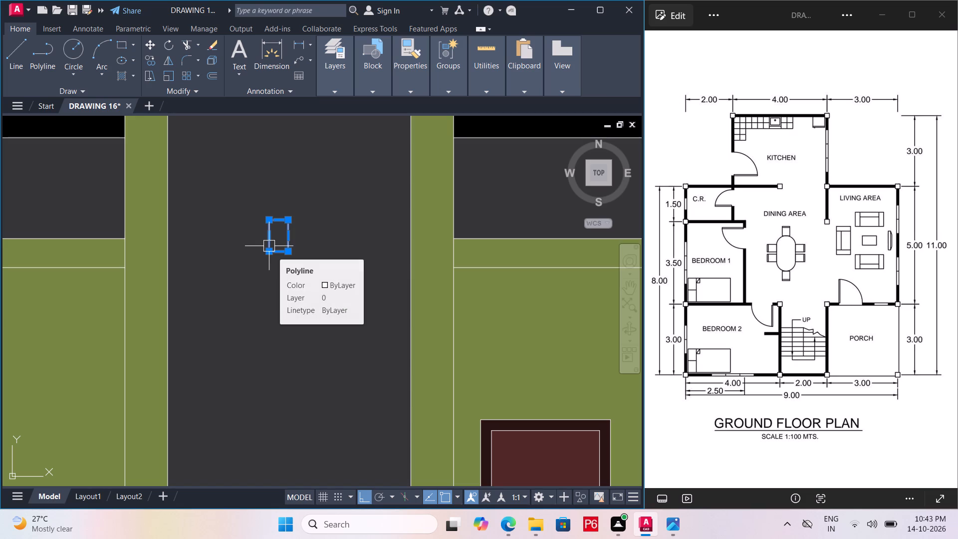
key("ctrl+s")
key("s")
scroll(269, 246, "down", 1)
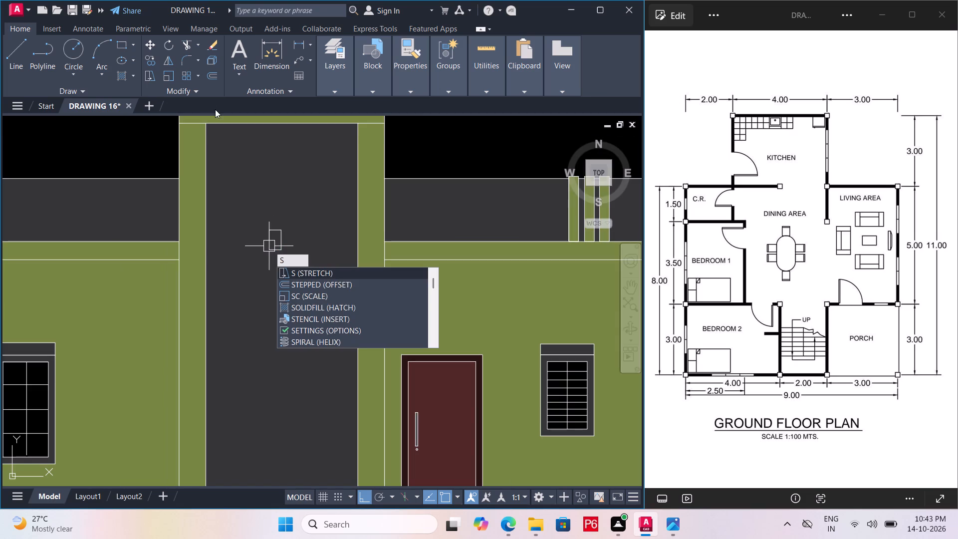
key("Escape")
Fill the small rectangle on the central column with a solid hatch in colour 0,0,0.
key("h")
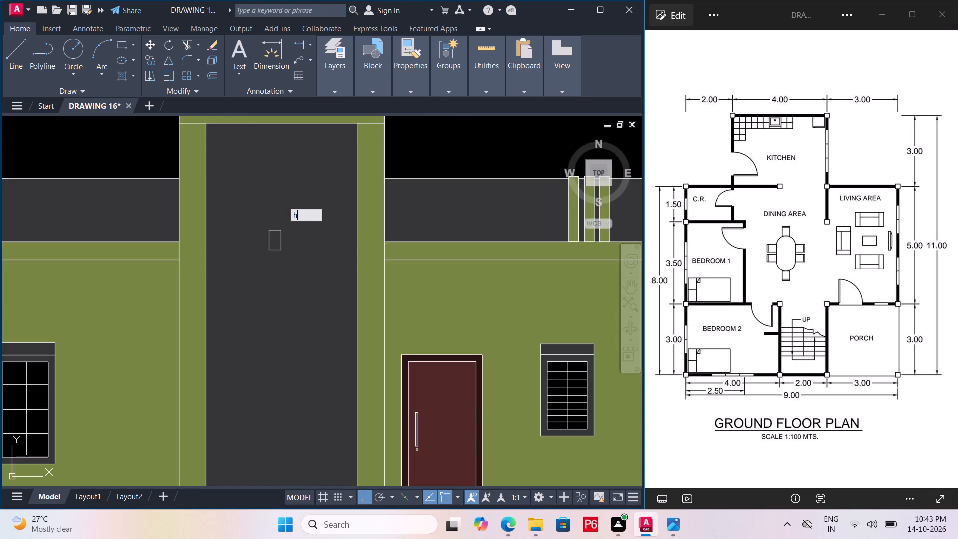
key("space")
left_click(157, 61)
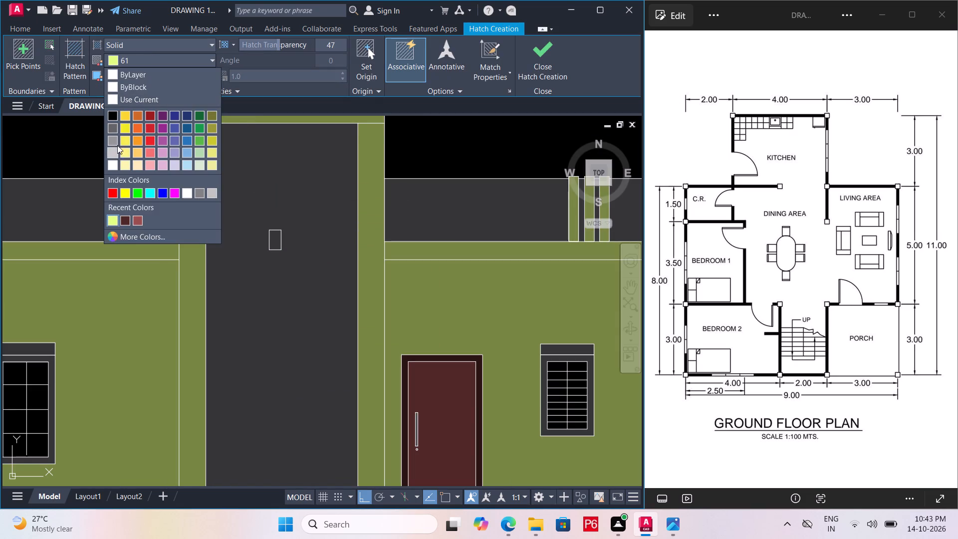
left_click(112, 117)
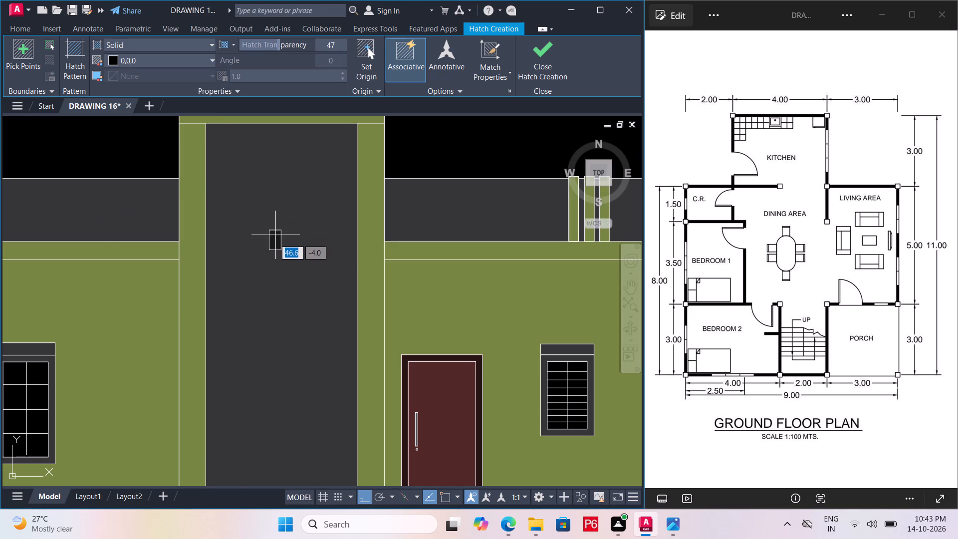
left_click(272, 241)
scroll(295, 248, "down", 1)
Save the drawing with the newly hatched column opening.
key("ctrl+s")
key("ctrl+s")
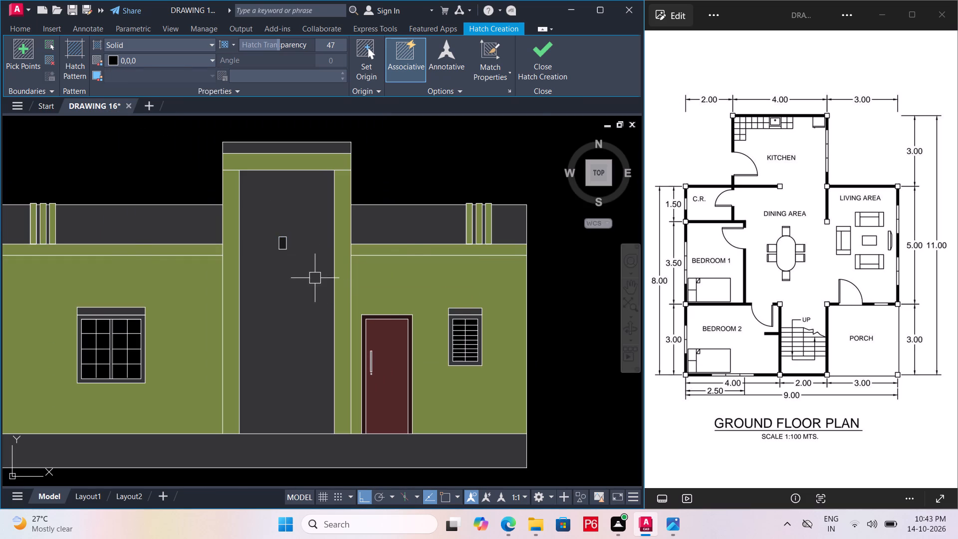
key("ctrl+s")
scroll(315, 278, "down", 1, "ctrl")
key("ctrl+s")
key("ctrl+s")
scroll(314, 278, "down", 2)
middle_click_drag(314, 276, 504, 252)
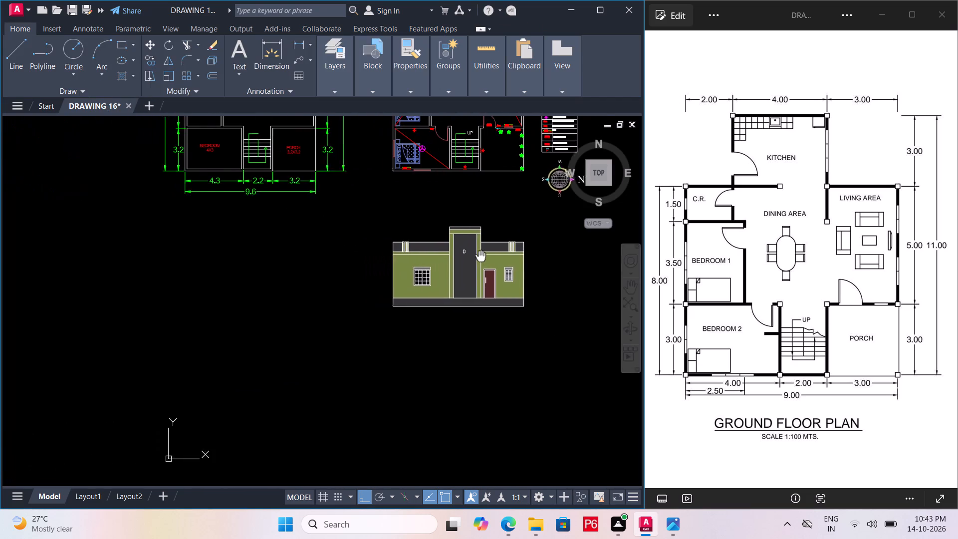
middle_click_drag(504, 252, 505, 251)
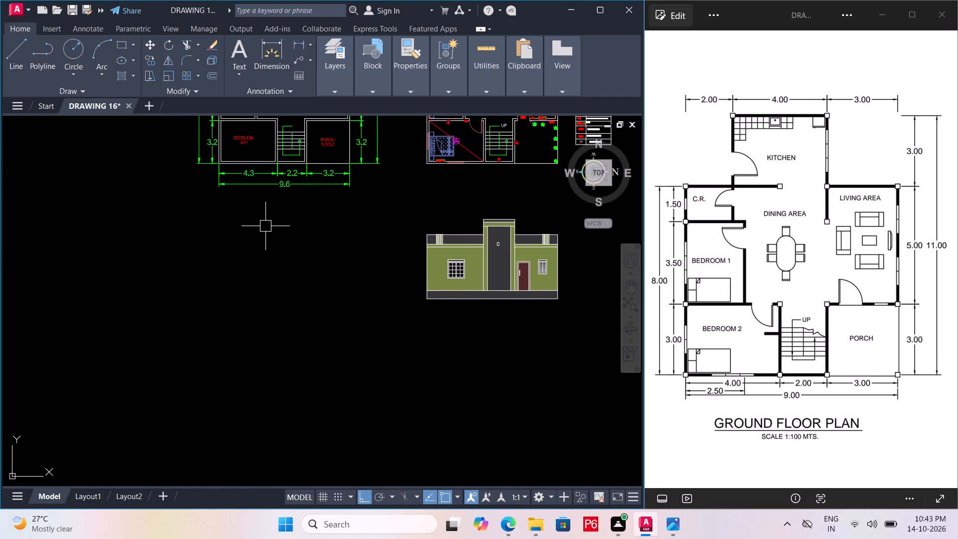
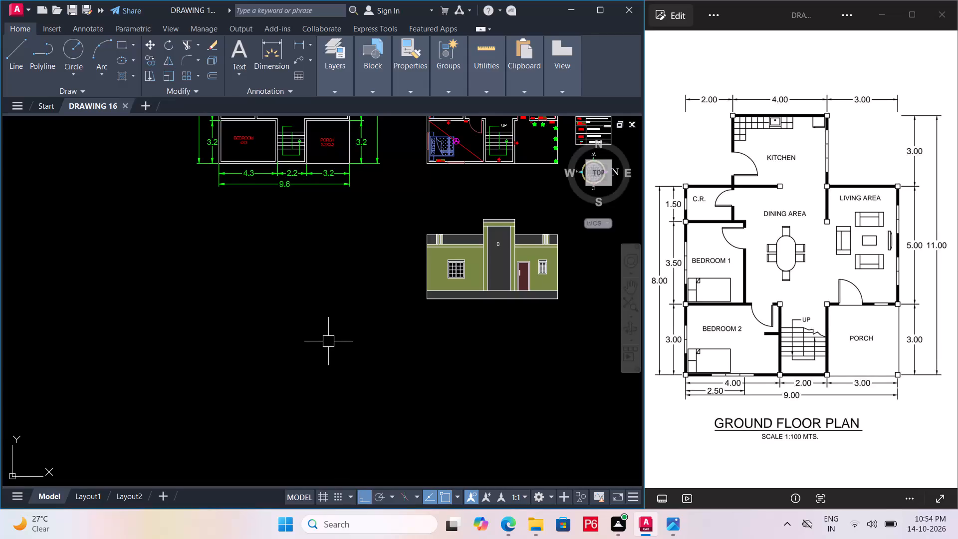
Save the drawing.
key("ctrl+s")
Move the whole front elevation, with Ortho off, down and left to sit below and between the two floor plans, and save.
scroll(322, 344, "down", 1)
middle_click_drag(322, 344, 309, 328)
middle_click_drag(309, 328, 302, 330)
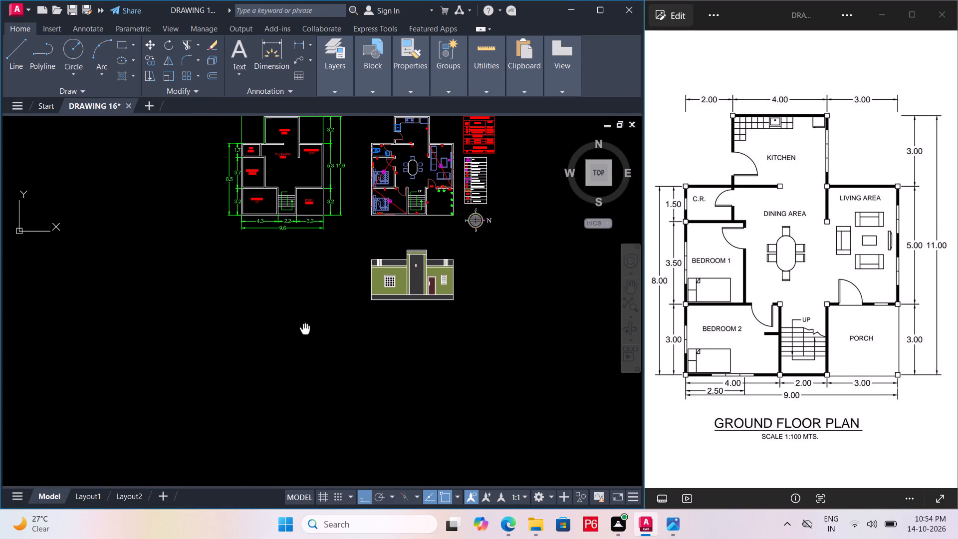
middle_click_drag(302, 330, 251, 345)
left_click(297, 253)
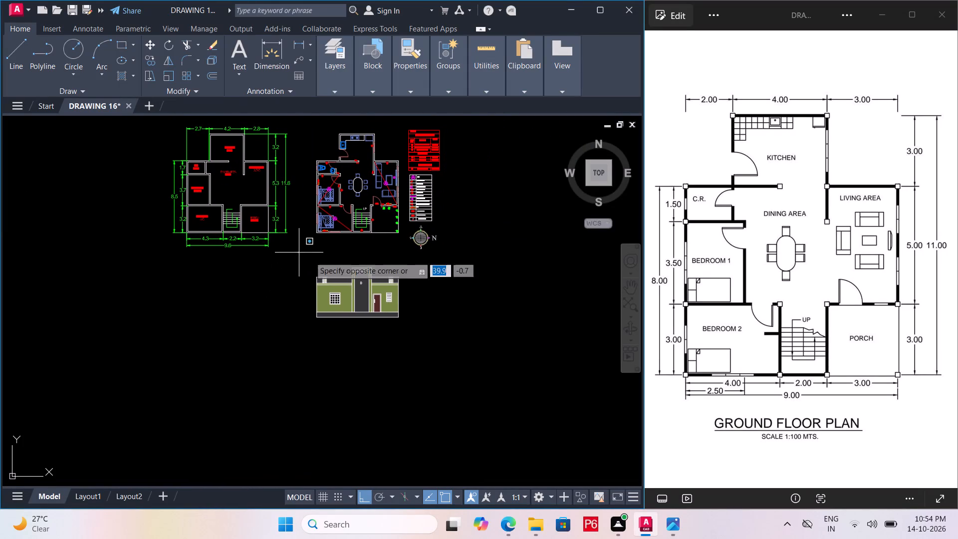
left_click(481, 357)
key("m")
key("space")
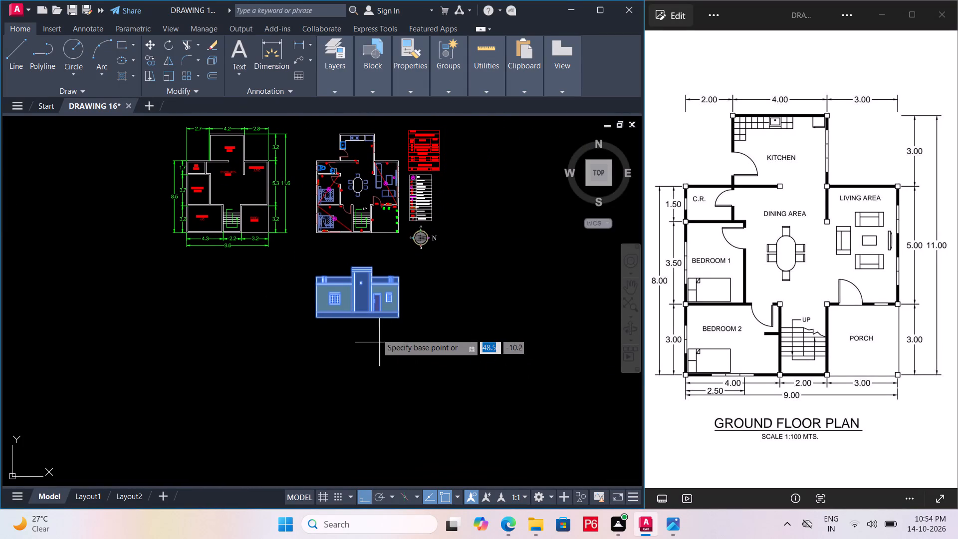
left_click(370, 317)
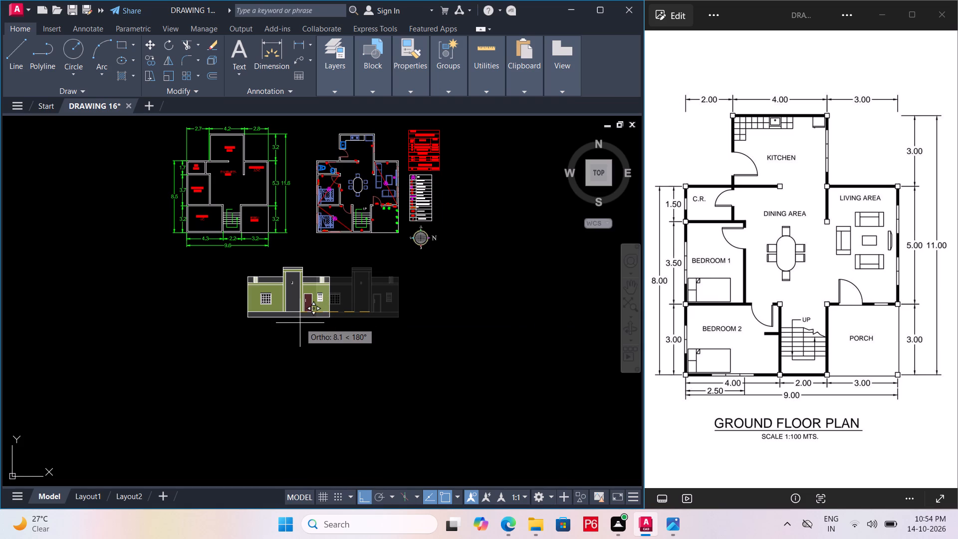
key("F8")
middle_click_drag(307, 321, 325, 334)
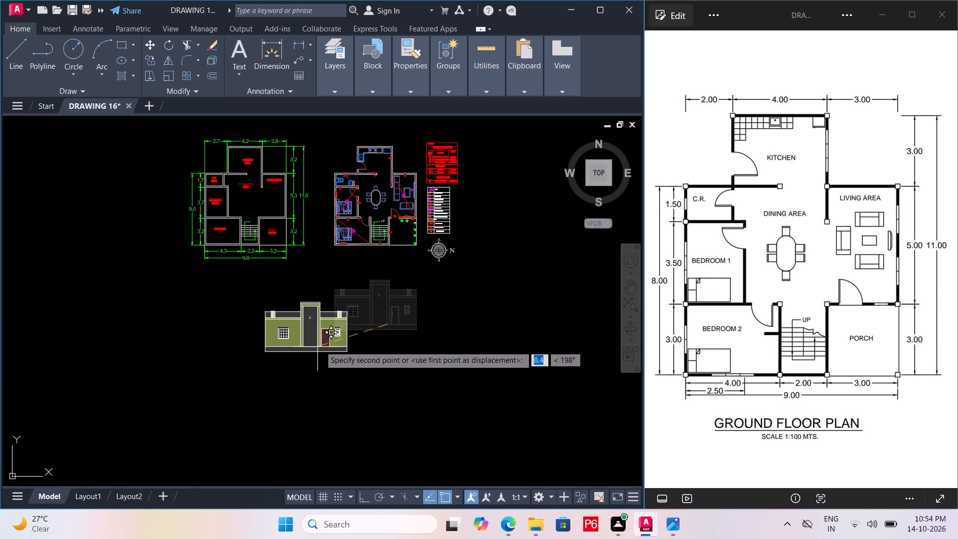
left_click(330, 346)
key("ctrl+s")
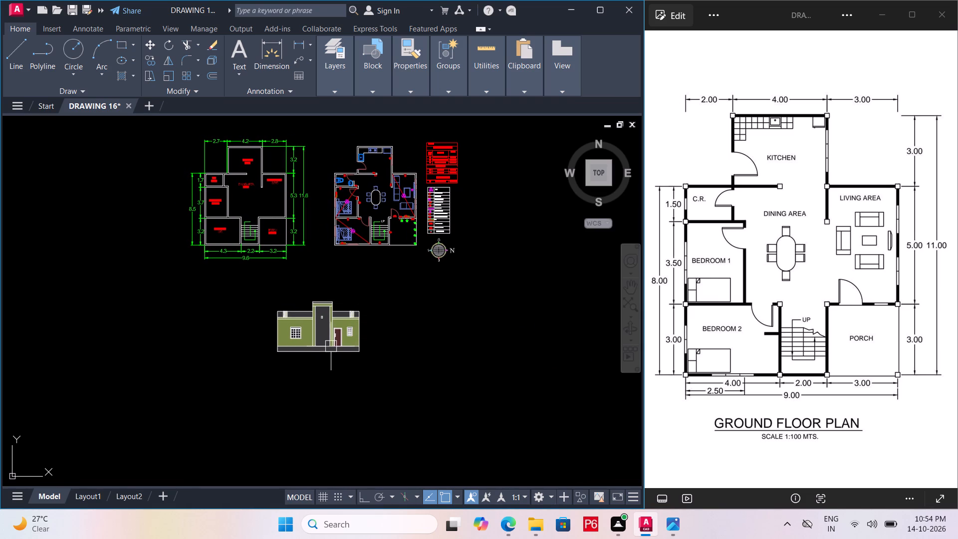
key("ctrl+s")
key("ctrl+s")
Copy the BEDROOM 4X3 room label from the dimensioned plan to the empty space below its 9.6 overall dimension.
scroll(265, 270, "up", 1)
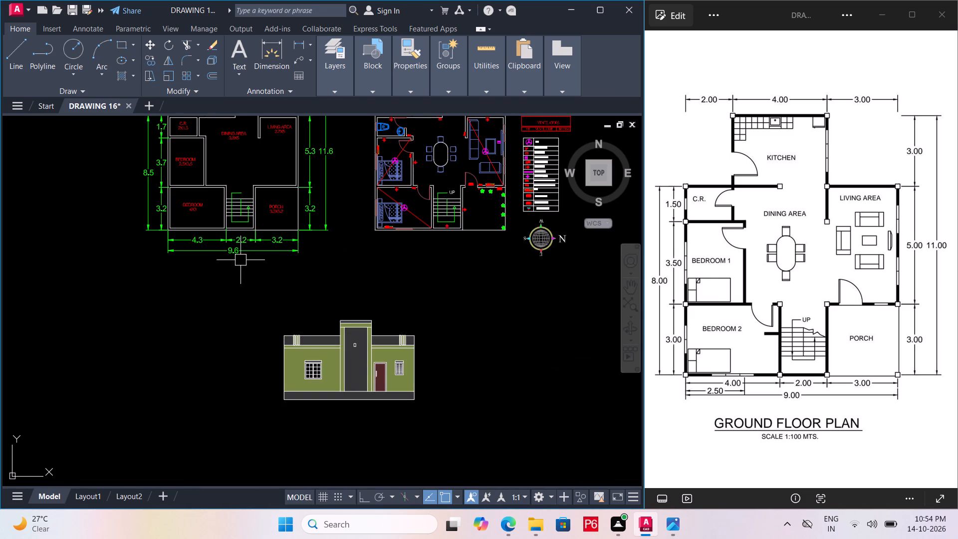
scroll(186, 191, "up", 1)
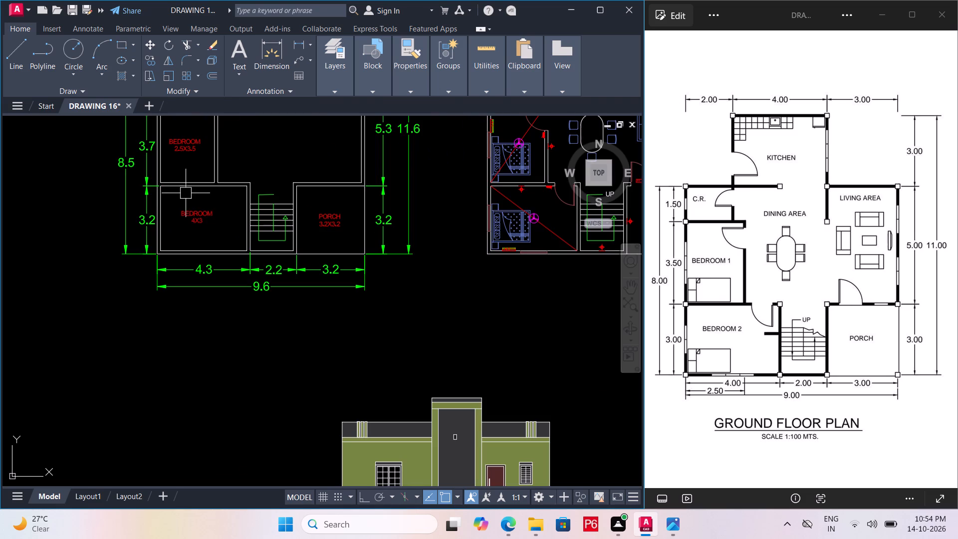
left_click(193, 214)
type("co")
key("space")
left_click(193, 215)
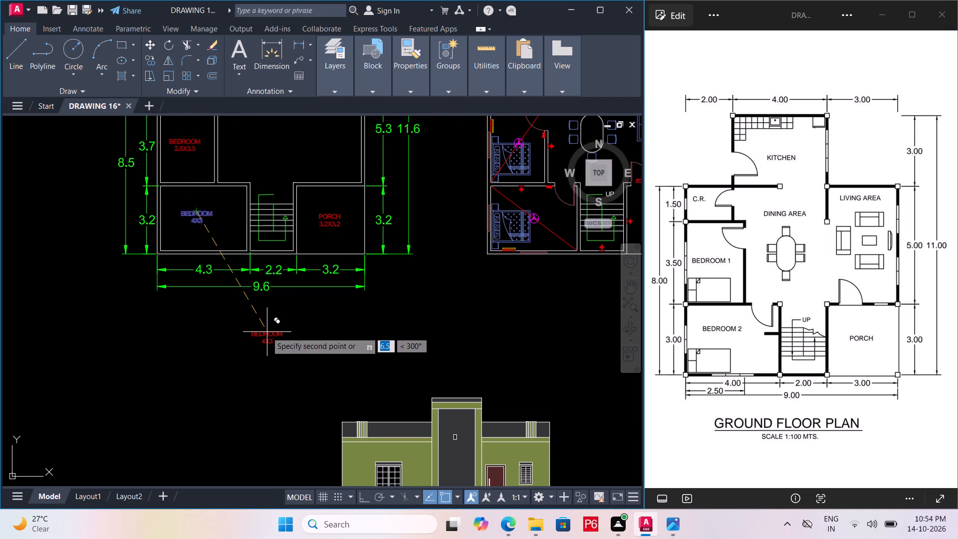
left_click(266, 331)
key("Escape")
Replace the text of the copied room label below the dimensioned plan with PLAN.
double_click(268, 333)
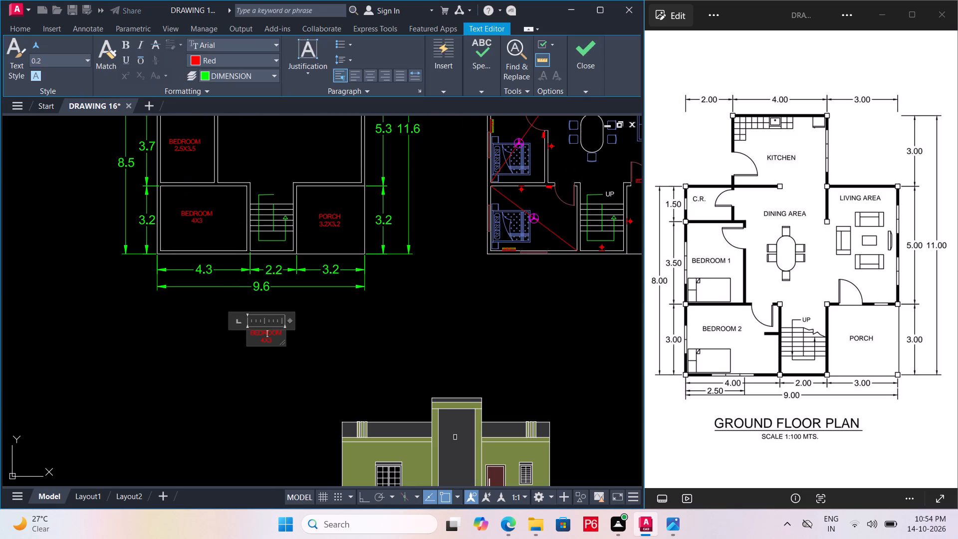
scroll(276, 343, "up", 2)
left_click(279, 336)
key("BackSpace")
key("BackSpace")
key("BackSpace")
key("BackSpace")
key("BackSpace")
key("BackSpace")
key("BackSpace")
key("BackSpace")
key("BackSpace")
key("BackSpace")
key("BackSpace")
key("BackSpace")
key("BackSpace")
key("BackSpace")
key("BackSpace")
key("BackSpace")
key("BackSpace")
key("BackSpace")
key("BackSpace")
key("BackSpace")
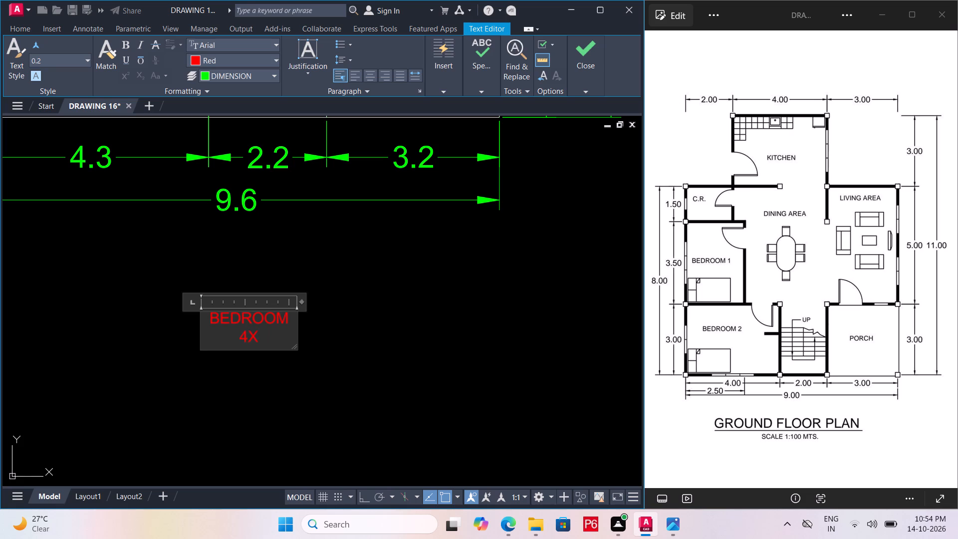
type("pla")
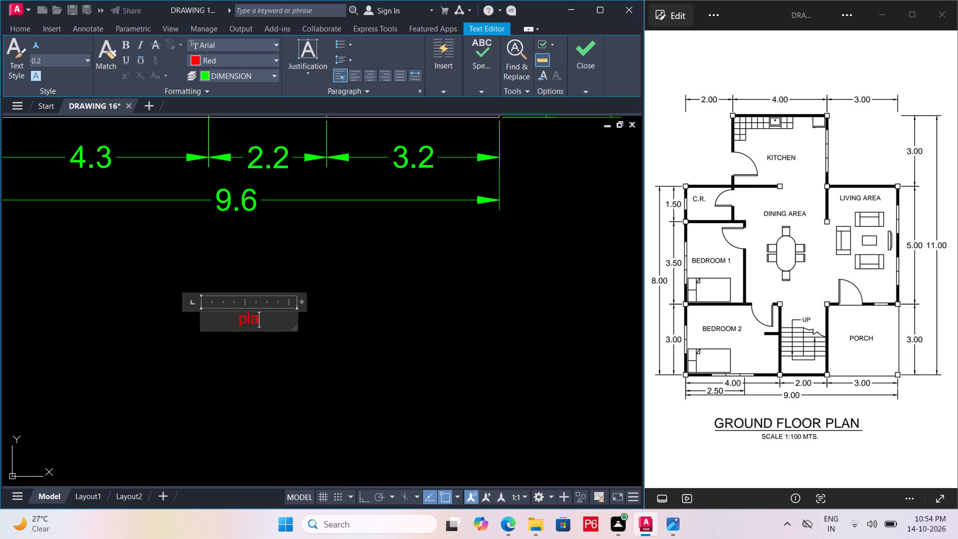
key("BackSpace")
key("BackSpace")
key("BackSpace")
key("BackSpace")
key("BackSpace")
key("BackSpace")
key("BackSpace")
key("BackSpace")
key("BackSpace")
key("BackSpace")
key("BackSpace")
key("BackSpace")
type("PLAN")
left_click(303, 343)
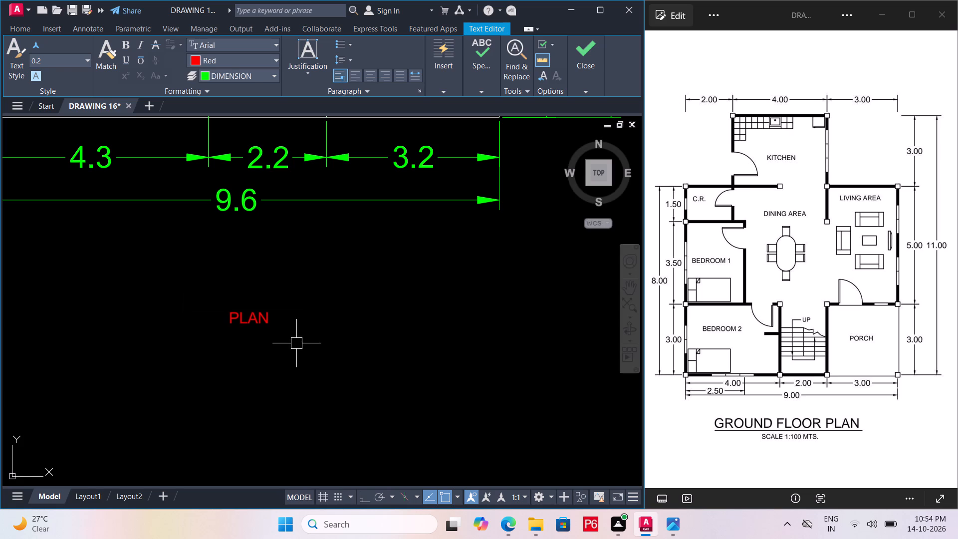
Set the PLAN label's text height to 0.9 and save the drawing.
left_click(250, 327)
right_click(250, 327)
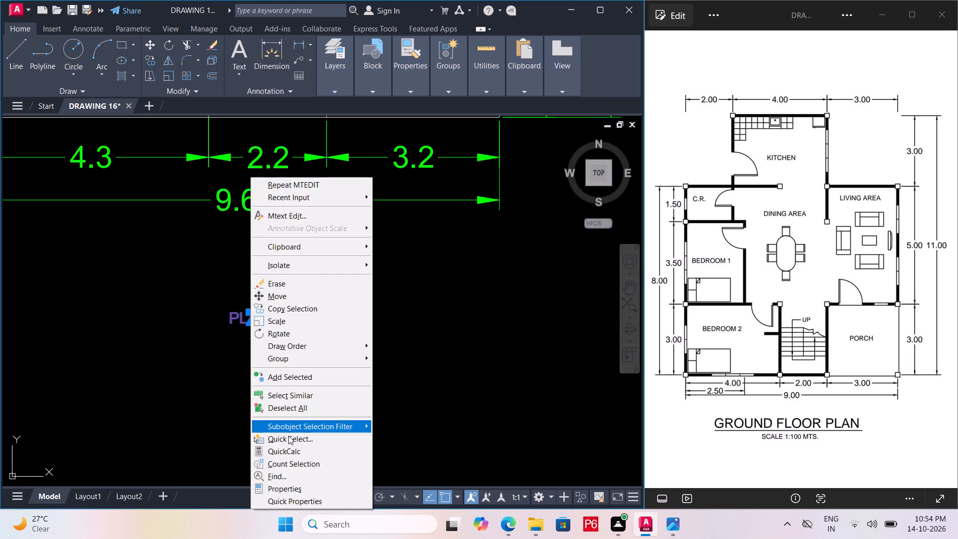
left_click(300, 486)
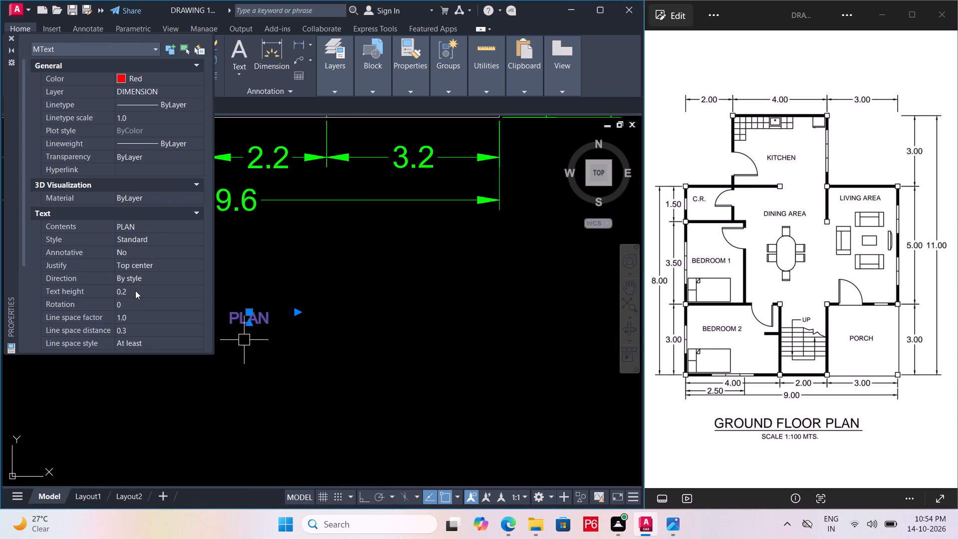
left_click(135, 290)
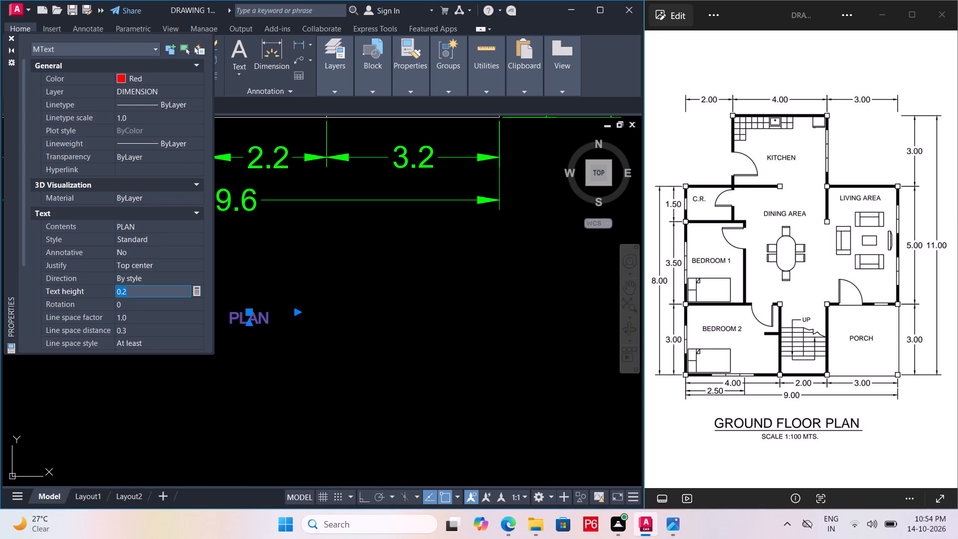
type("0.")
key("9")
key("Return")
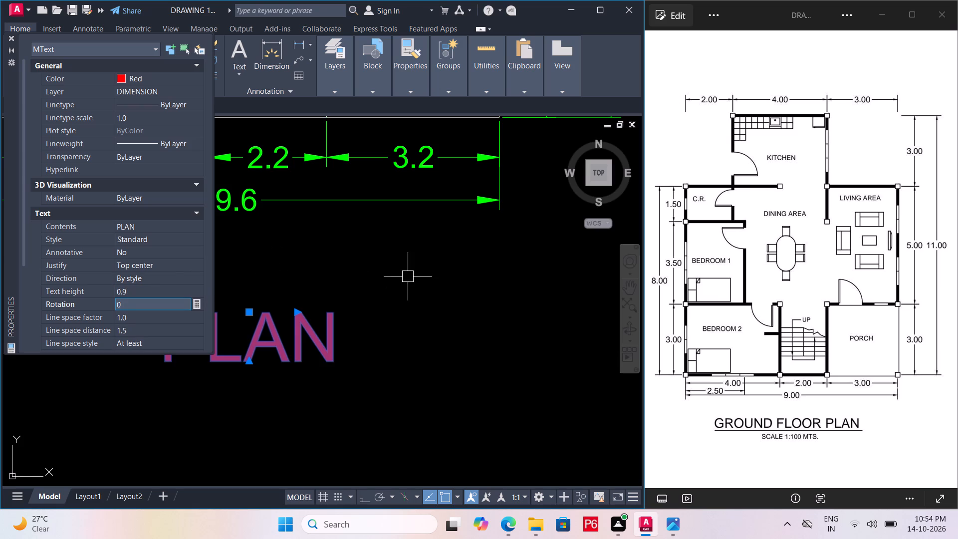
scroll(420, 279, "down", 3)
key("Escape")
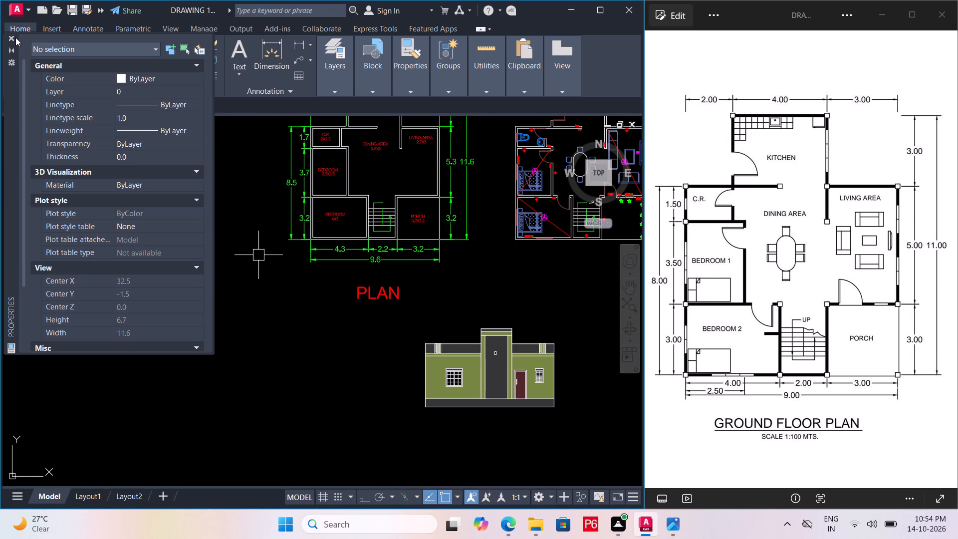
left_click(14, 37)
key("ctrl+s")
key("ctrl+s")
key("ctrl+s")
Copy the PLAN label to two places: below the furnished plan and below the front elevation.
scroll(297, 239, "down", 1, "ctrl")
middle_click_drag(297, 239, 259, 244, "ctrl")
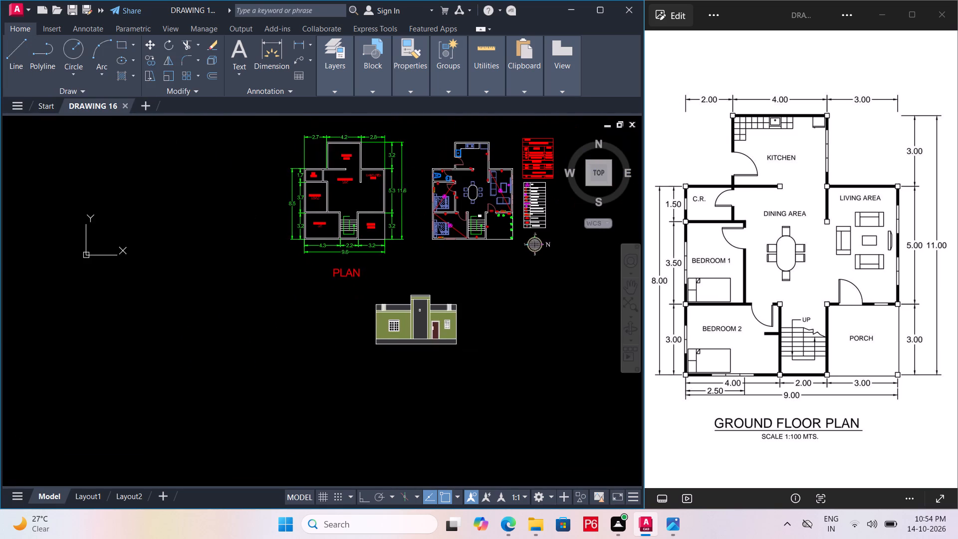
middle_click_drag(259, 244, 235, 244, "ctrl")
left_click(269, 275)
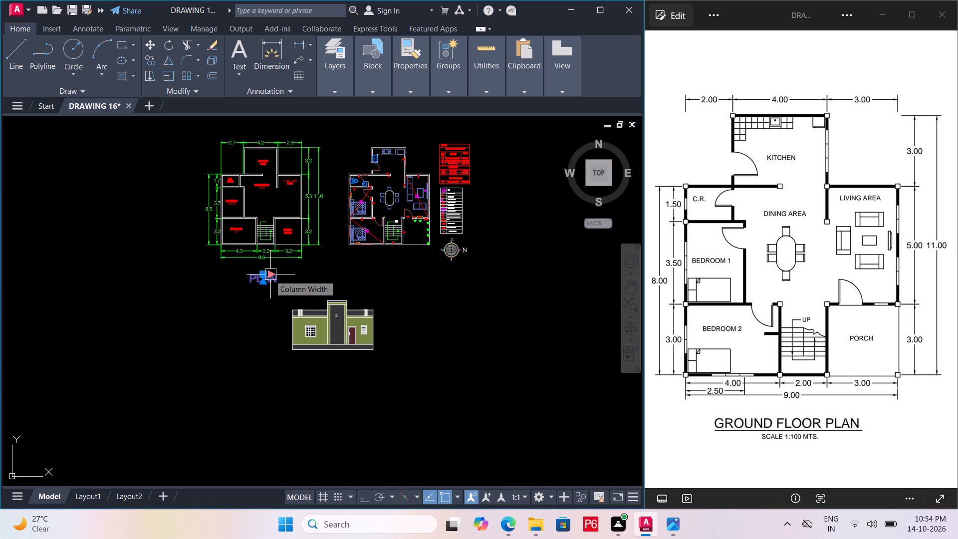
type("CO")
key("space")
left_click(269, 275)
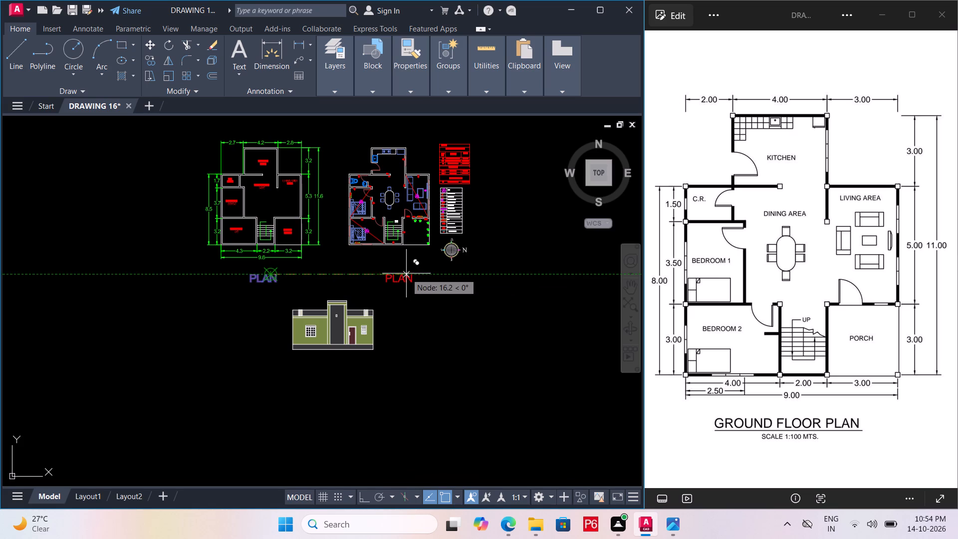
left_click(407, 271)
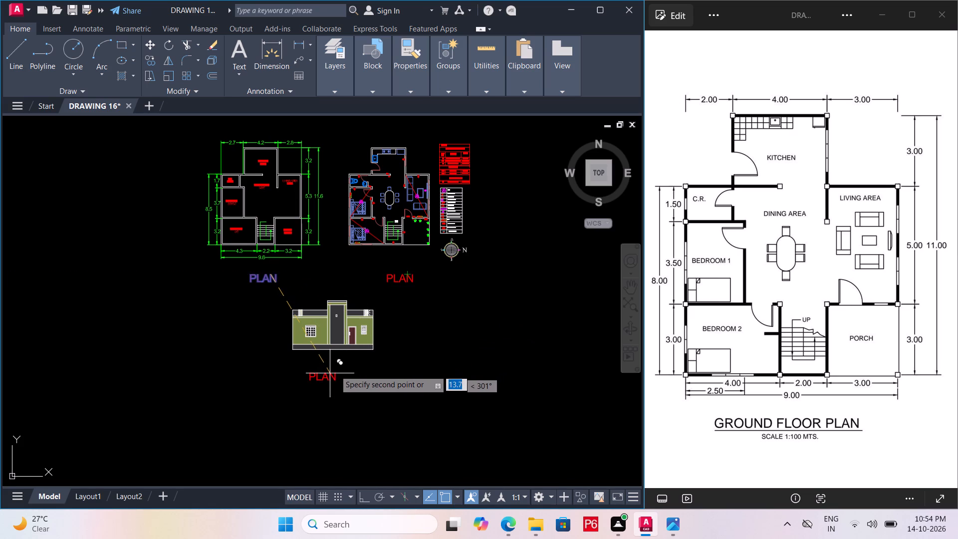
left_click(340, 363)
key("Escape")
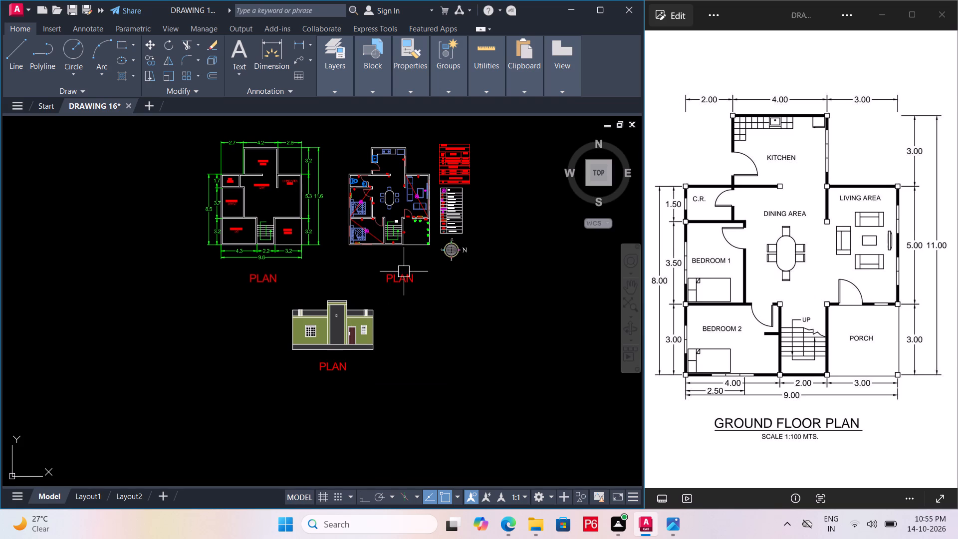
Change the PLAN label below the furnished plan to read FURNITURE AND ELECTRICAL LAYOUT.
double_click(404, 272)
scroll(419, 278, "up", 3)
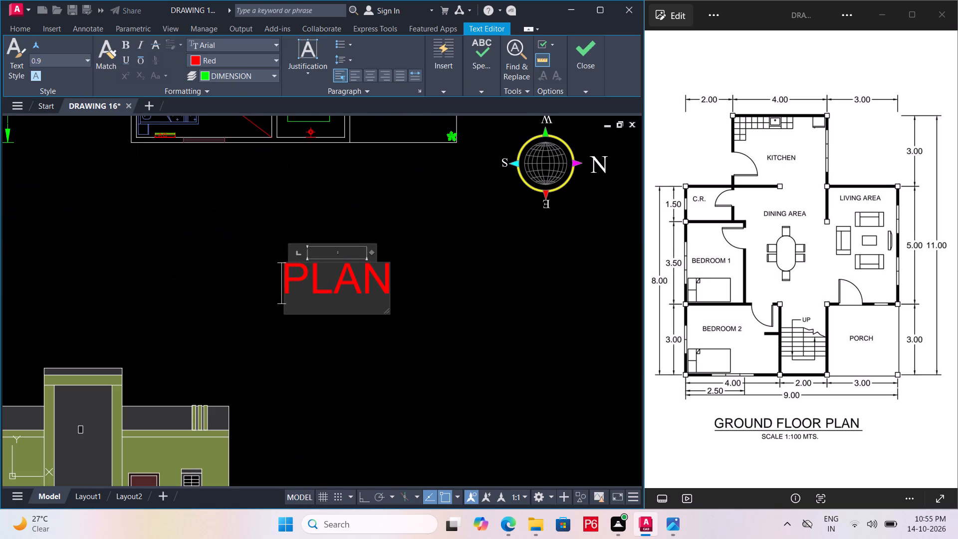
key("Right")
key("Right")
key("Right")
key("Right")
key("Right")
key("Right")
key("Right")
key("Right")
key("Right")
key("Right")
key("Right")
key("Right")
key("BackSpace")
key("BackSpace")
key("BackSpace")
key("BackSpace")
key("BackSpace")
key("BackSpace")
key("BackSpace")
key("BackSpace")
key("BackSpace")
key("BackSpace")
key("BackSpace")
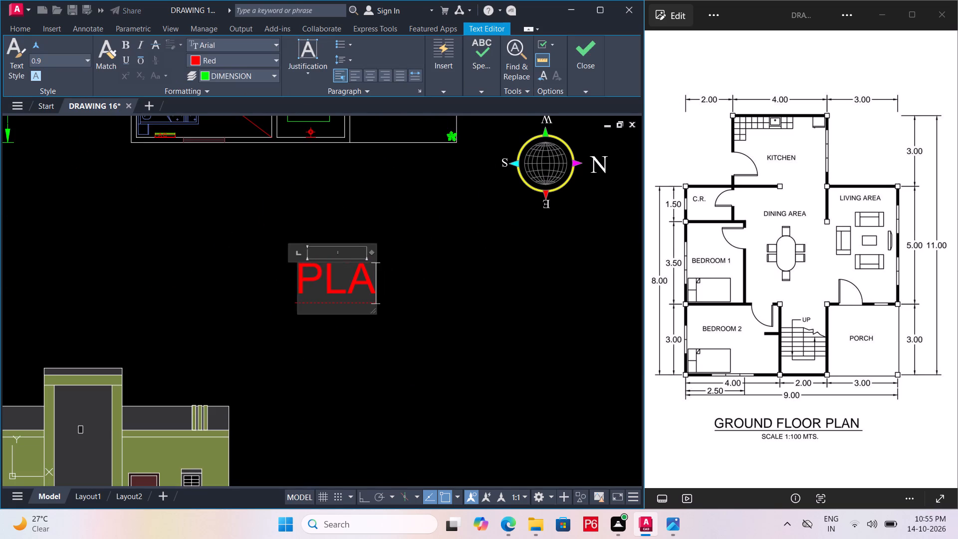
scroll(381, 290, "down", 2)
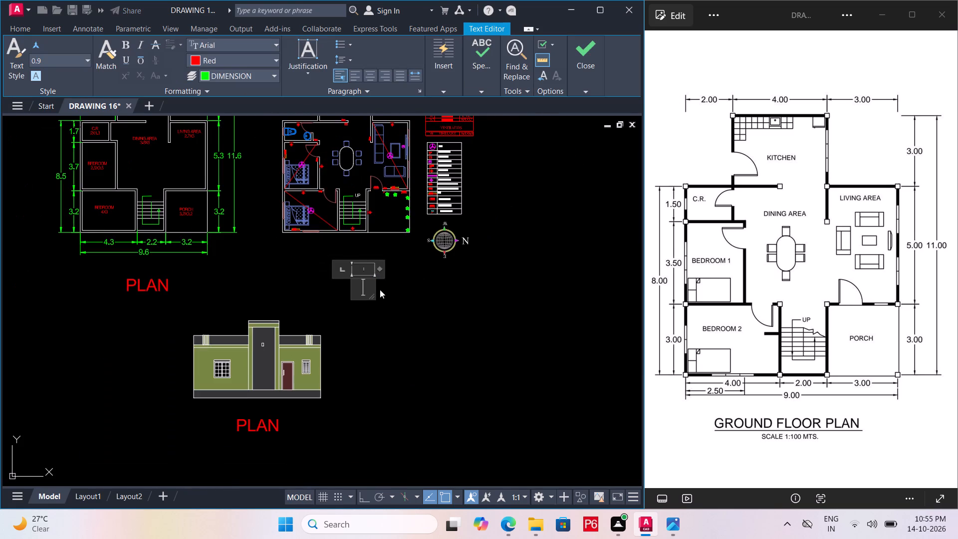
middle_click_drag(380, 289, 373, 320)
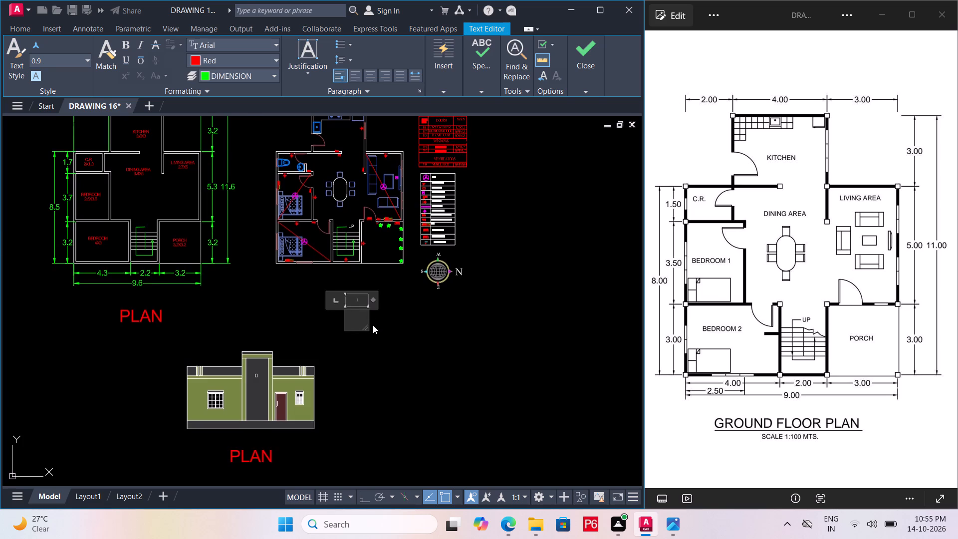
scroll(367, 320, "up", 3)
type("FURN")
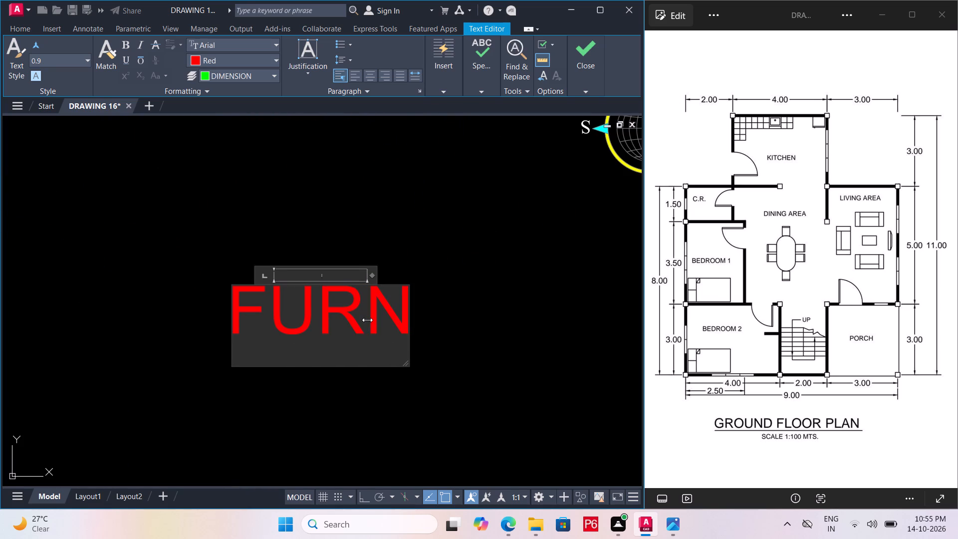
type("ITURE AND ELECTRICAL")
key("space")
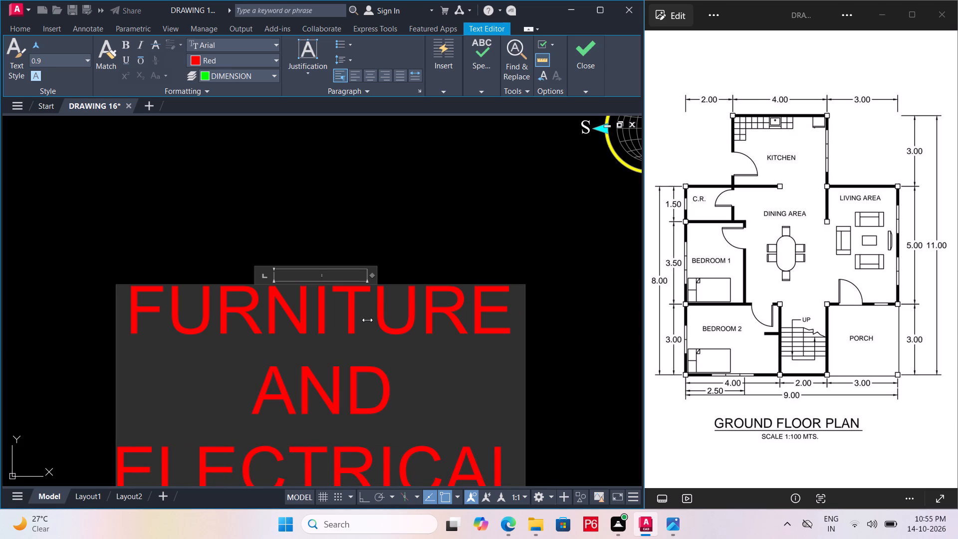
type("LA")
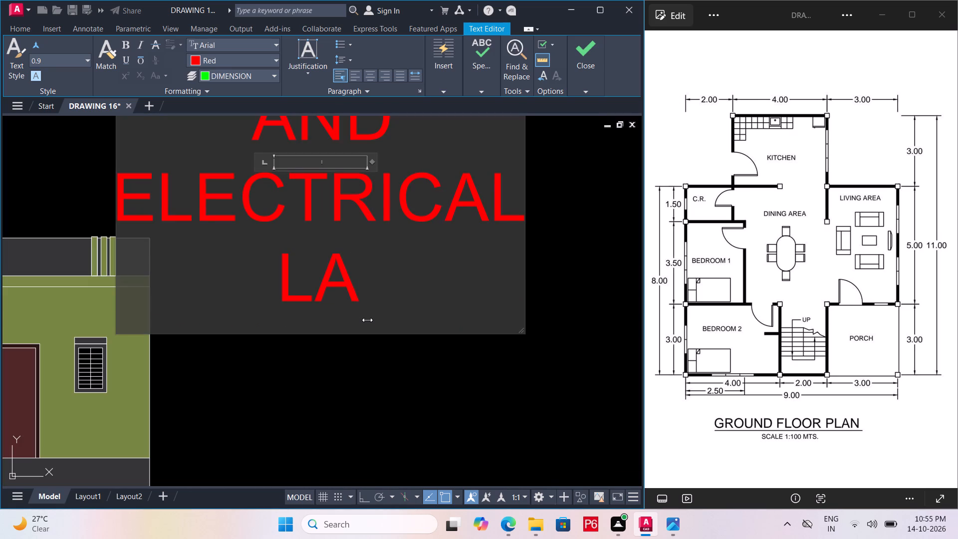
type("YOUT")
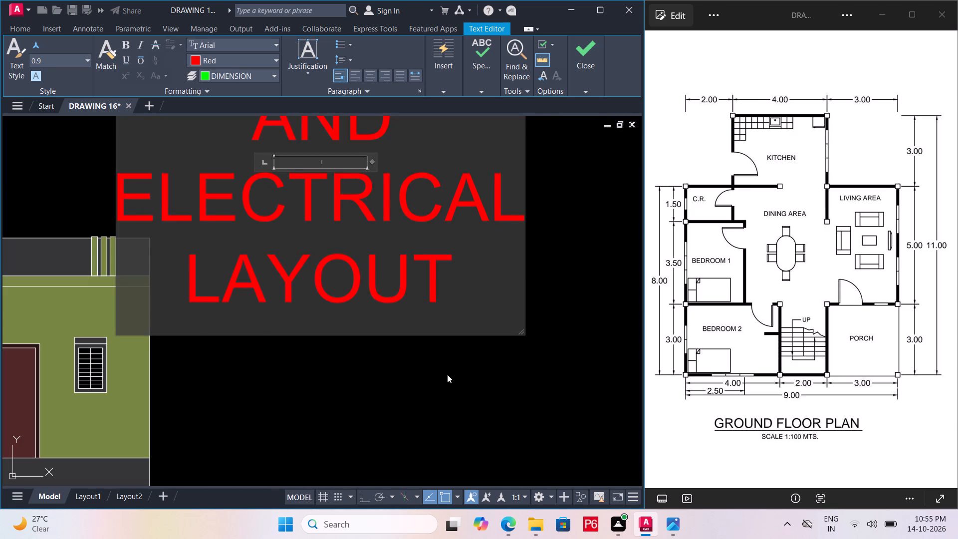
double_click(451, 375)
Widen the text box of the FURNITURE AND ELECTRICAL LAYOUT label so that its text wraps onto two lines.
scroll(320, 323, "down", 2)
middle_click_drag(315, 323, 227, 344)
left_click(243, 304)
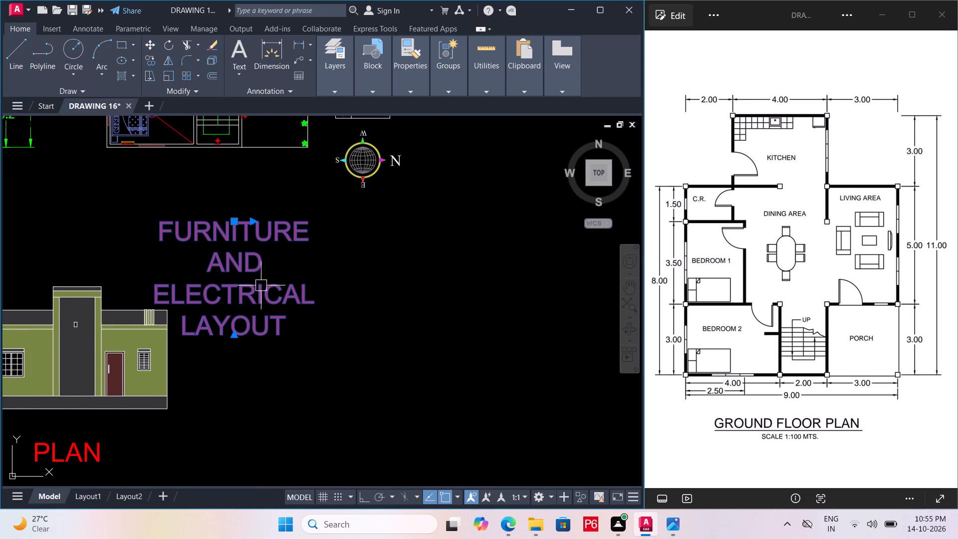
left_click(250, 224)
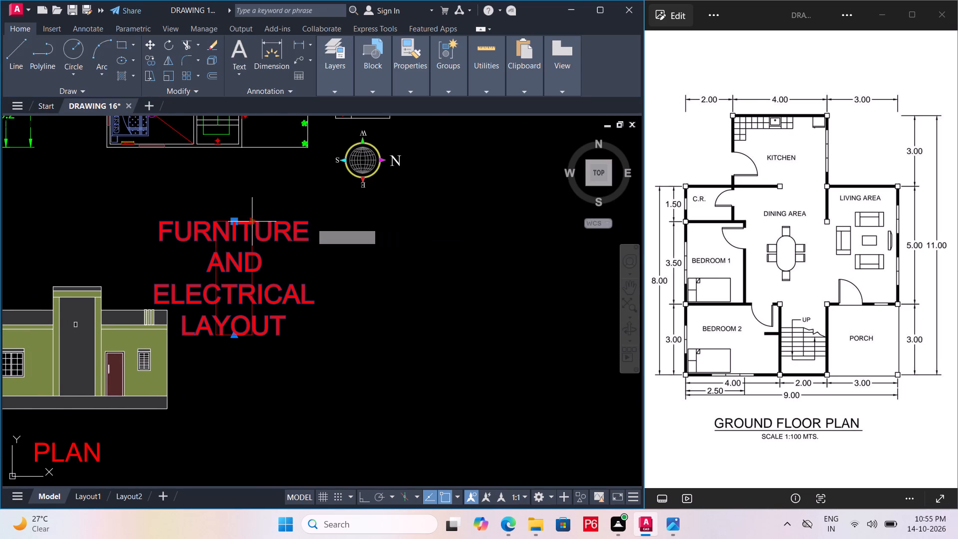
double_click(532, 217)
middle_click_drag(455, 226, 433, 221)
scroll(433, 221, "down", 1)
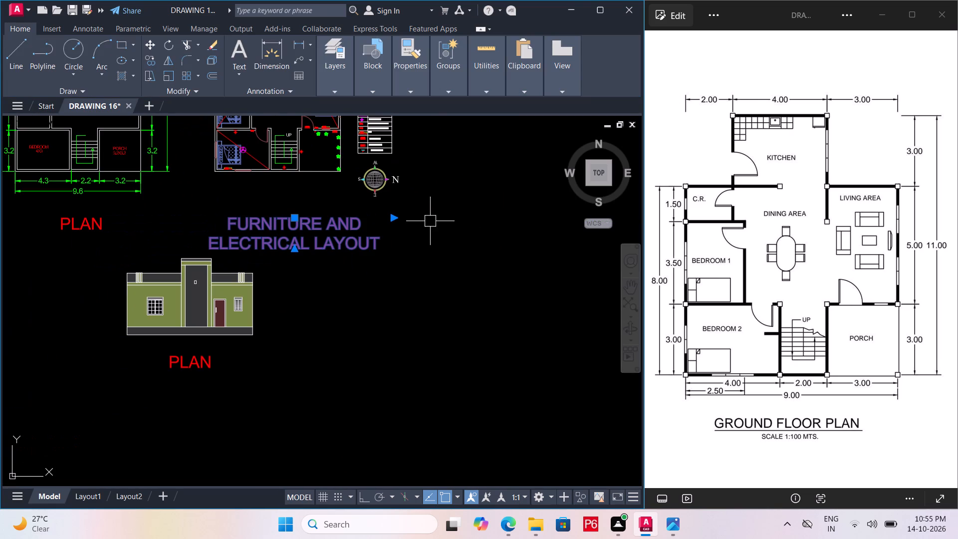
Move the front elevation together with its PLAN label slightly straight down, away from the plan titles, and save the drawing.
scroll(254, 308, "down", 1)
middle_click_drag(254, 308, 284, 219)
scroll(259, 203, "up", 1)
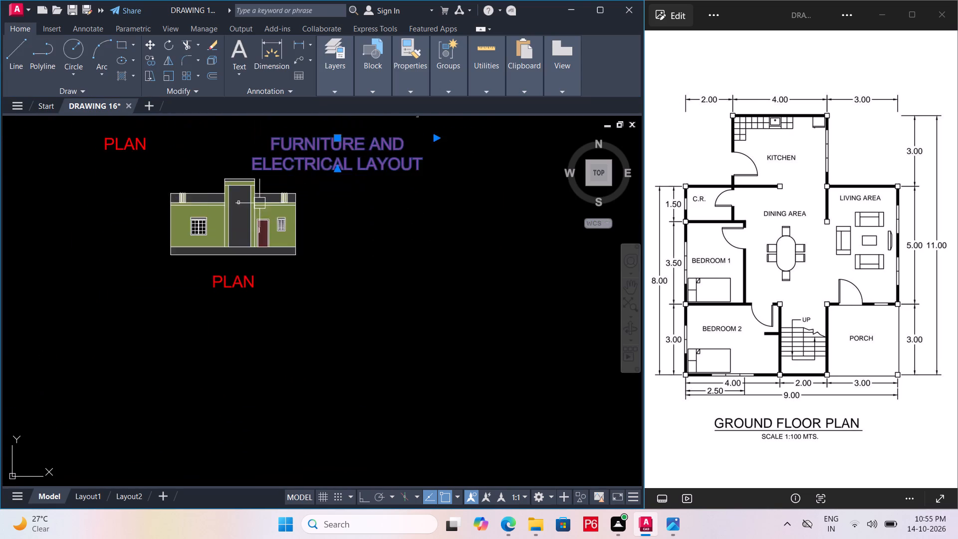
scroll(259, 203, "up", 1)
middle_click_drag(262, 201, 329, 208)
left_click(158, 159)
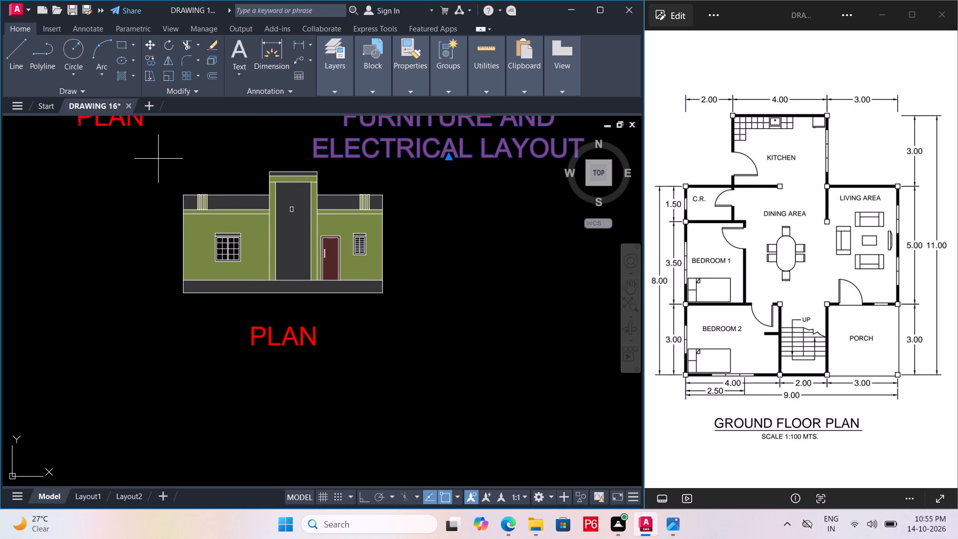
left_click(425, 366)
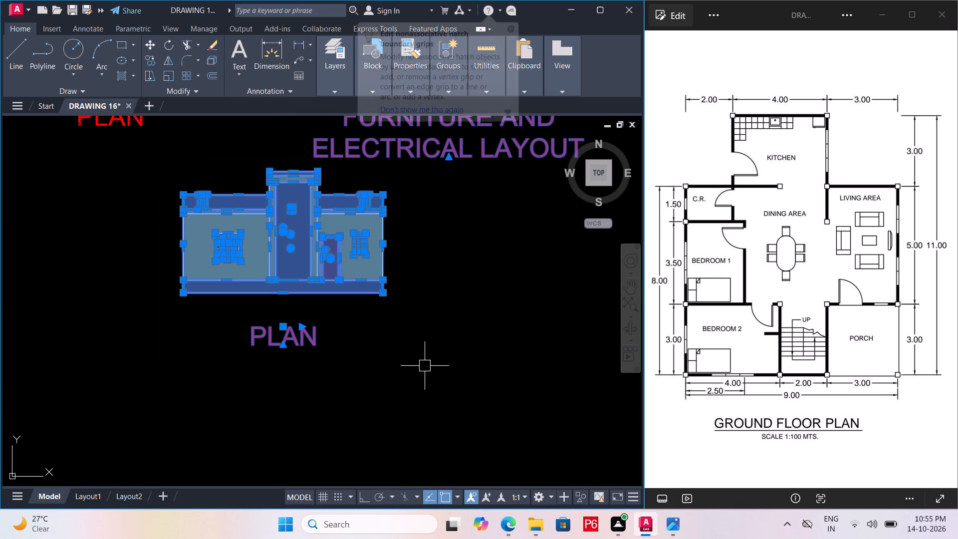
key("Escape")
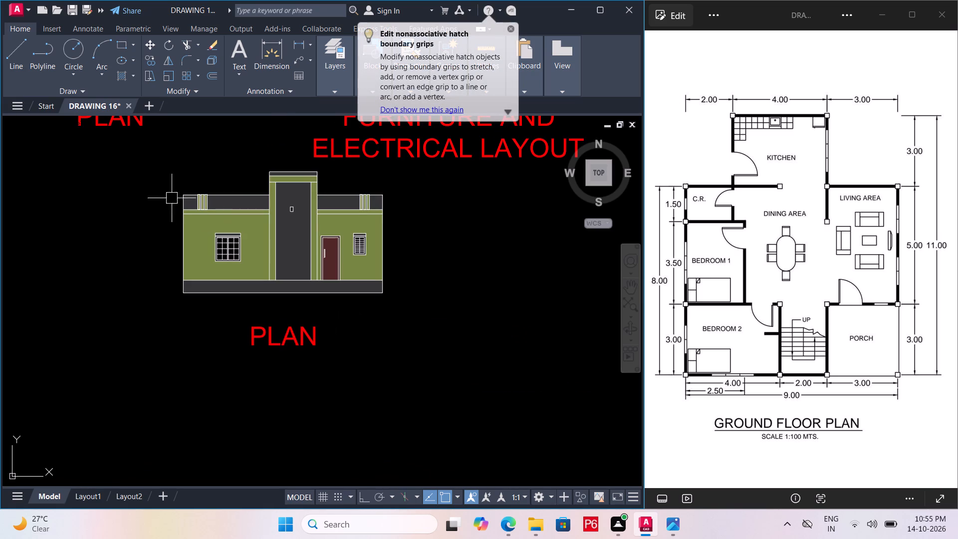
left_click_drag(143, 166, 153, 169)
left_click(414, 382)
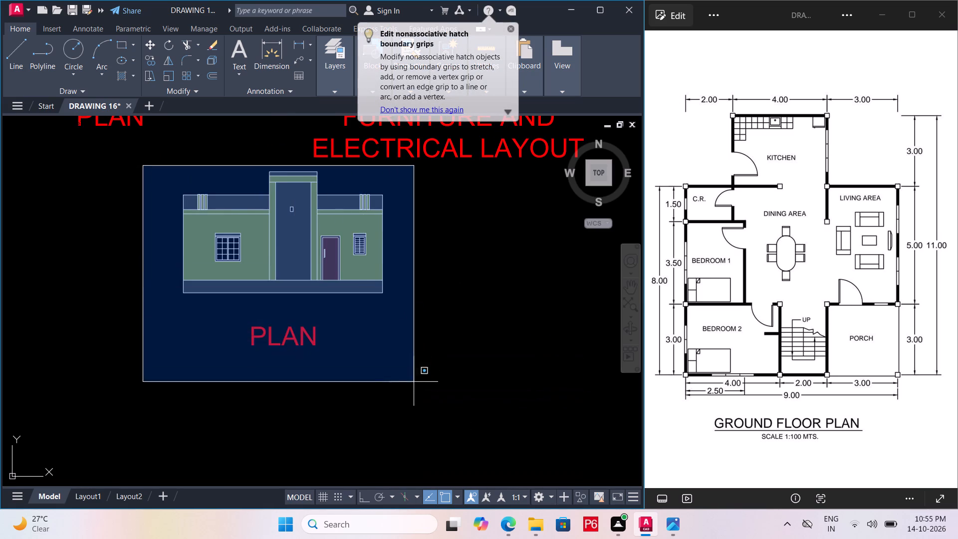
key("m")
key("space")
left_click(290, 342)
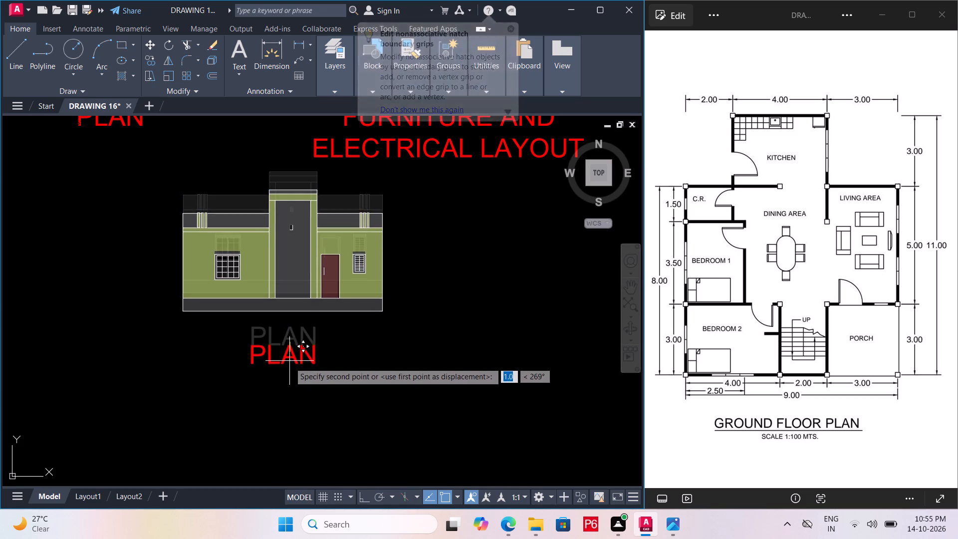
left_click(289, 369)
key("ctrl+s")
key("ctrl+s")
key("ctrl+s")
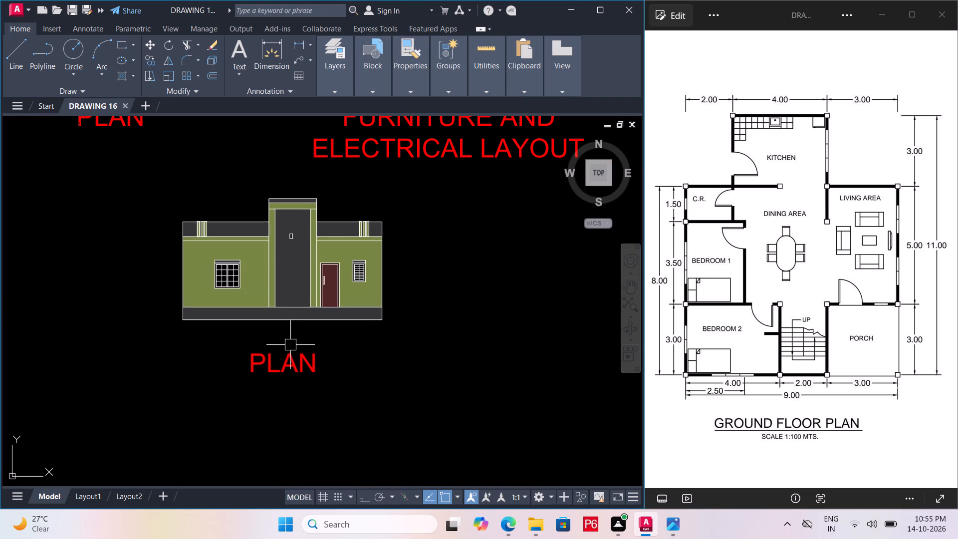
Change the PLAN label below the front elevation to read ELEVATION and save the drawing.
double_click(299, 365)
left_click(317, 365)
double_click(313, 365)
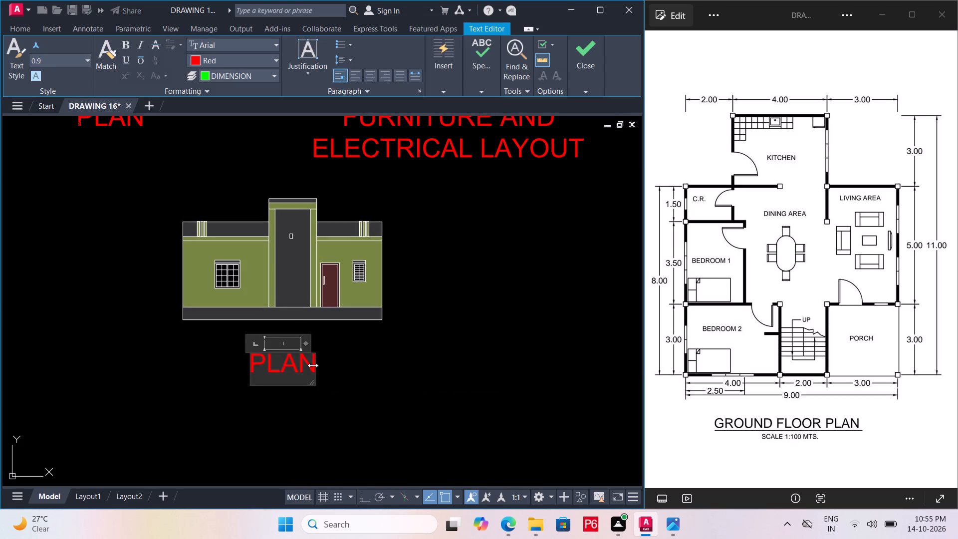
key("BackSpace")
key("BackSpace")
key("BackSpace")
key("BackSpace")
key("BackSpace")
key("BackSpace")
key("BackSpace")
key("BackSpace")
key("BackSpace")
key("BackSpace")
key("BackSpace")
key("BackSpace")
type("ELEVATION")
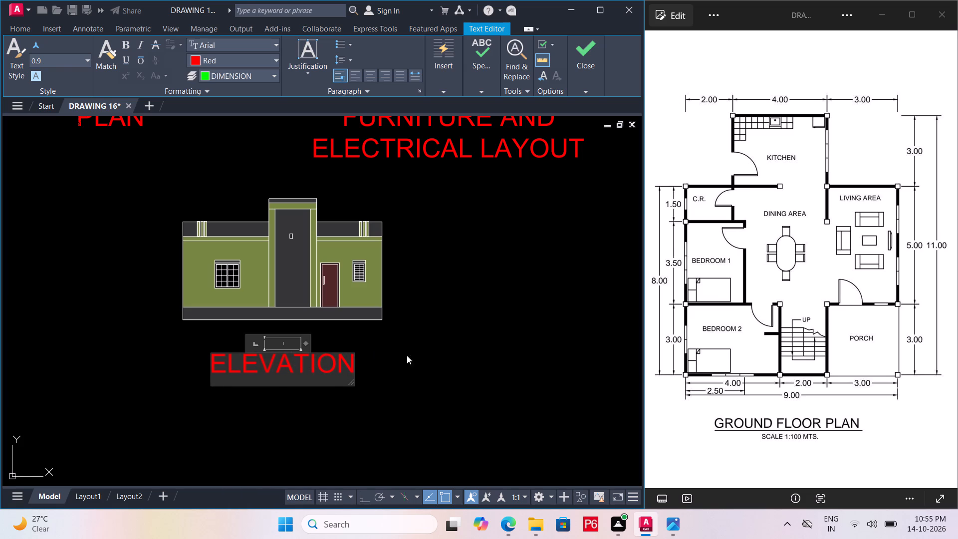
left_click(408, 356)
key("ctrl+s")
key("ctrl+s")
scroll(399, 359, "down", 2, "ctrl")
key("ctrl+s")
key("ctrl+s")
middle_click_drag(394, 364, 363, 361, "ctrl")
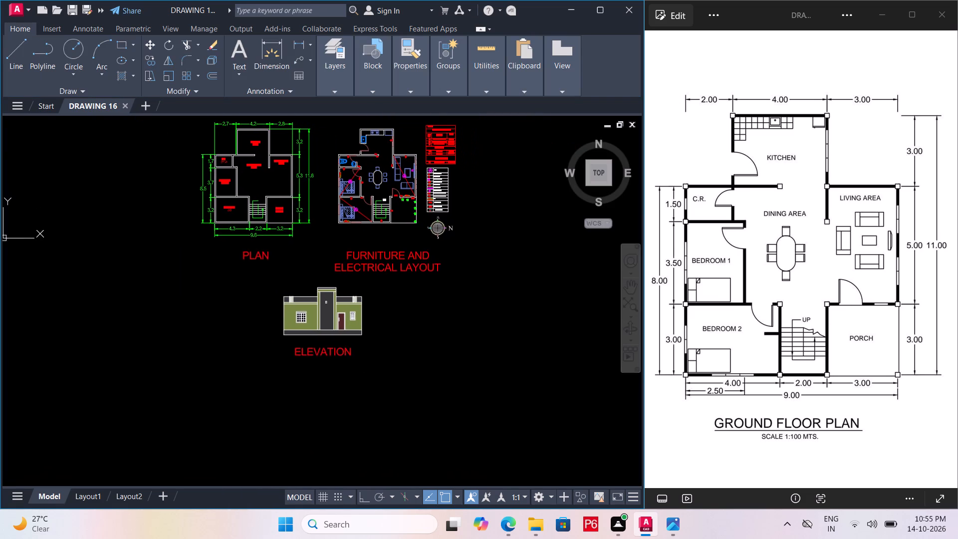
middle_click_drag(363, 361, 348, 391, "ctrl")
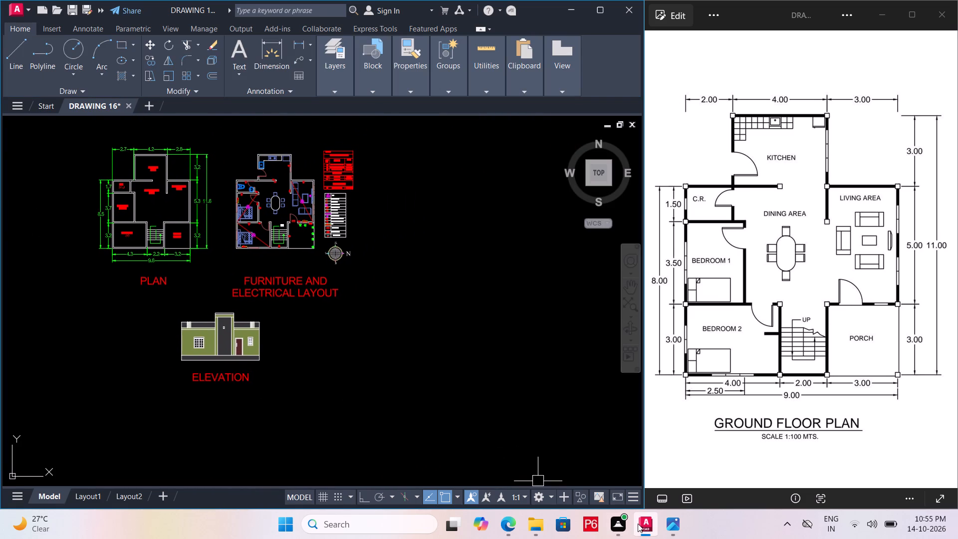